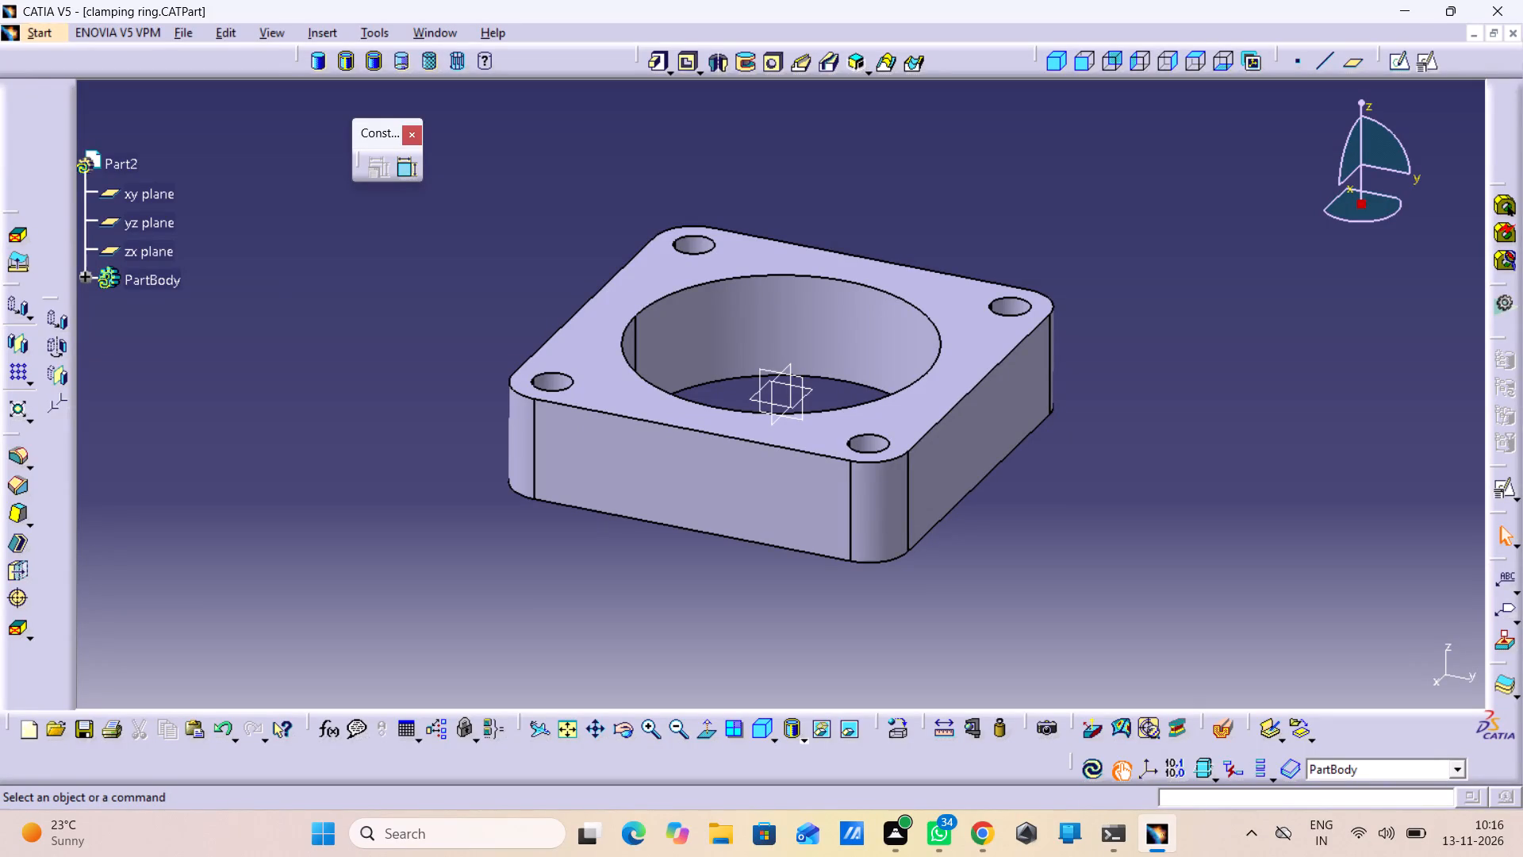
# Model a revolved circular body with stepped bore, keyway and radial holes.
# Create a new part with the default name Part3 and hybrid design enabled.
pyautogui.hotkey('alt', 's')
pyautogui.write('mp')
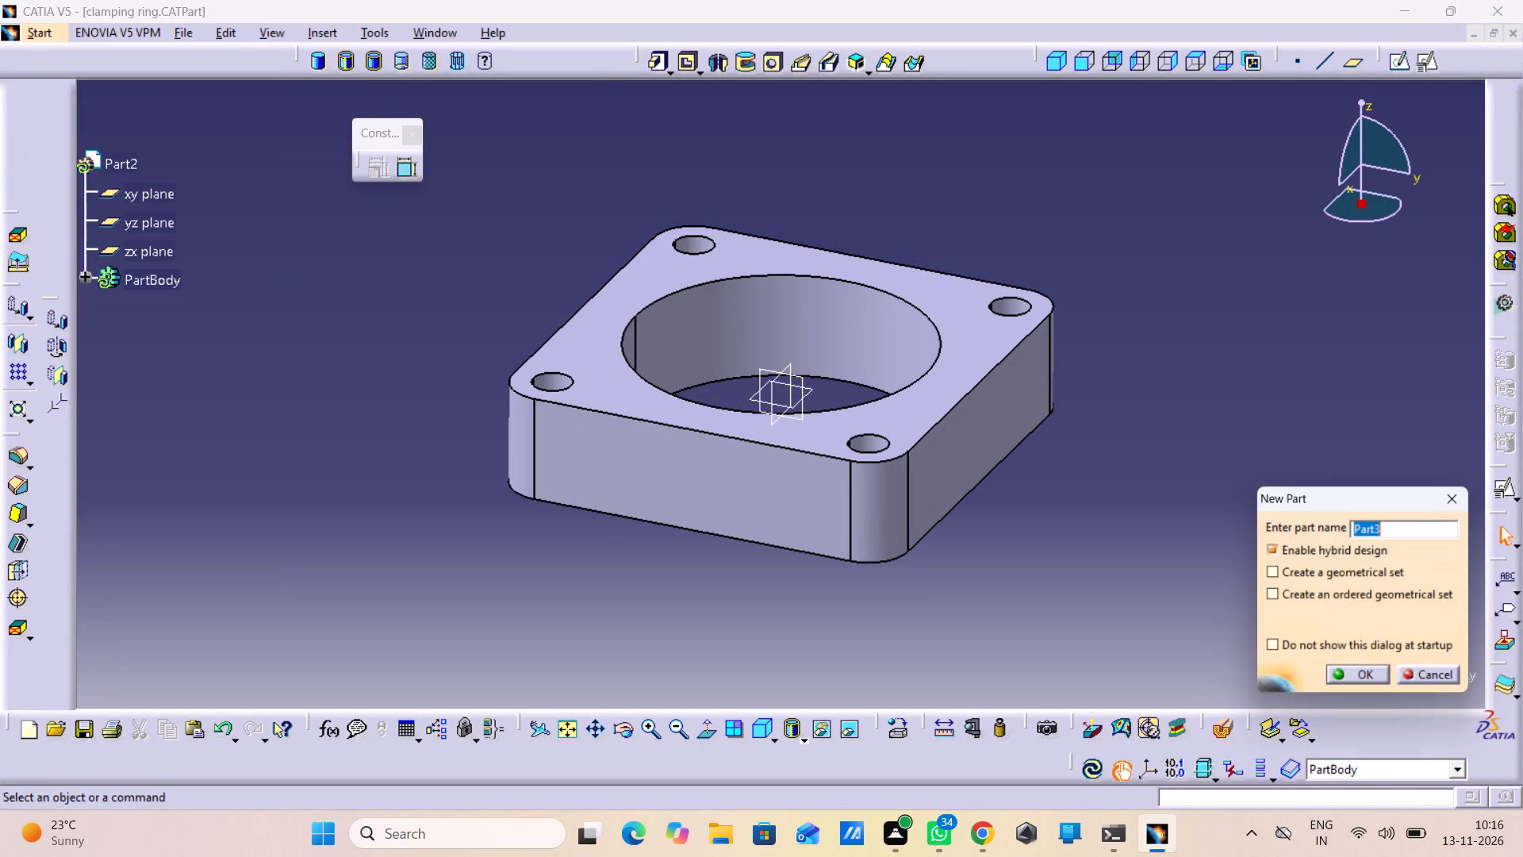
pyautogui.click(1354, 678)
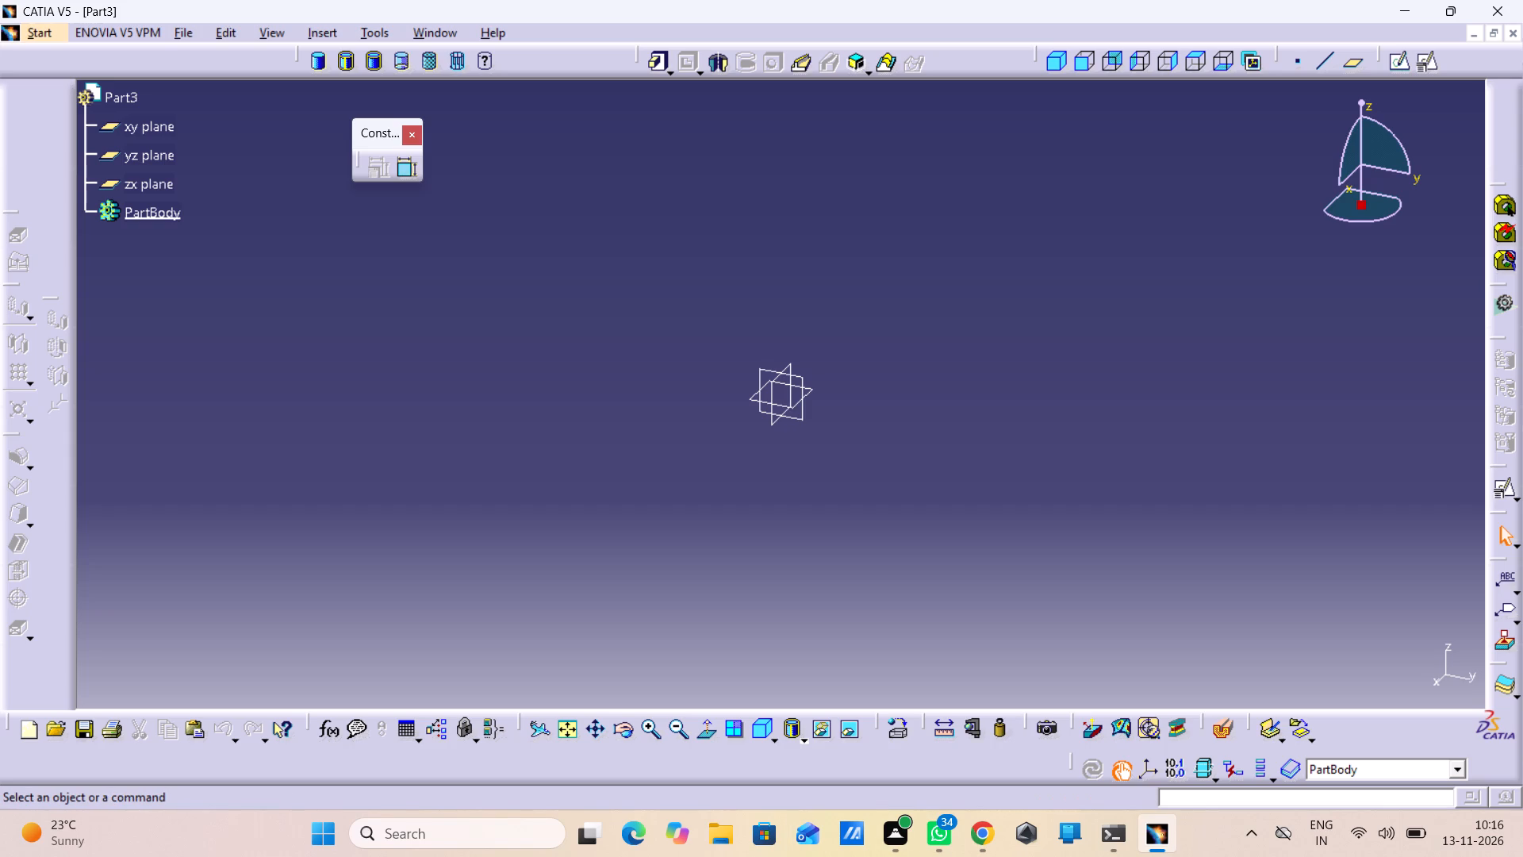
# Save the new part as body in the milling plate folder.
pyautogui.hotkey('ctrl', 's')
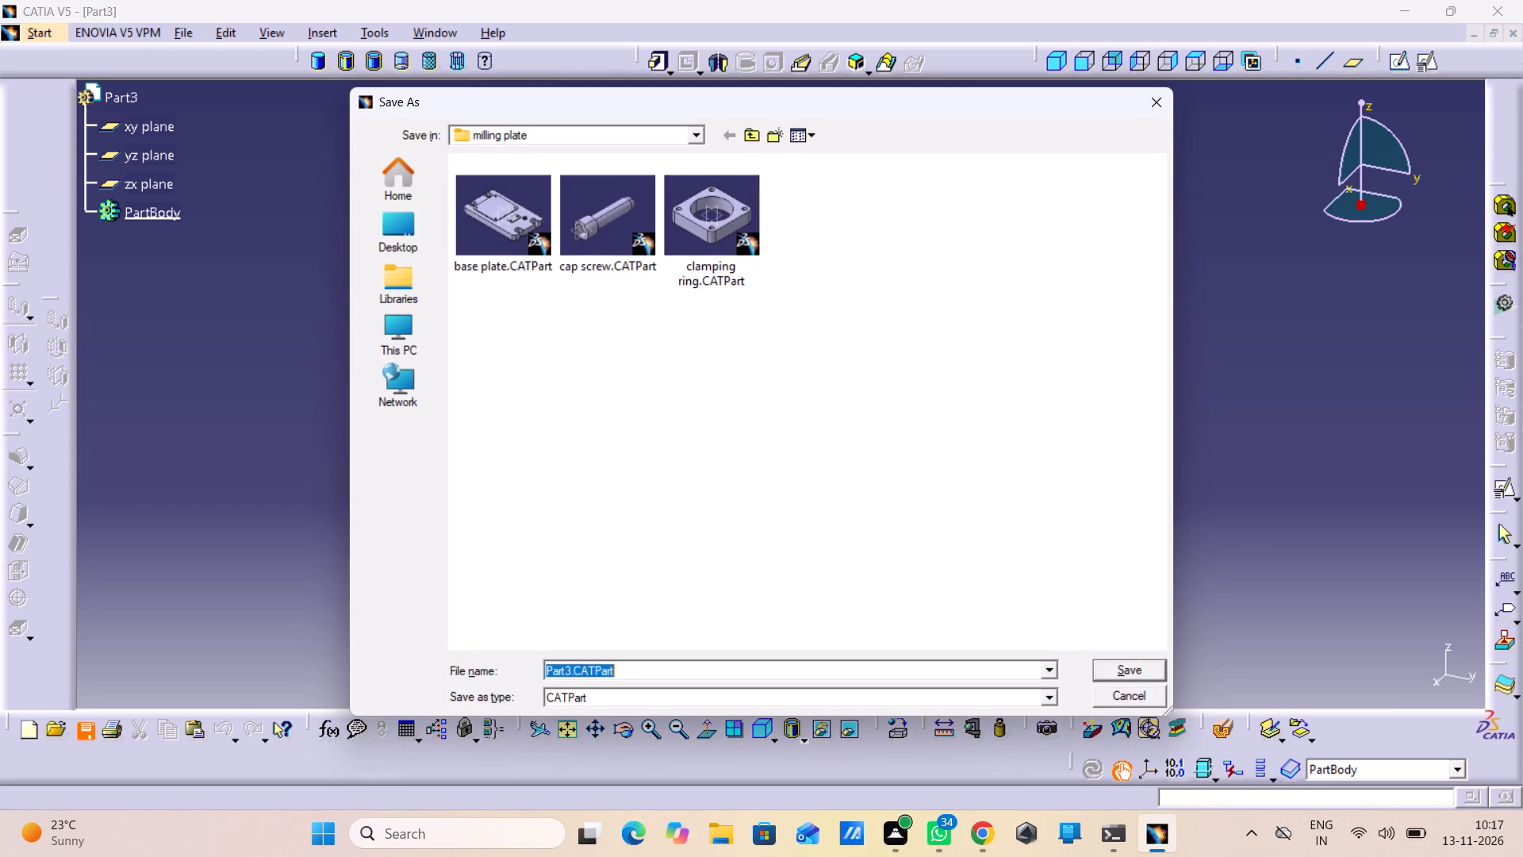
pyautogui.press('b')
pyautogui.press('o')
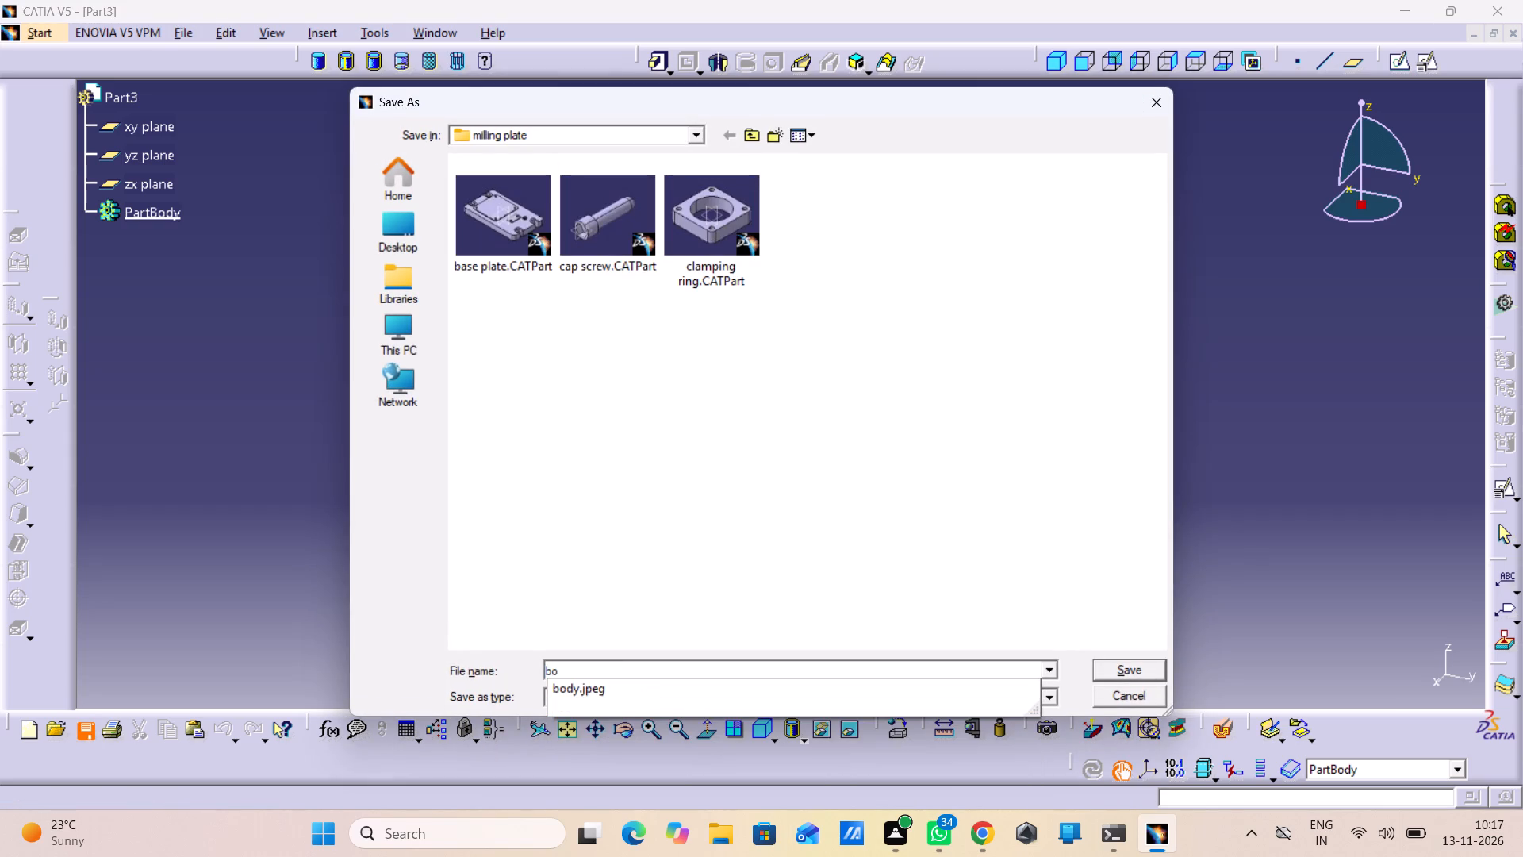
pyautogui.press('d')
pyautogui.press('y')
pyautogui.press('Return')
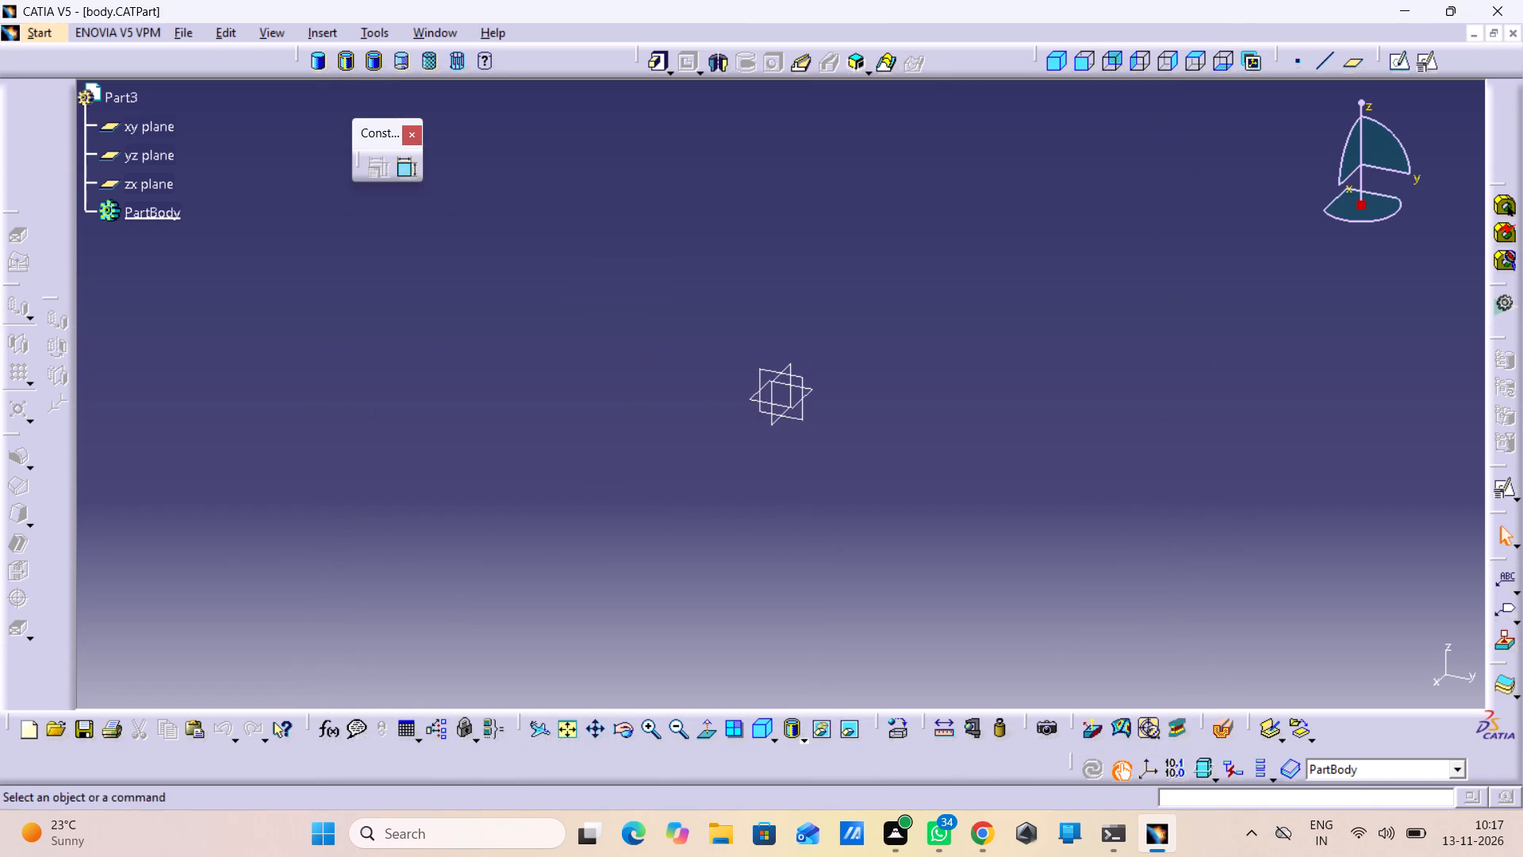
# Open cap screw.CATPart from the milling plate folder.
pyautogui.click(55, 735)
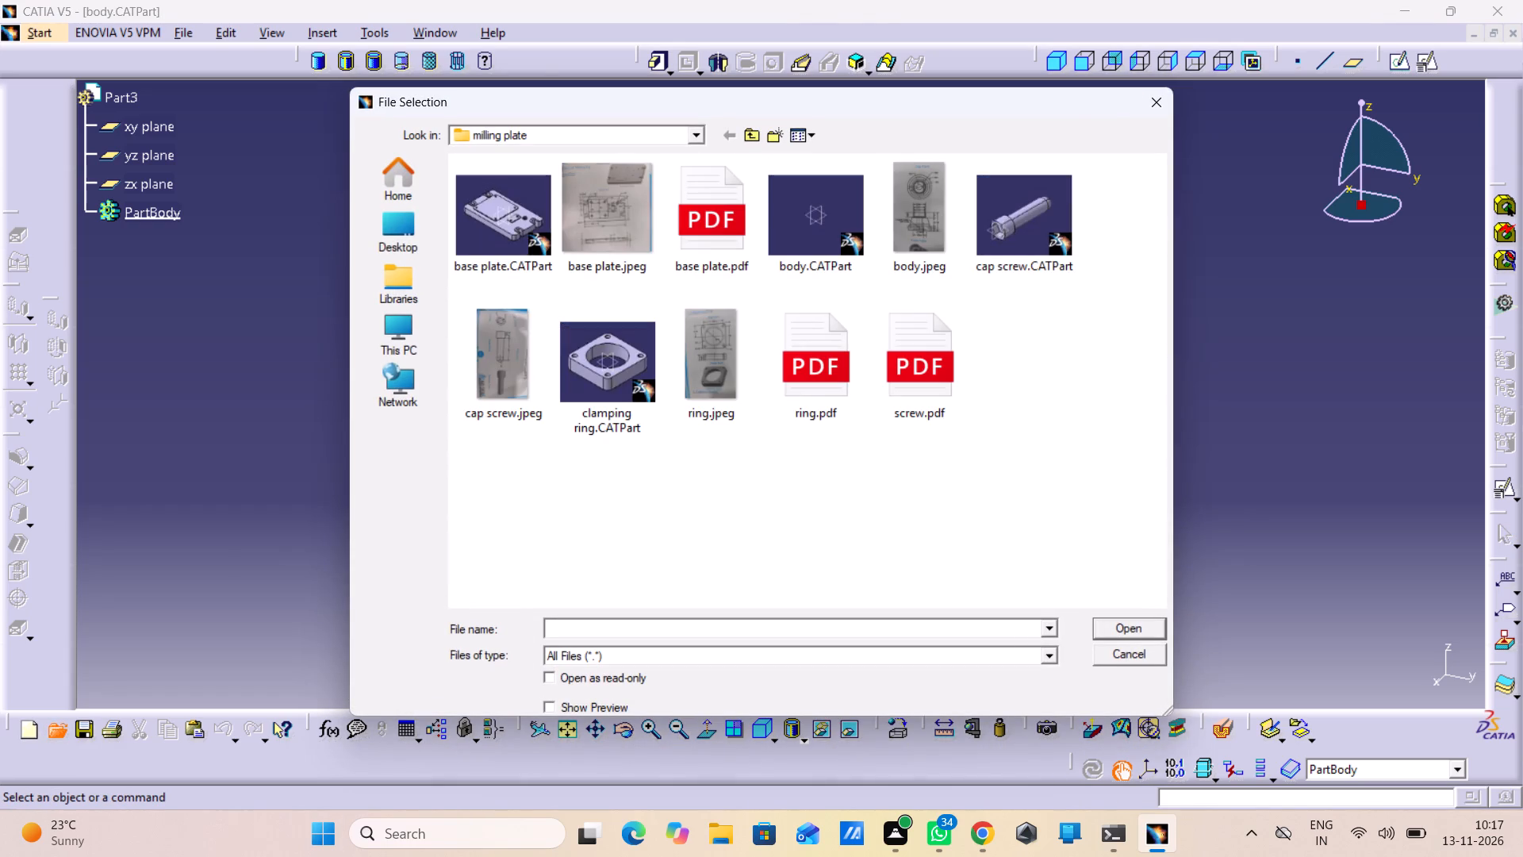
pyautogui.doubleClick(1016, 240)
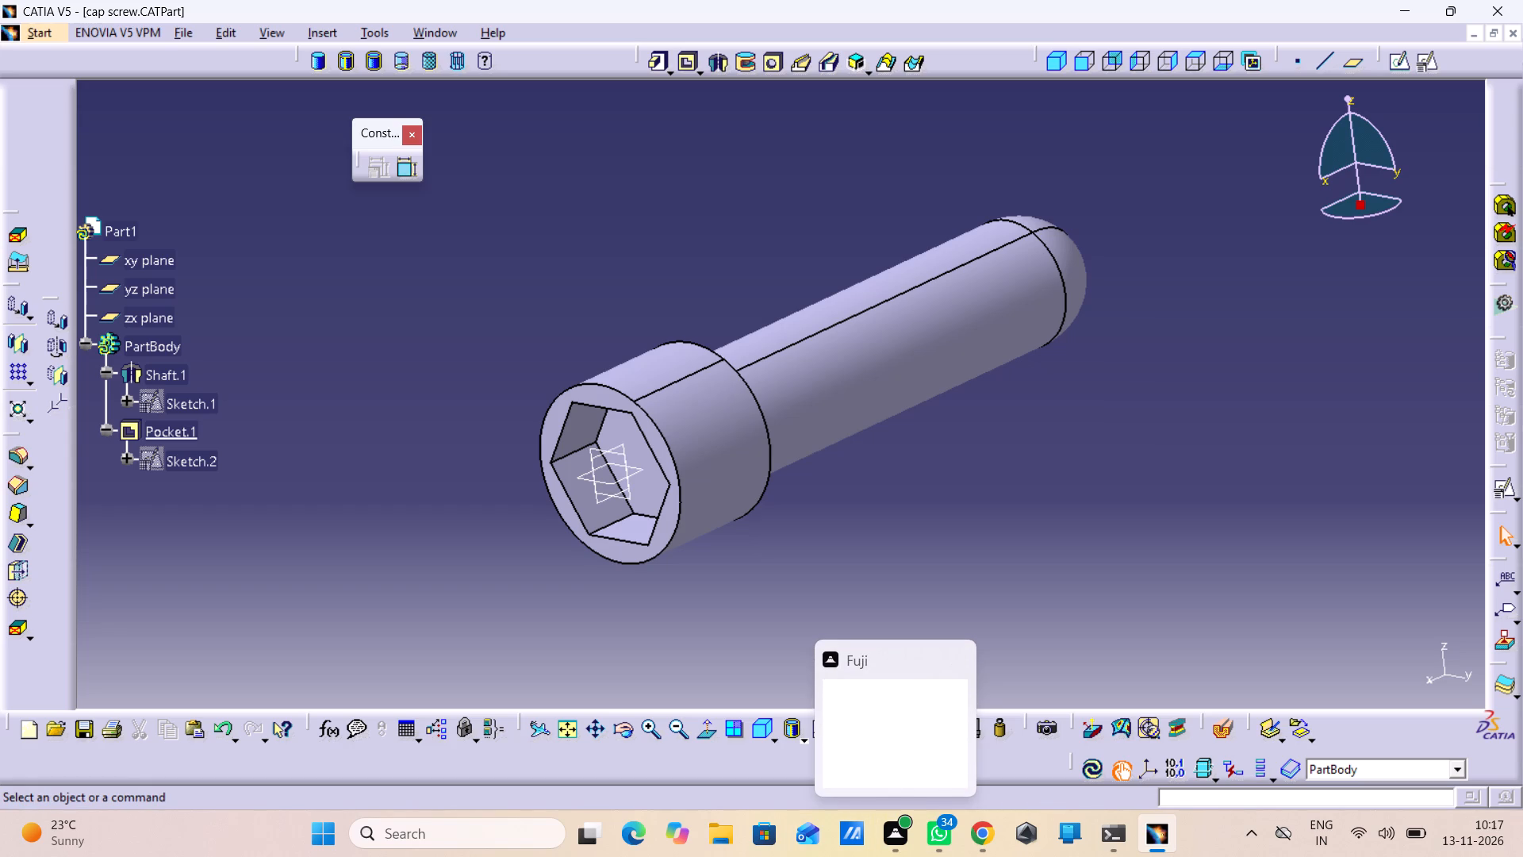
# Switch the cap screw part to the Wireframe and Surface Design workbench.
pyautogui.click(31, 33)
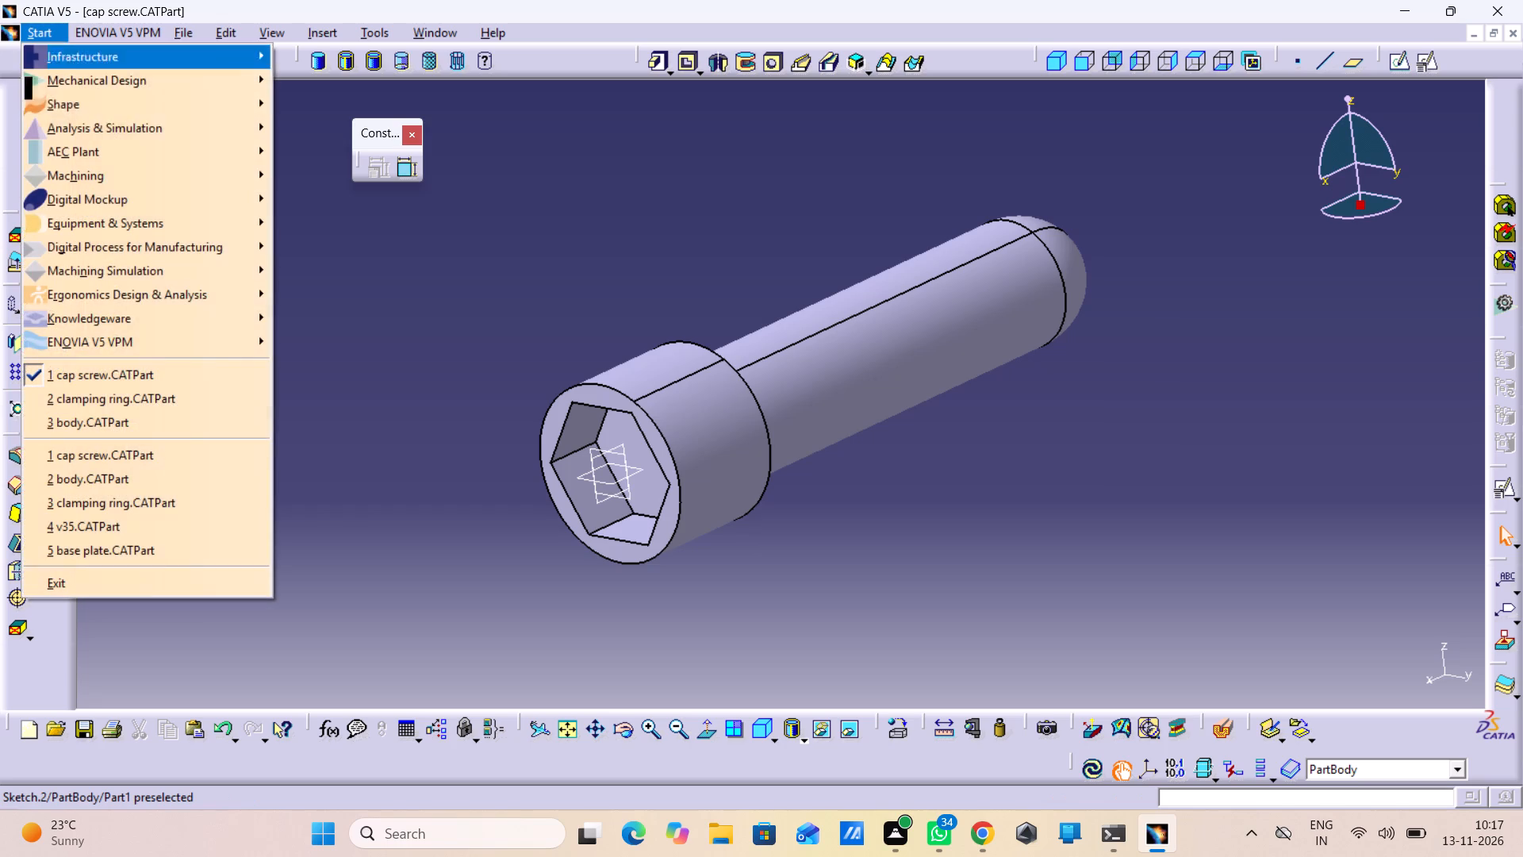
pyautogui.click(171, 82)
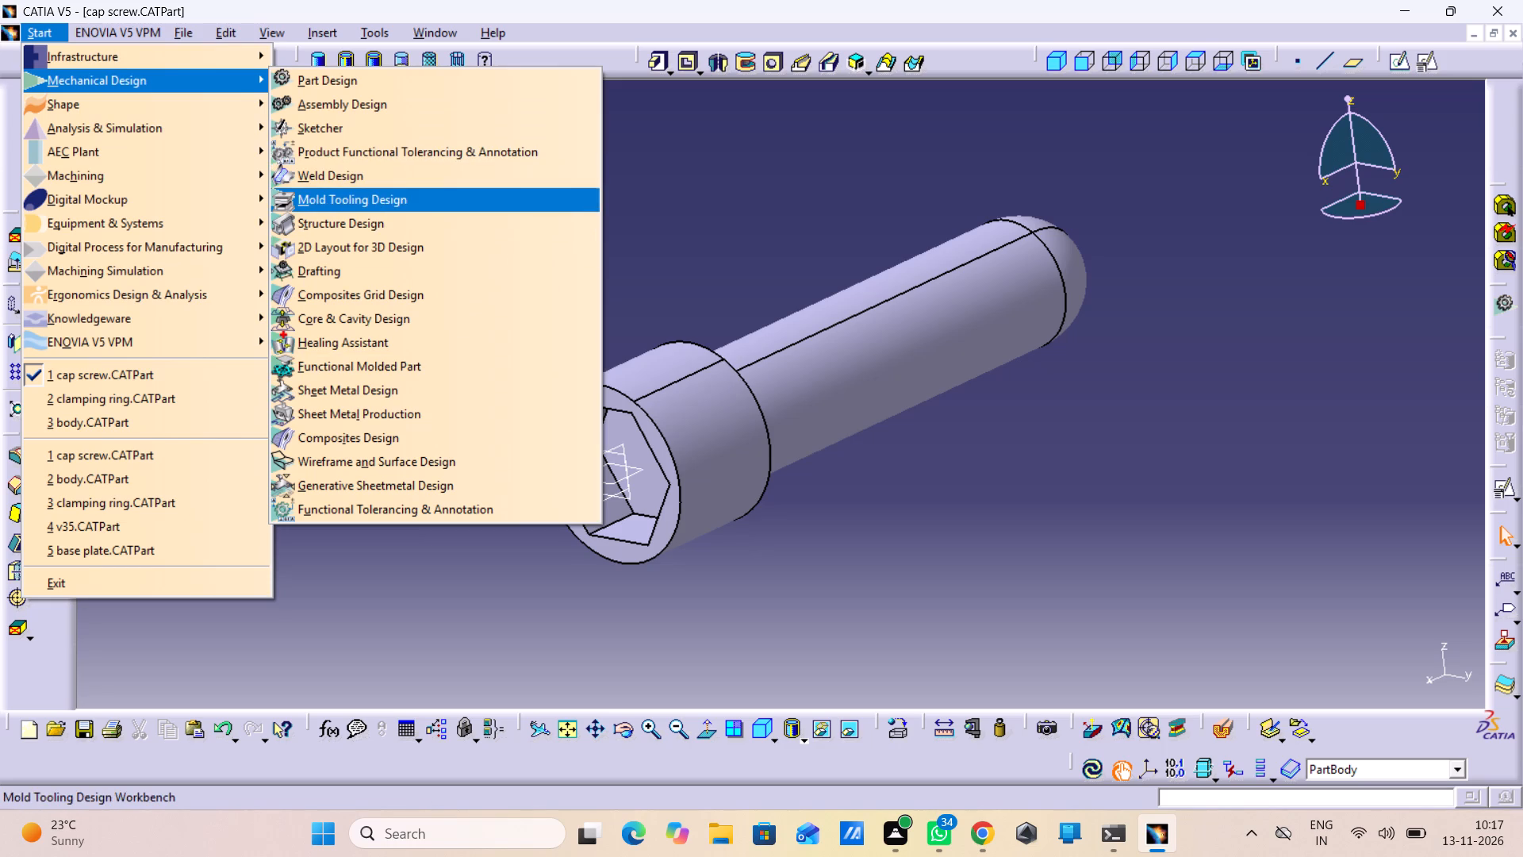
pyautogui.click(413, 462)
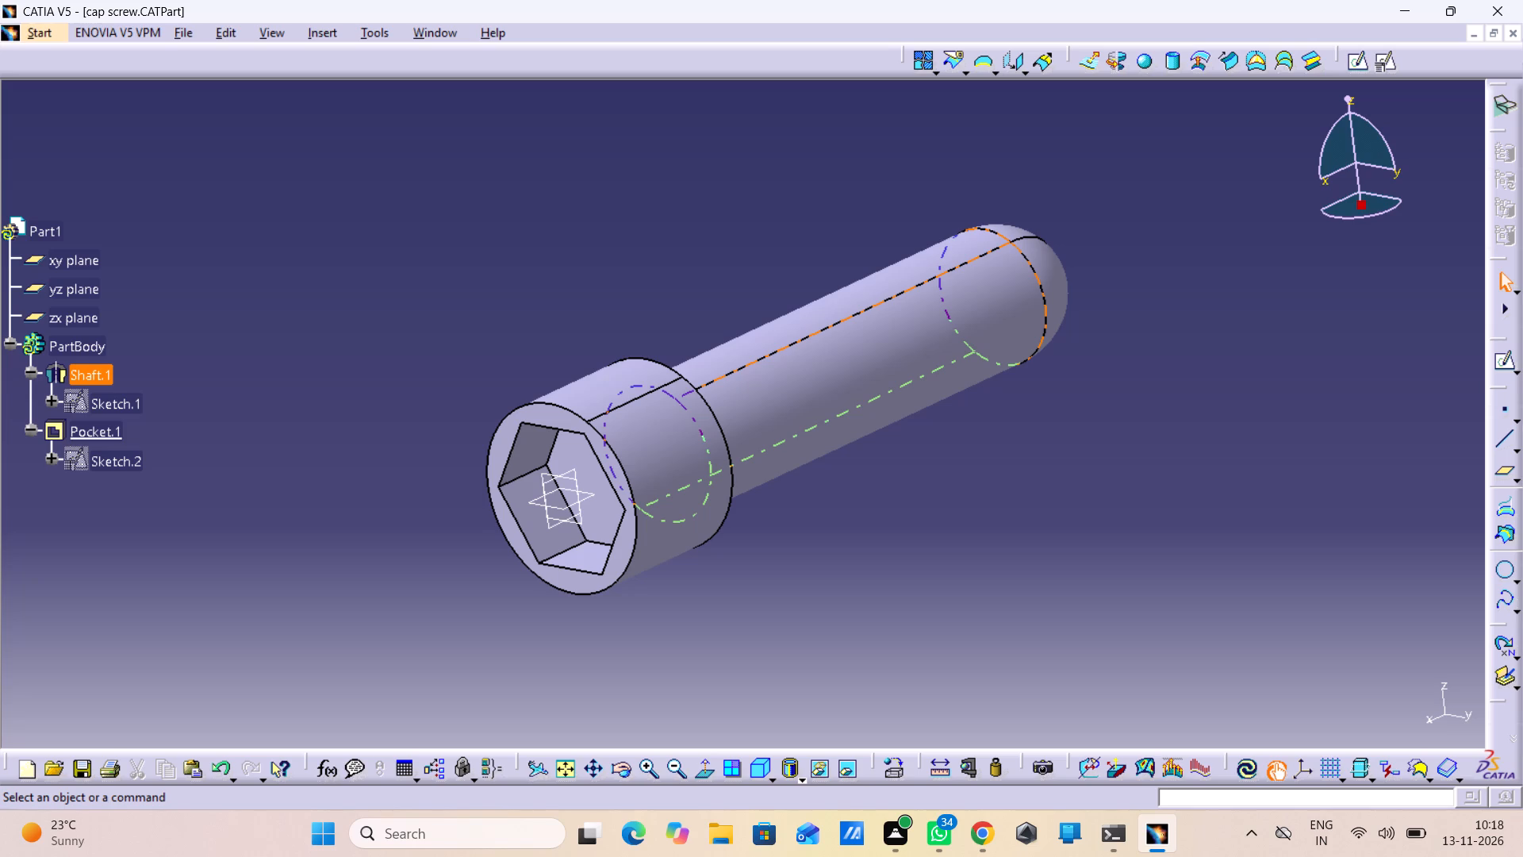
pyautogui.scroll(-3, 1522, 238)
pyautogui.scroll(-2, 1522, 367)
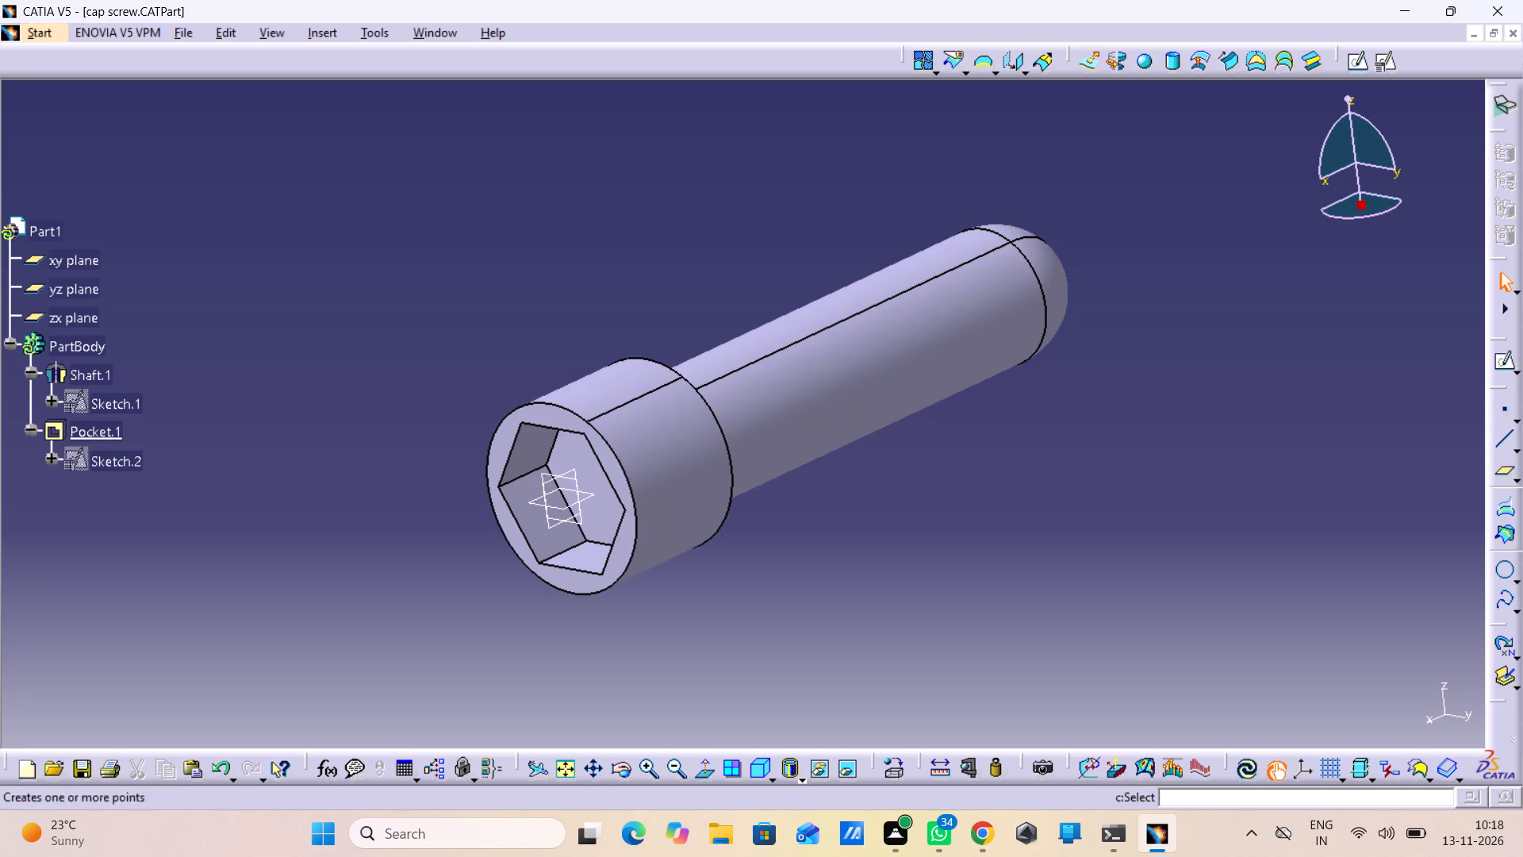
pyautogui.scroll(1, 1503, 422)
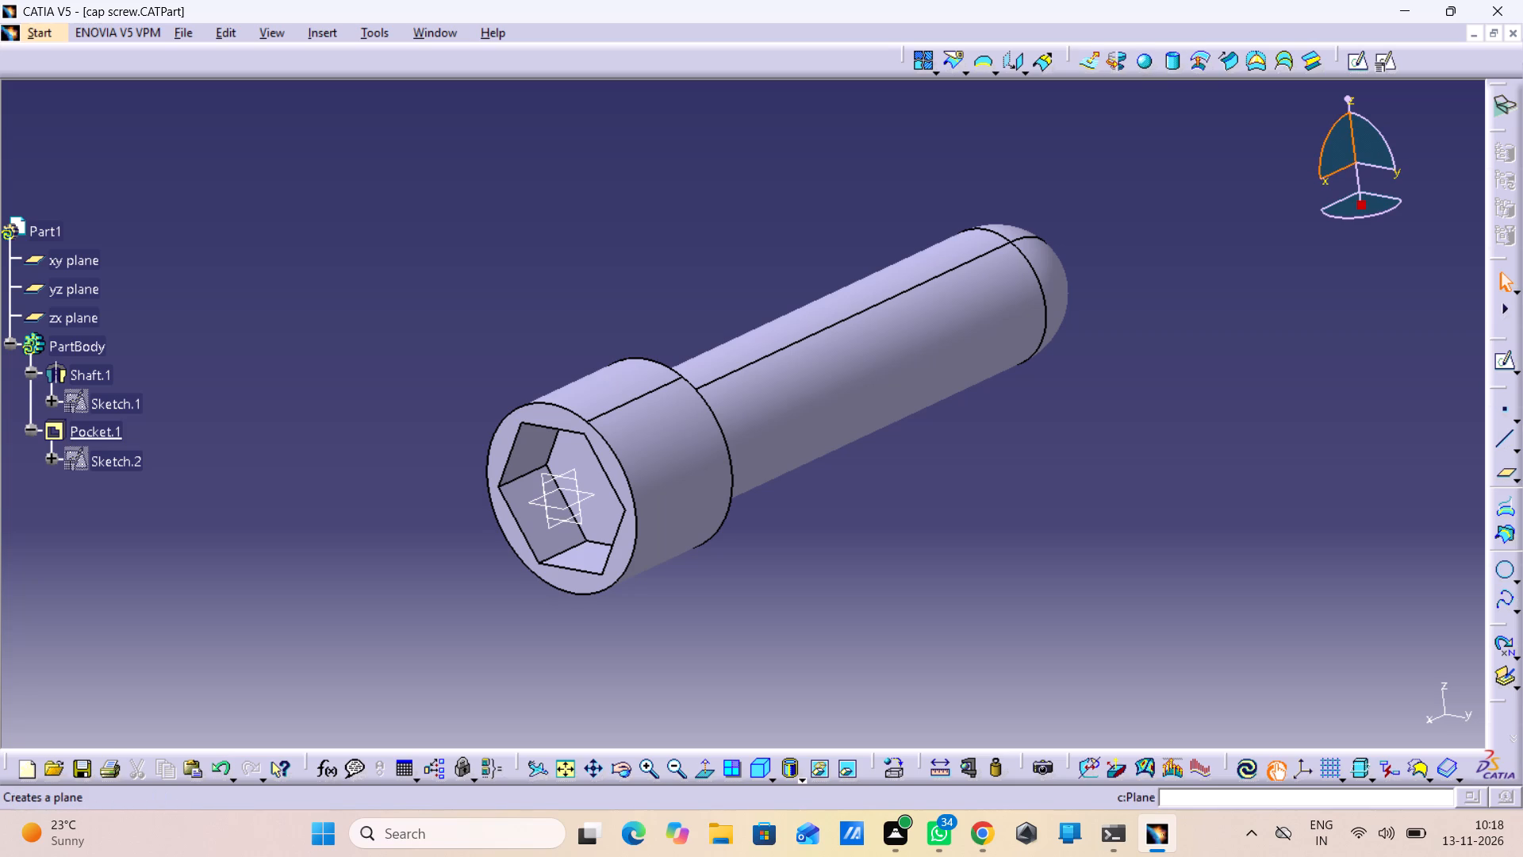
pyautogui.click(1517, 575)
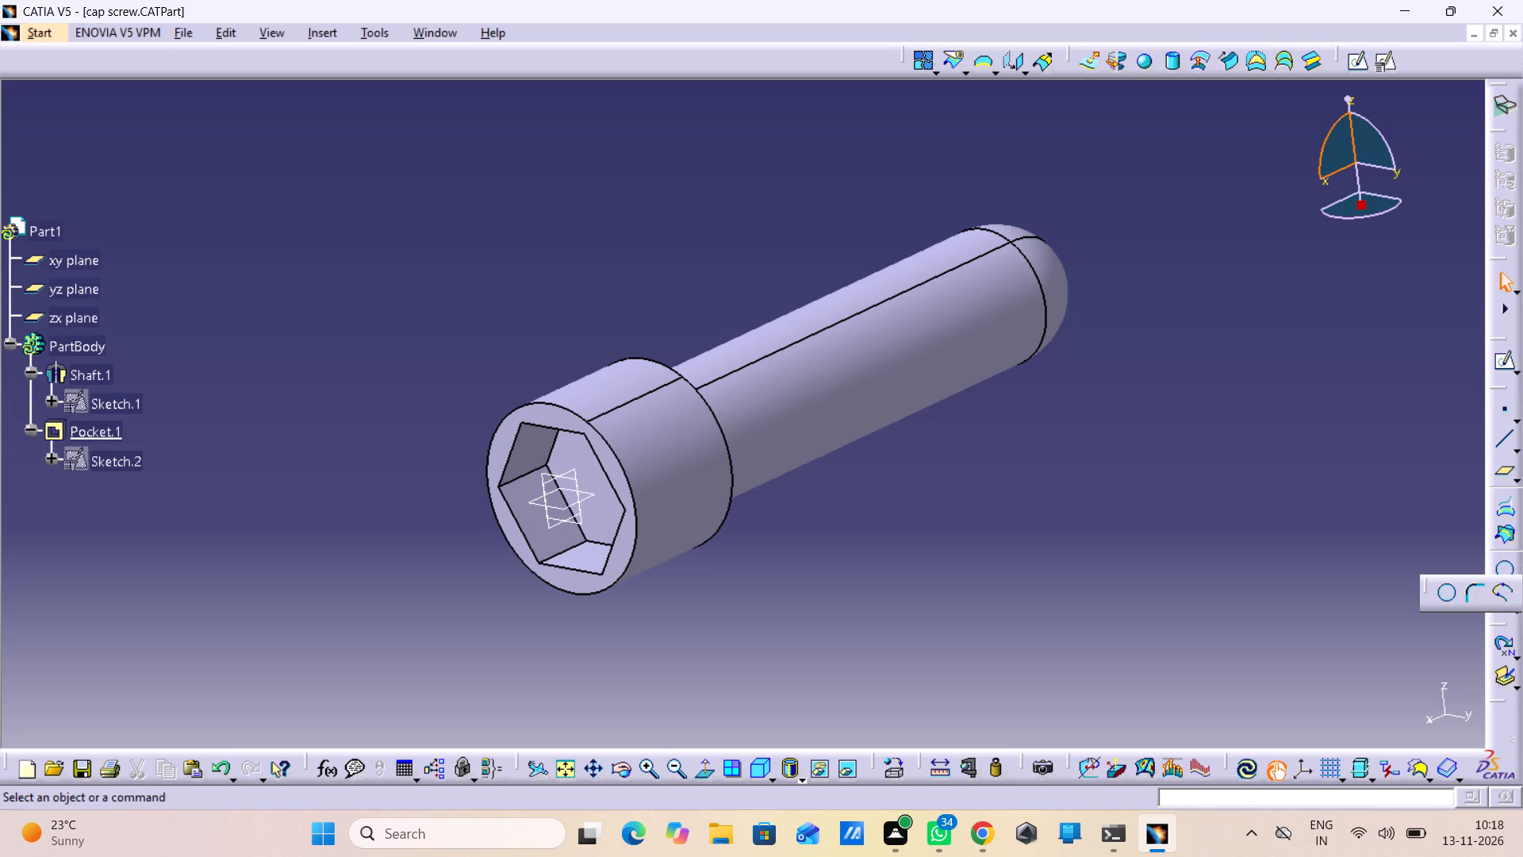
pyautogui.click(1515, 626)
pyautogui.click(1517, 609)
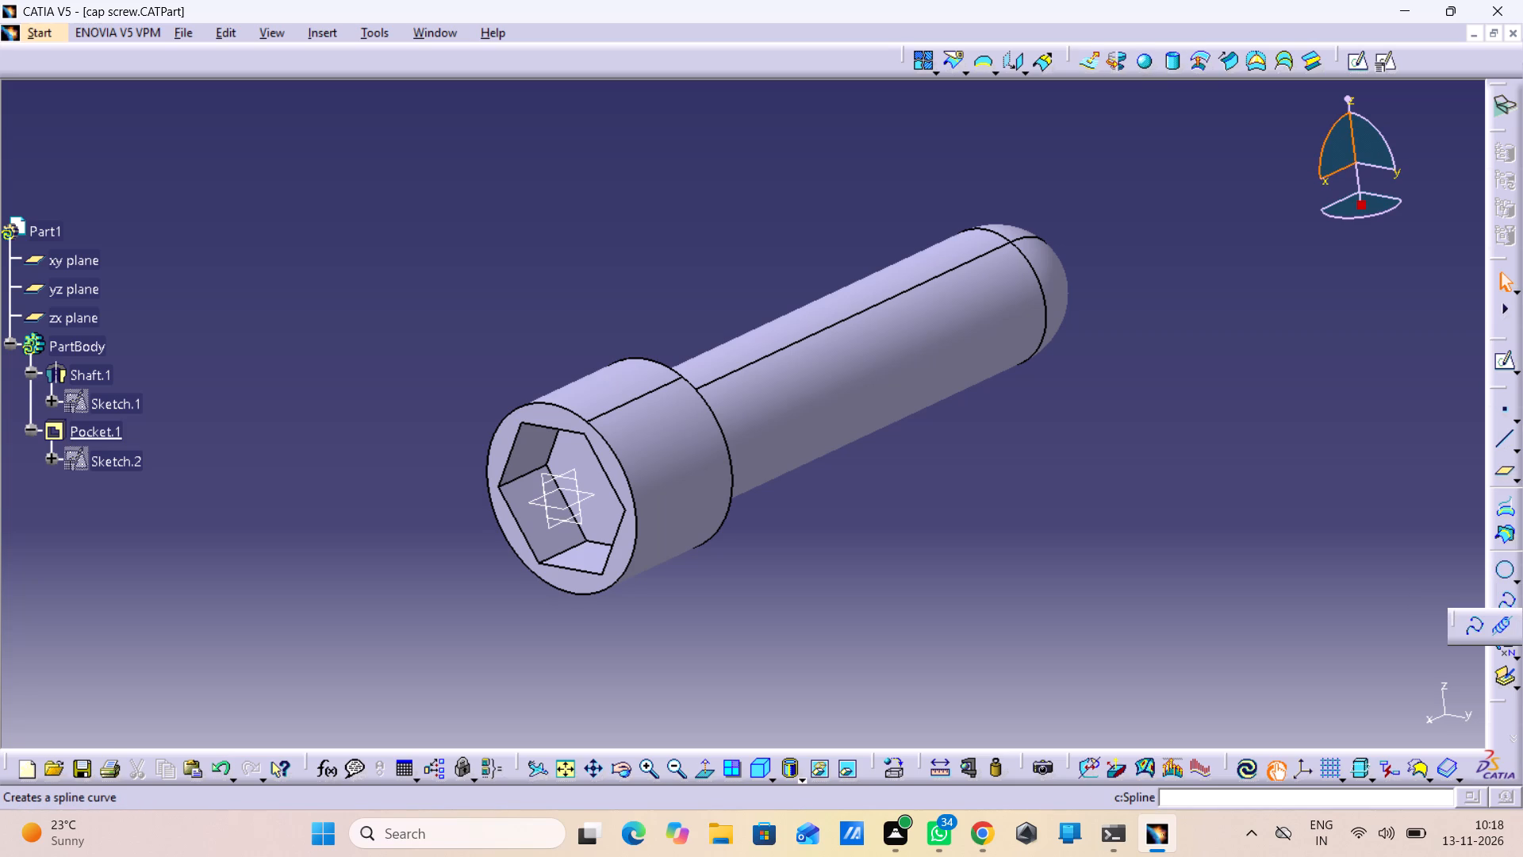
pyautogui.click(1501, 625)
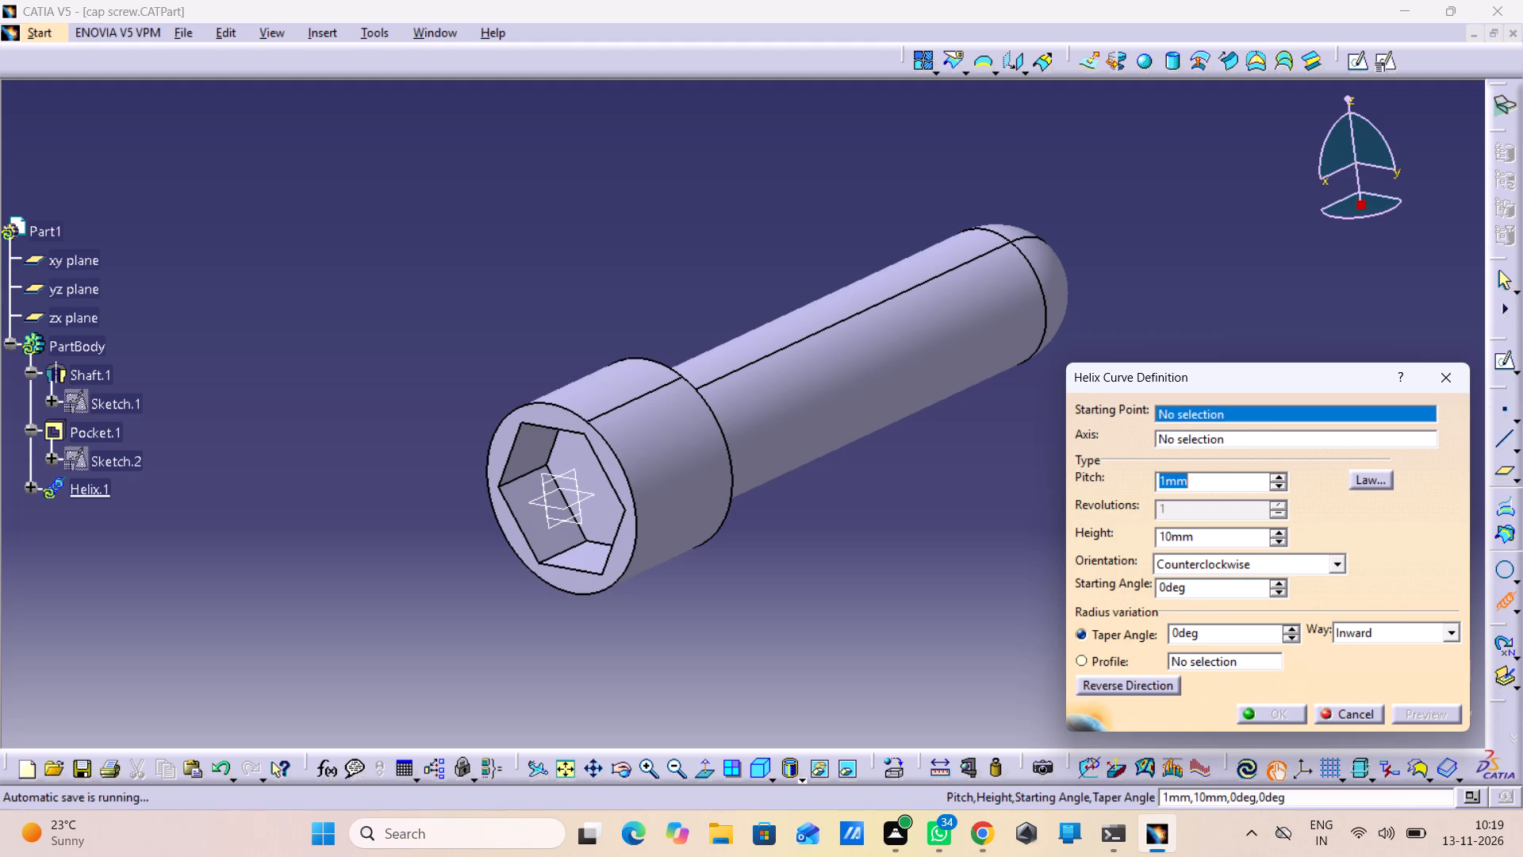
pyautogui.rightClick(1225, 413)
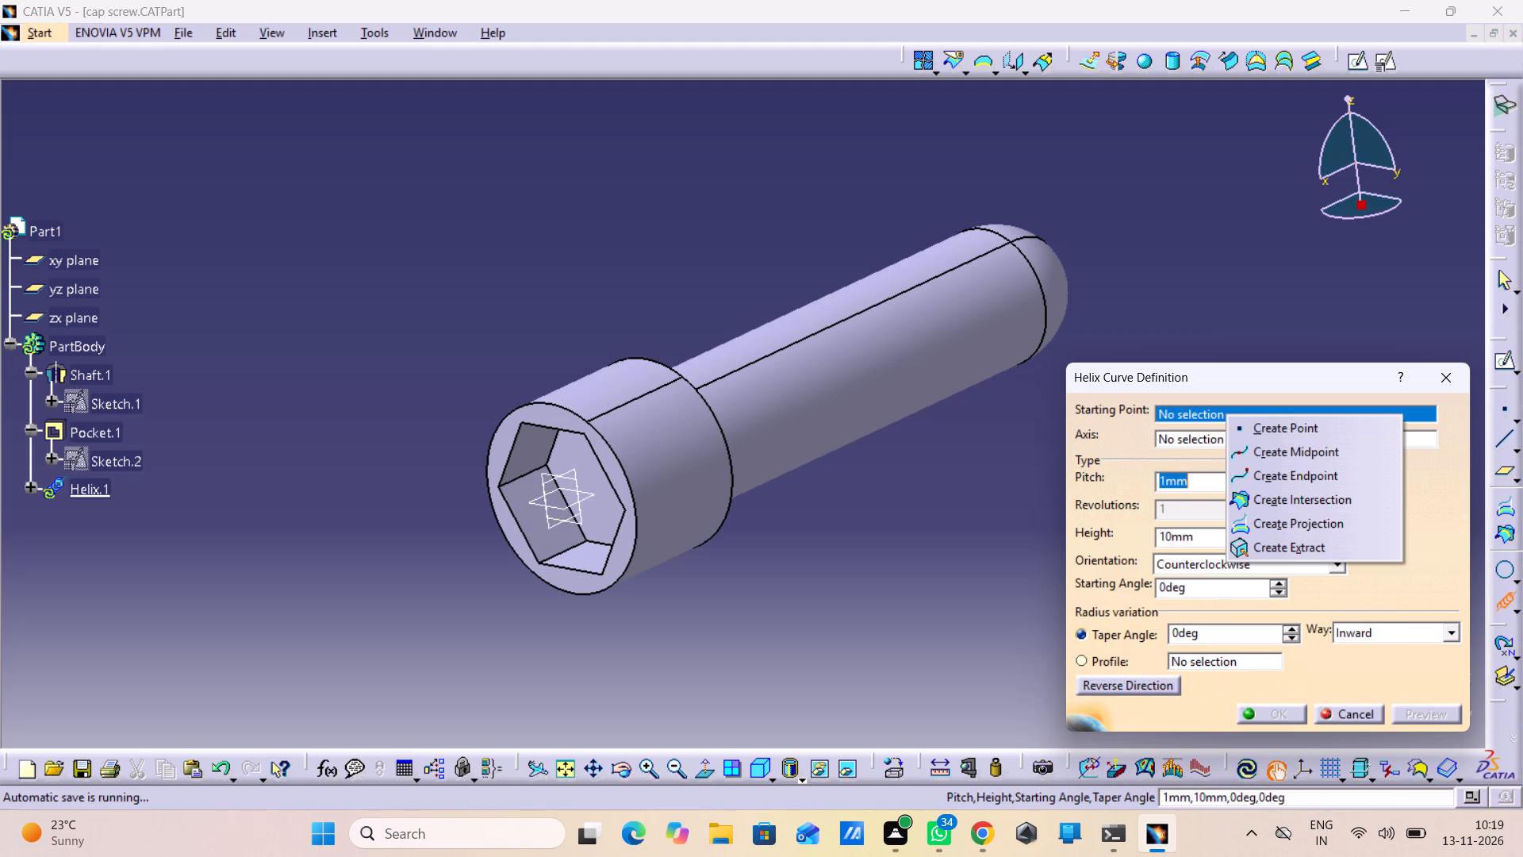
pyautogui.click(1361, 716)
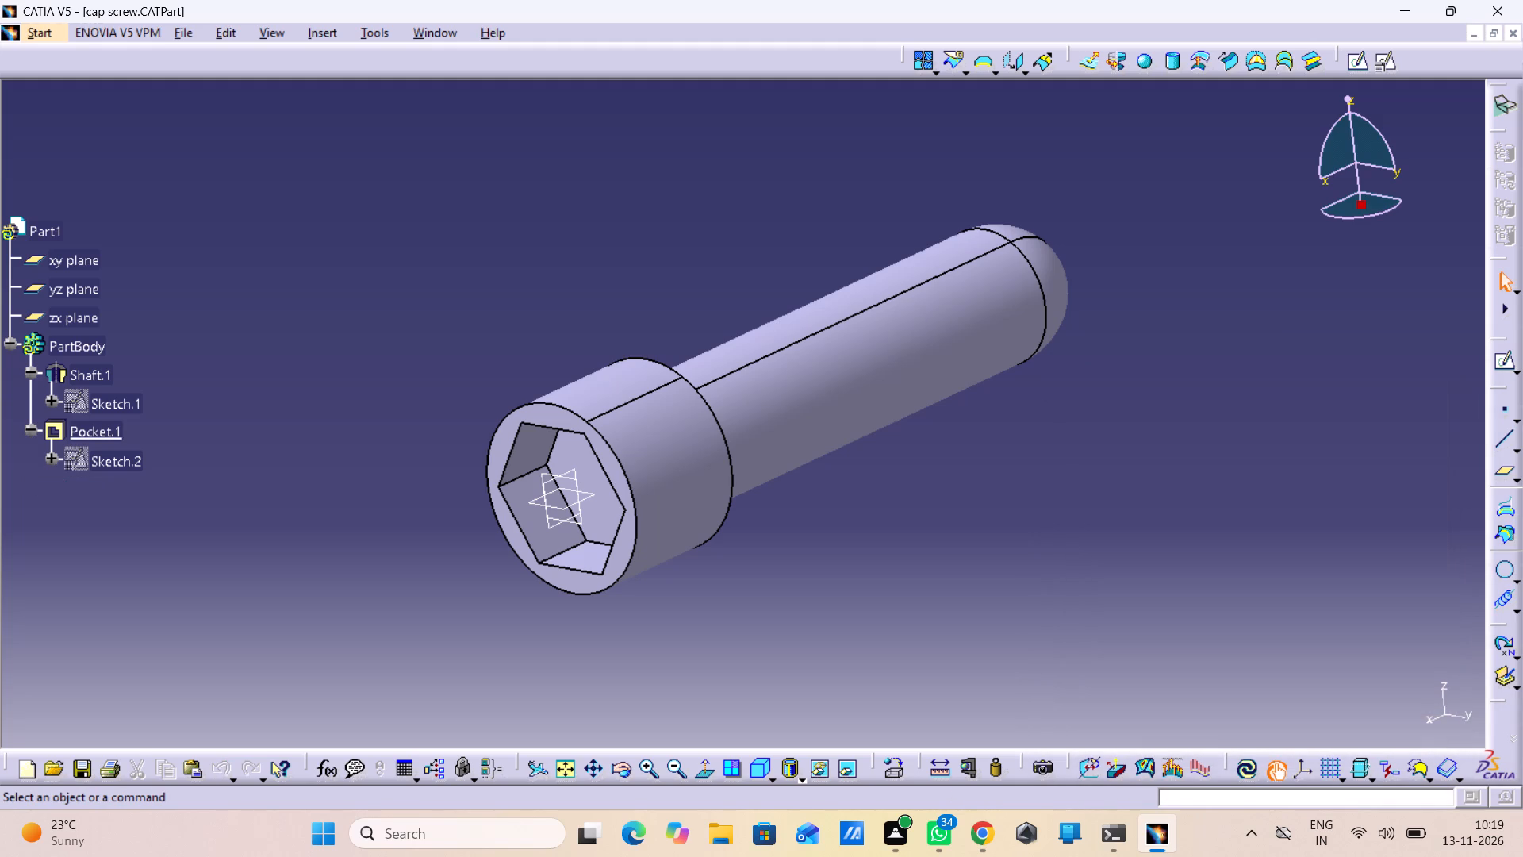
# Open the shaft's profile sketch, Sketch.1, to examine its dimensions.
pyautogui.doubleClick(70, 401)
pyautogui.doubleClick(70, 401)
pyautogui.moveTo(592, 425); pyautogui.dragTo(593, 488, button='middle')
pyautogui.rightClick(592, 425)
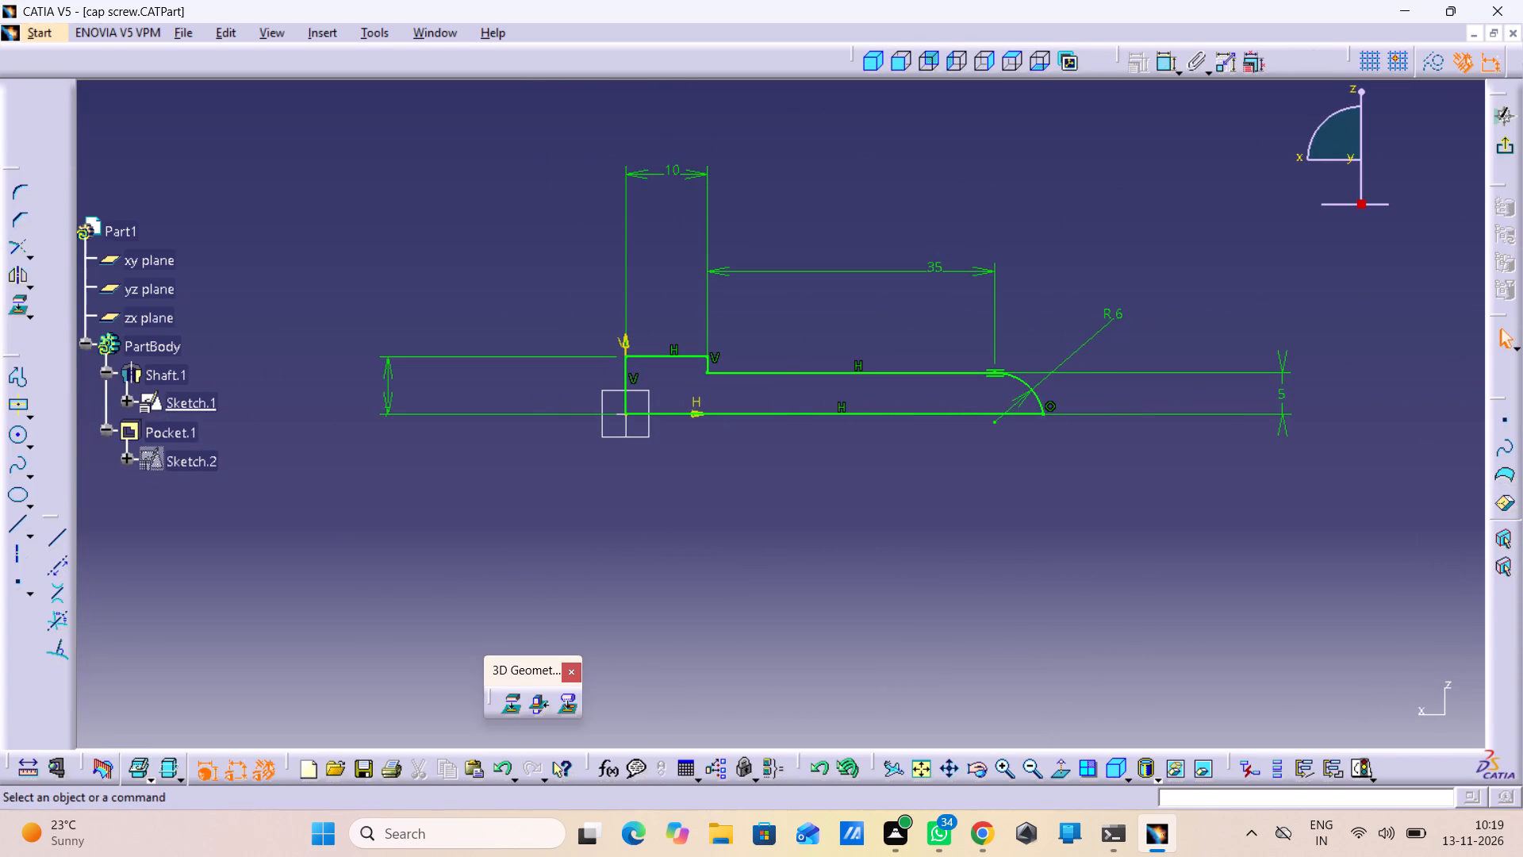
# Open the pocket's hexagon sketch, Sketch.2, and set the hexagon's side length to 5 mm.
pyautogui.doubleClick(175, 464)
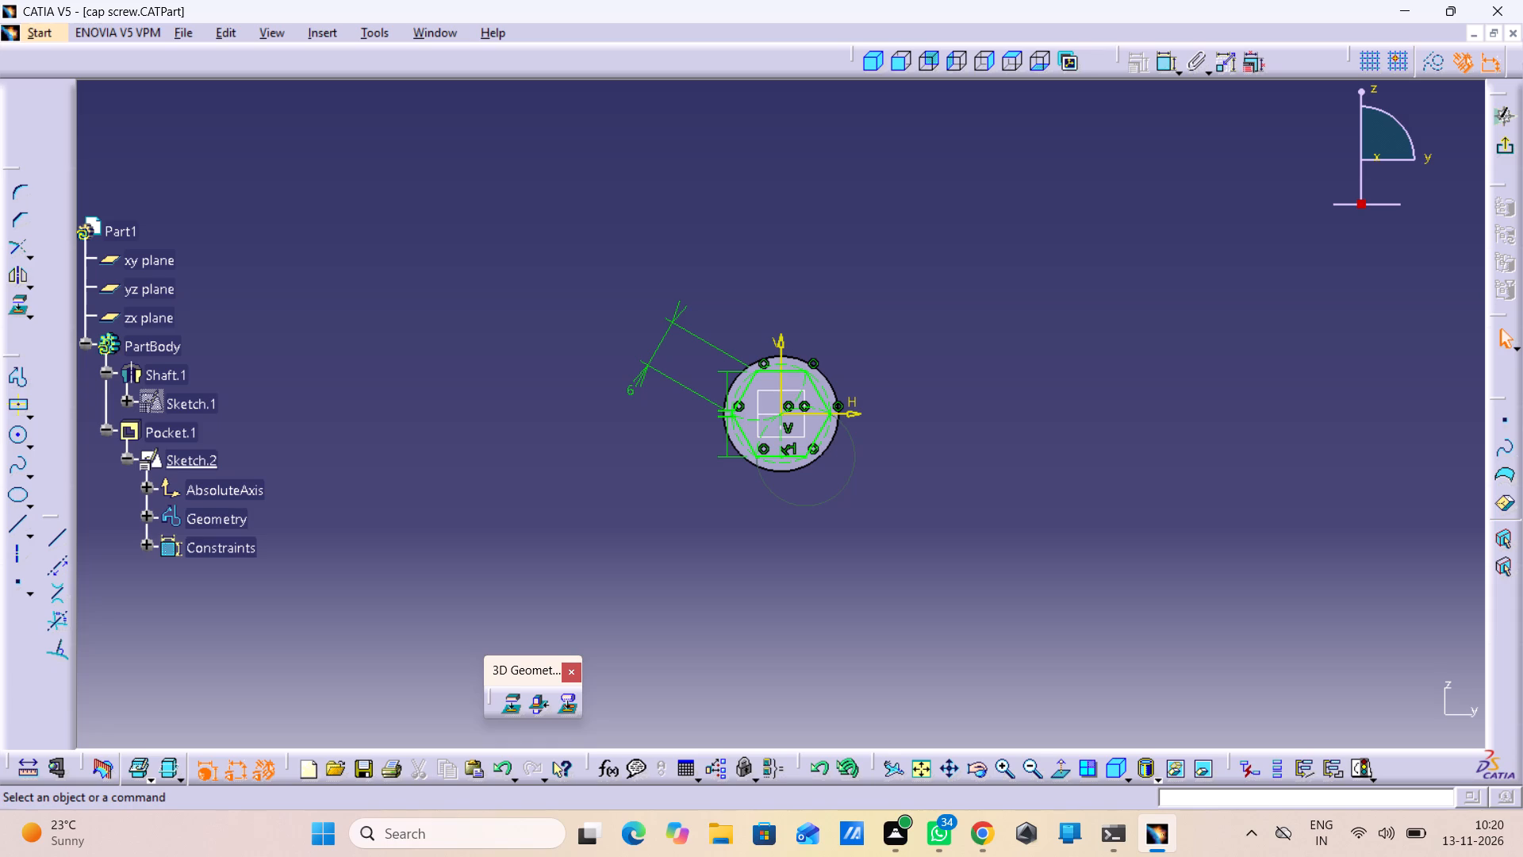
pyautogui.click(631, 394)
pyautogui.click(631, 394)
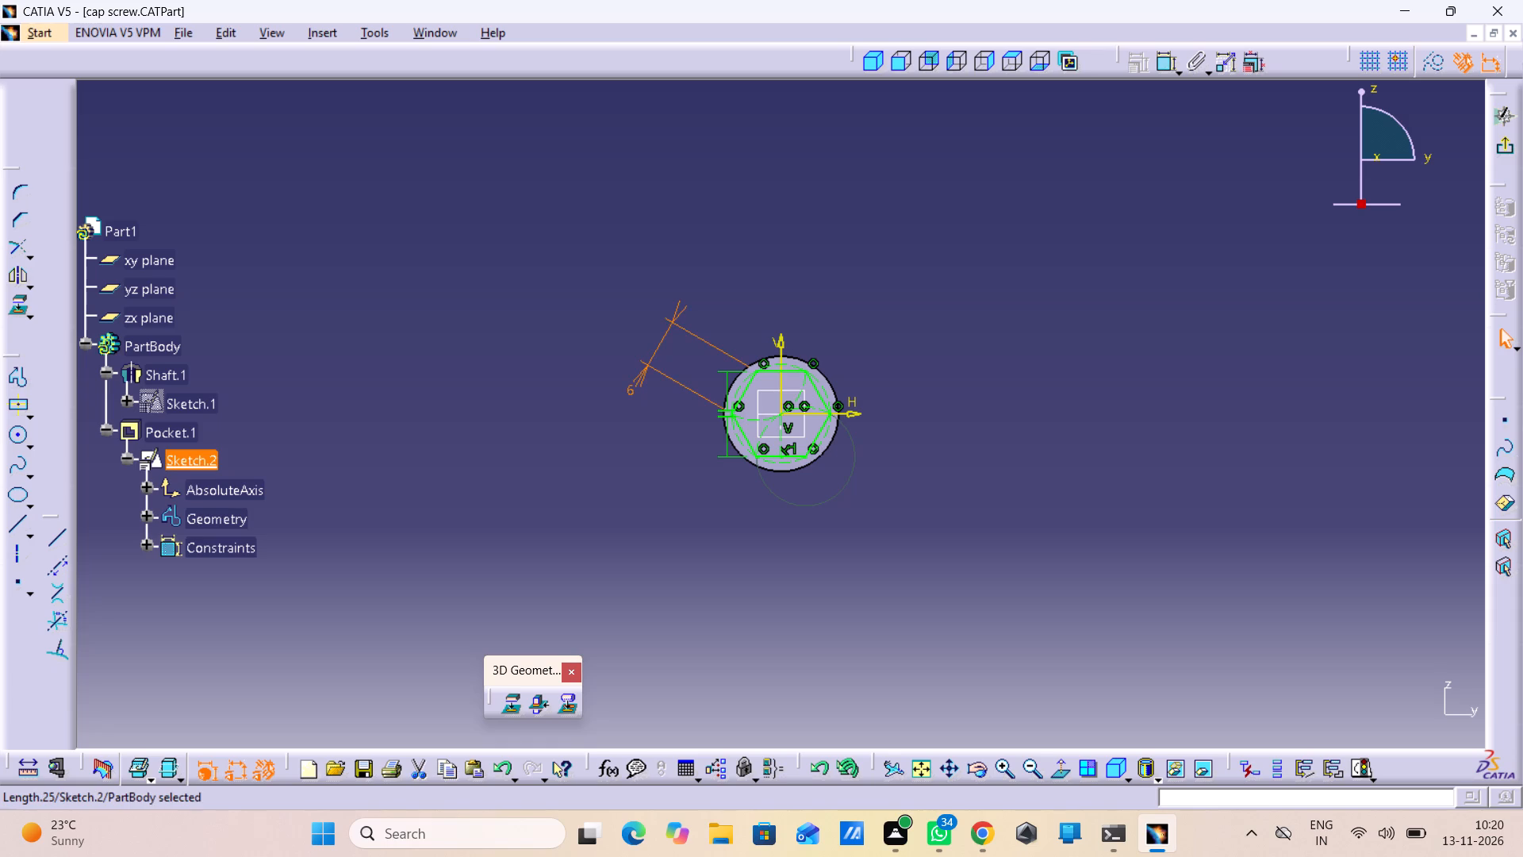
pyautogui.doubleClick(631, 394)
pyautogui.press('5')
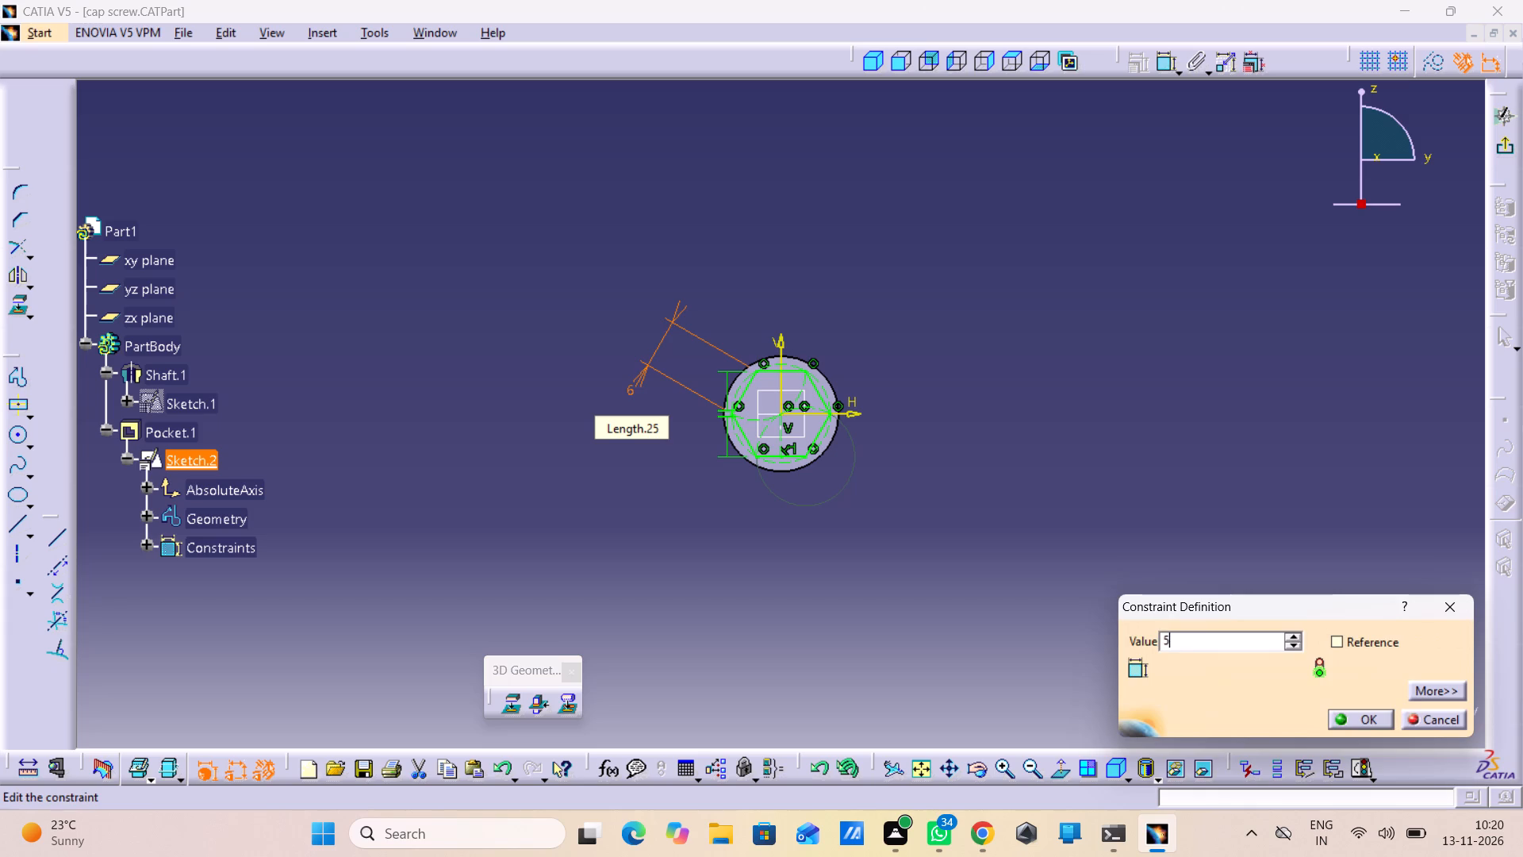
pyautogui.press('Return')
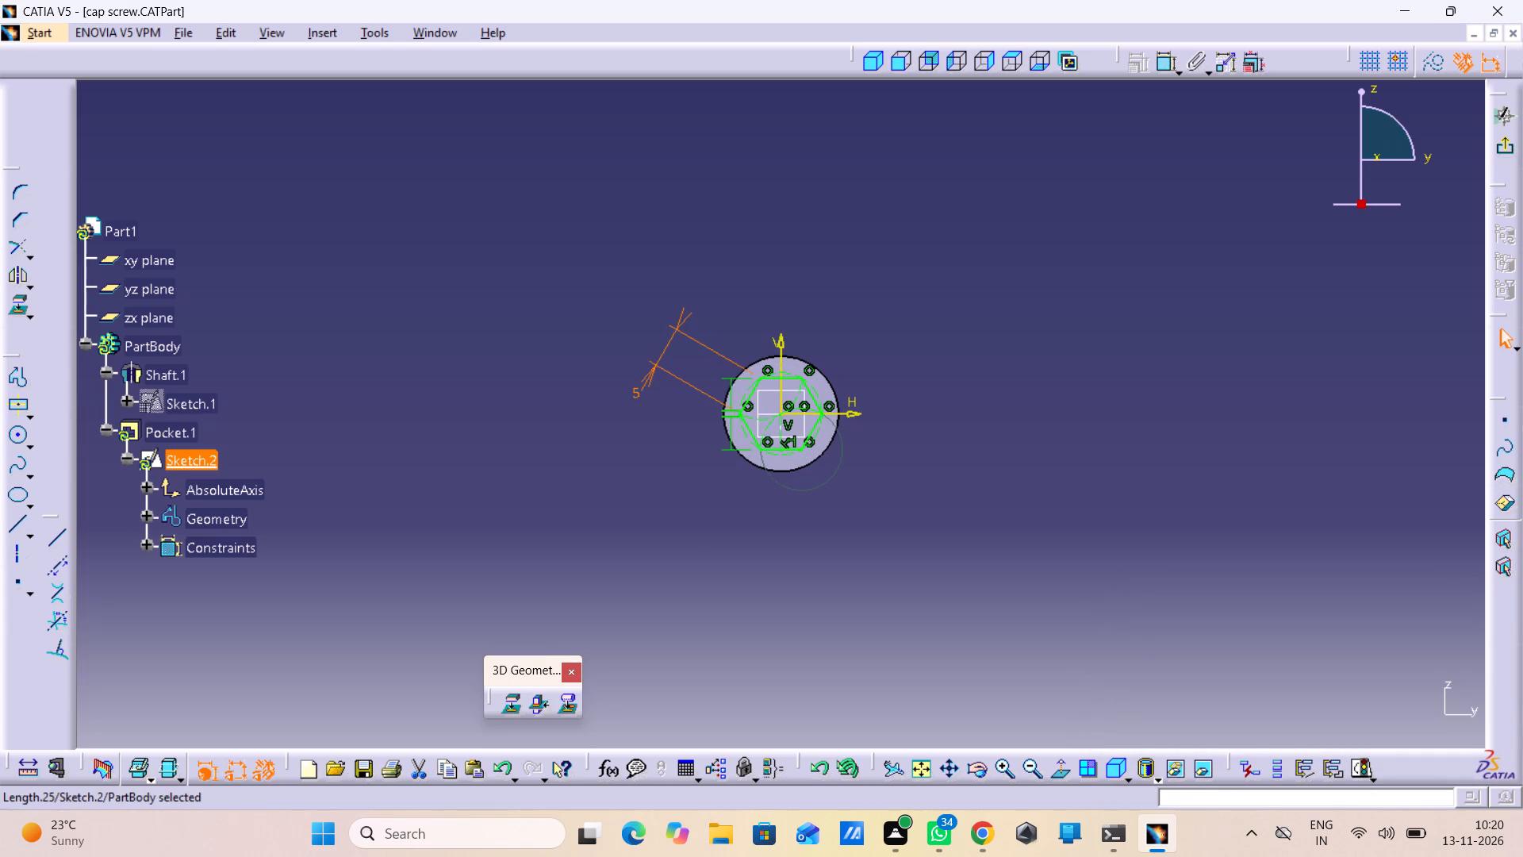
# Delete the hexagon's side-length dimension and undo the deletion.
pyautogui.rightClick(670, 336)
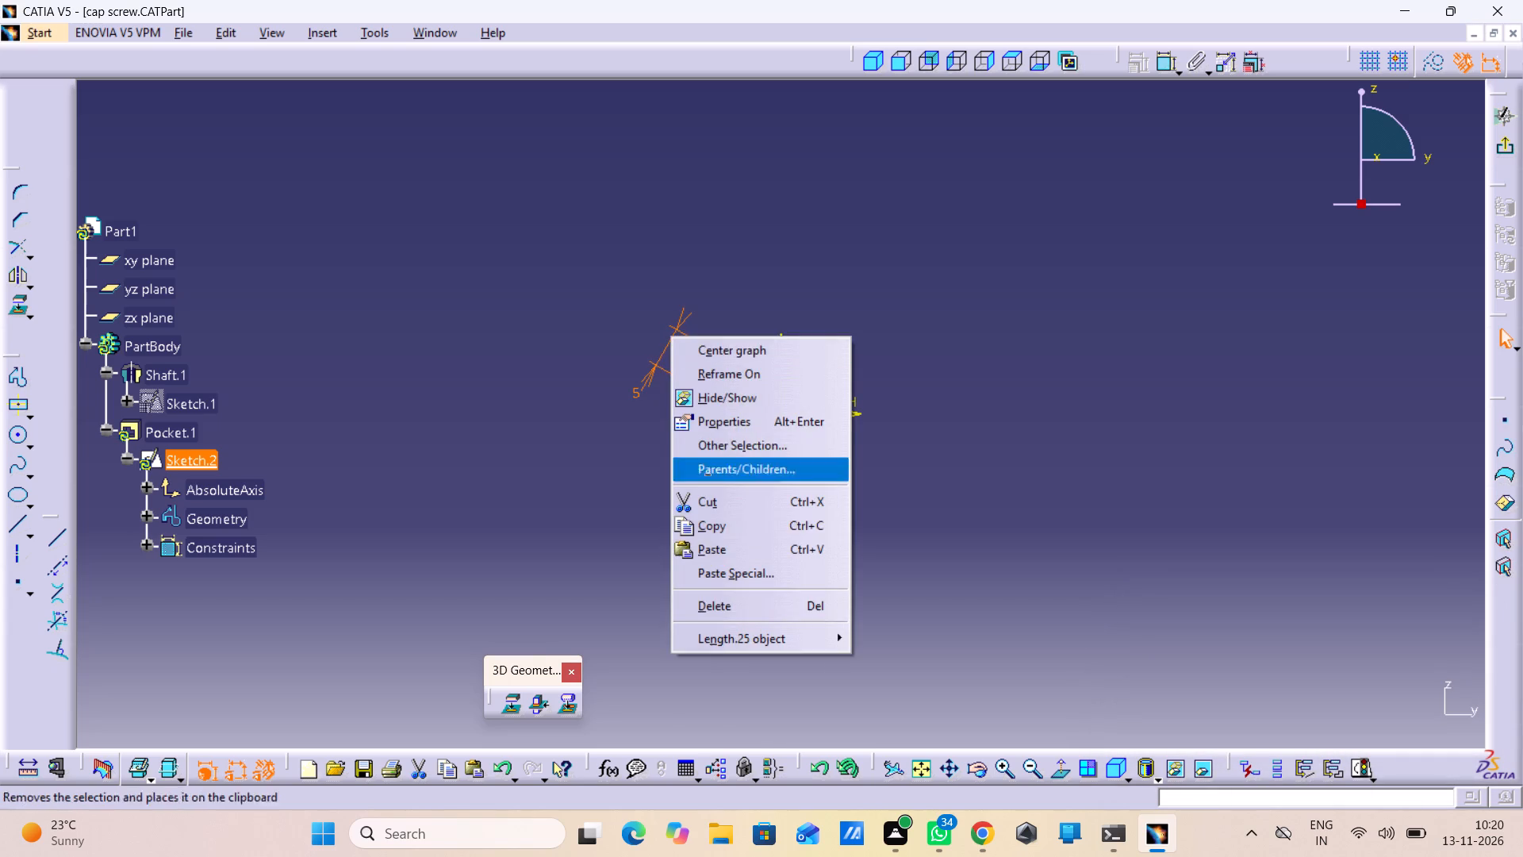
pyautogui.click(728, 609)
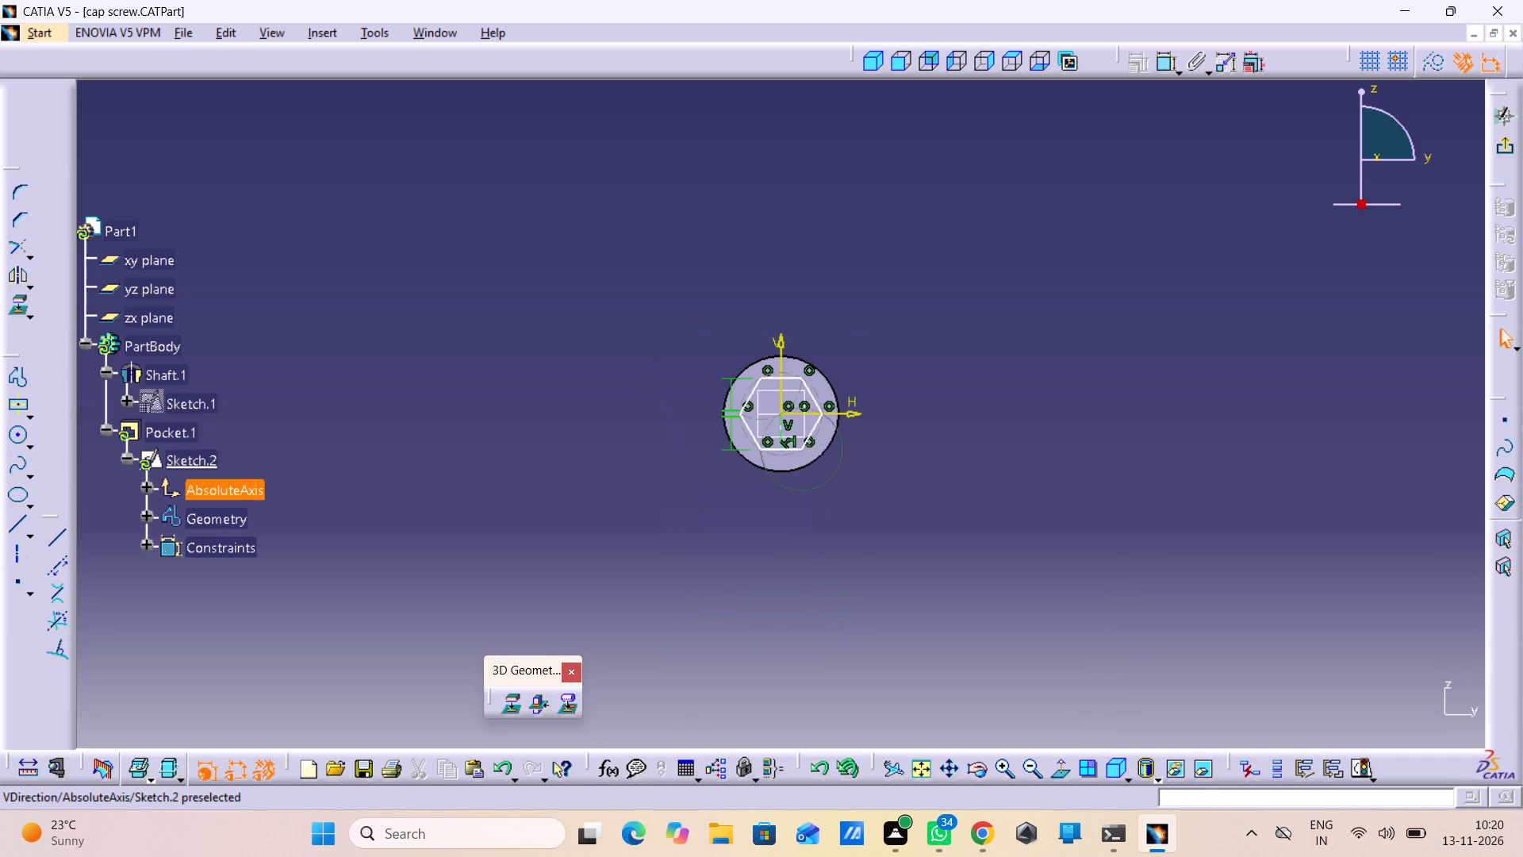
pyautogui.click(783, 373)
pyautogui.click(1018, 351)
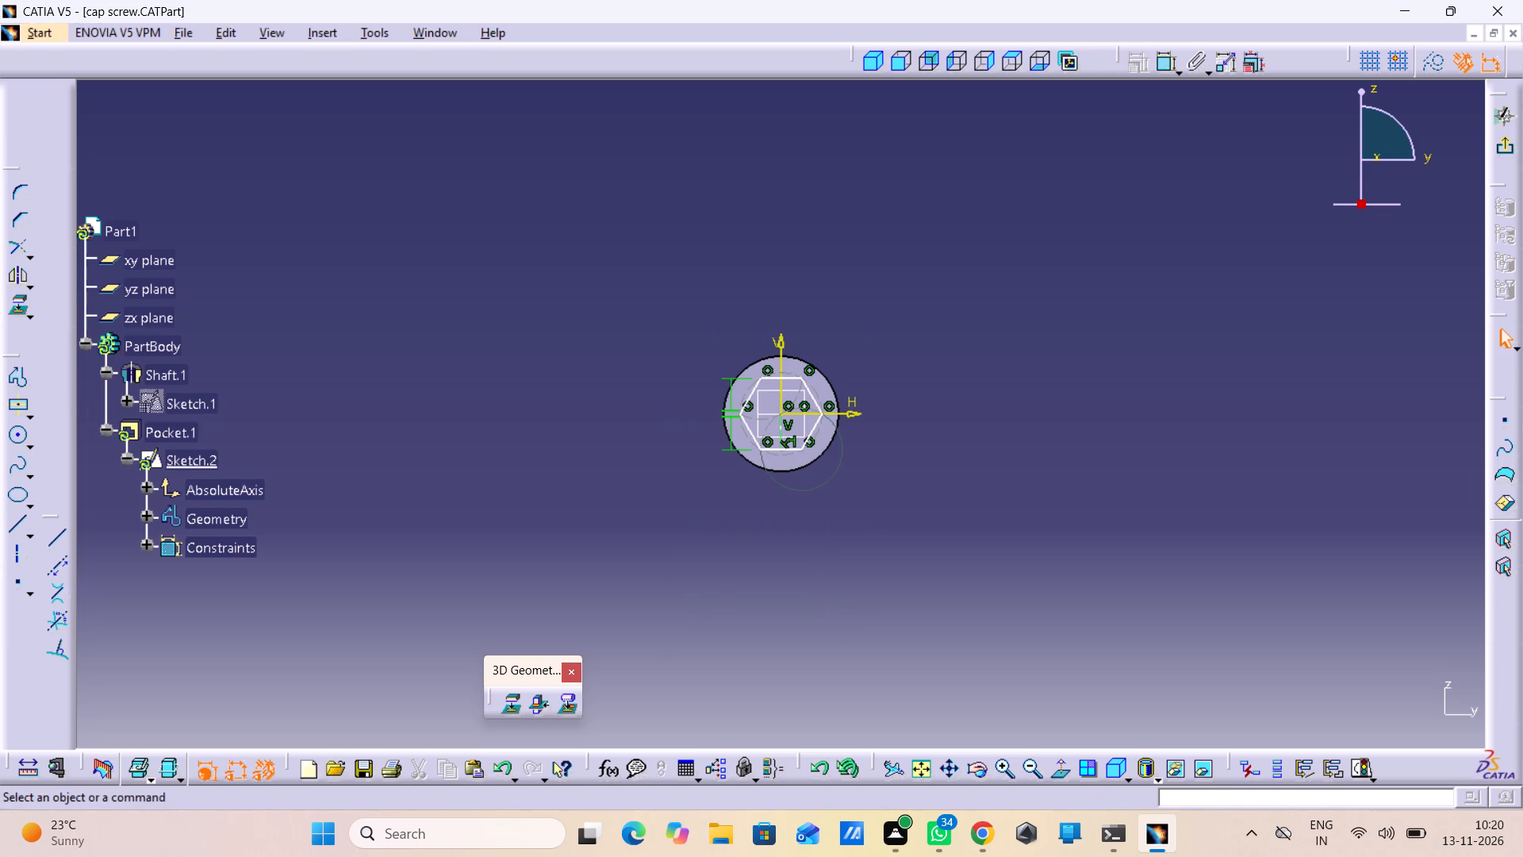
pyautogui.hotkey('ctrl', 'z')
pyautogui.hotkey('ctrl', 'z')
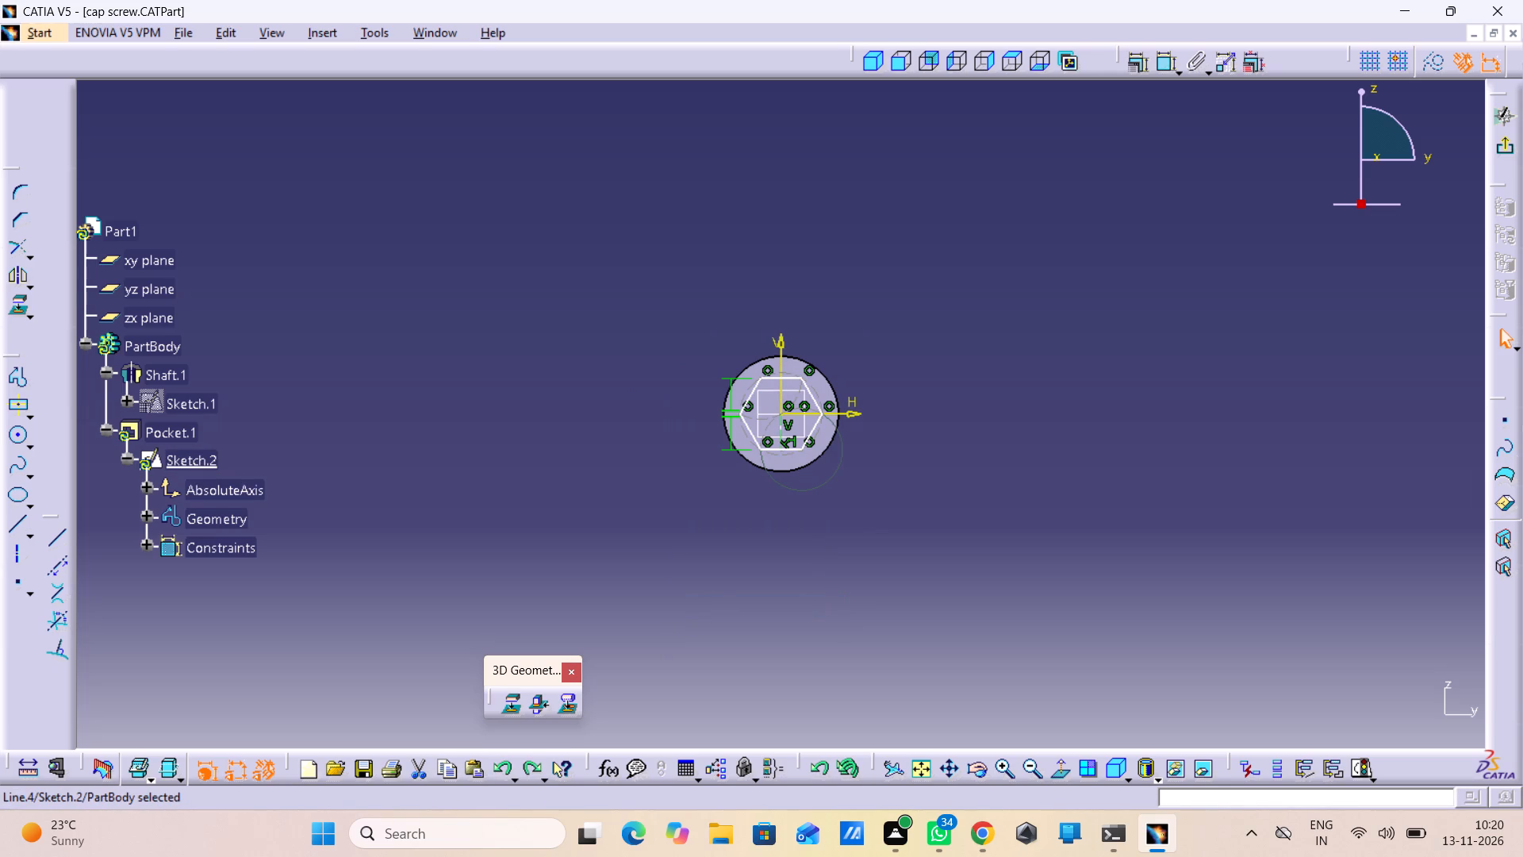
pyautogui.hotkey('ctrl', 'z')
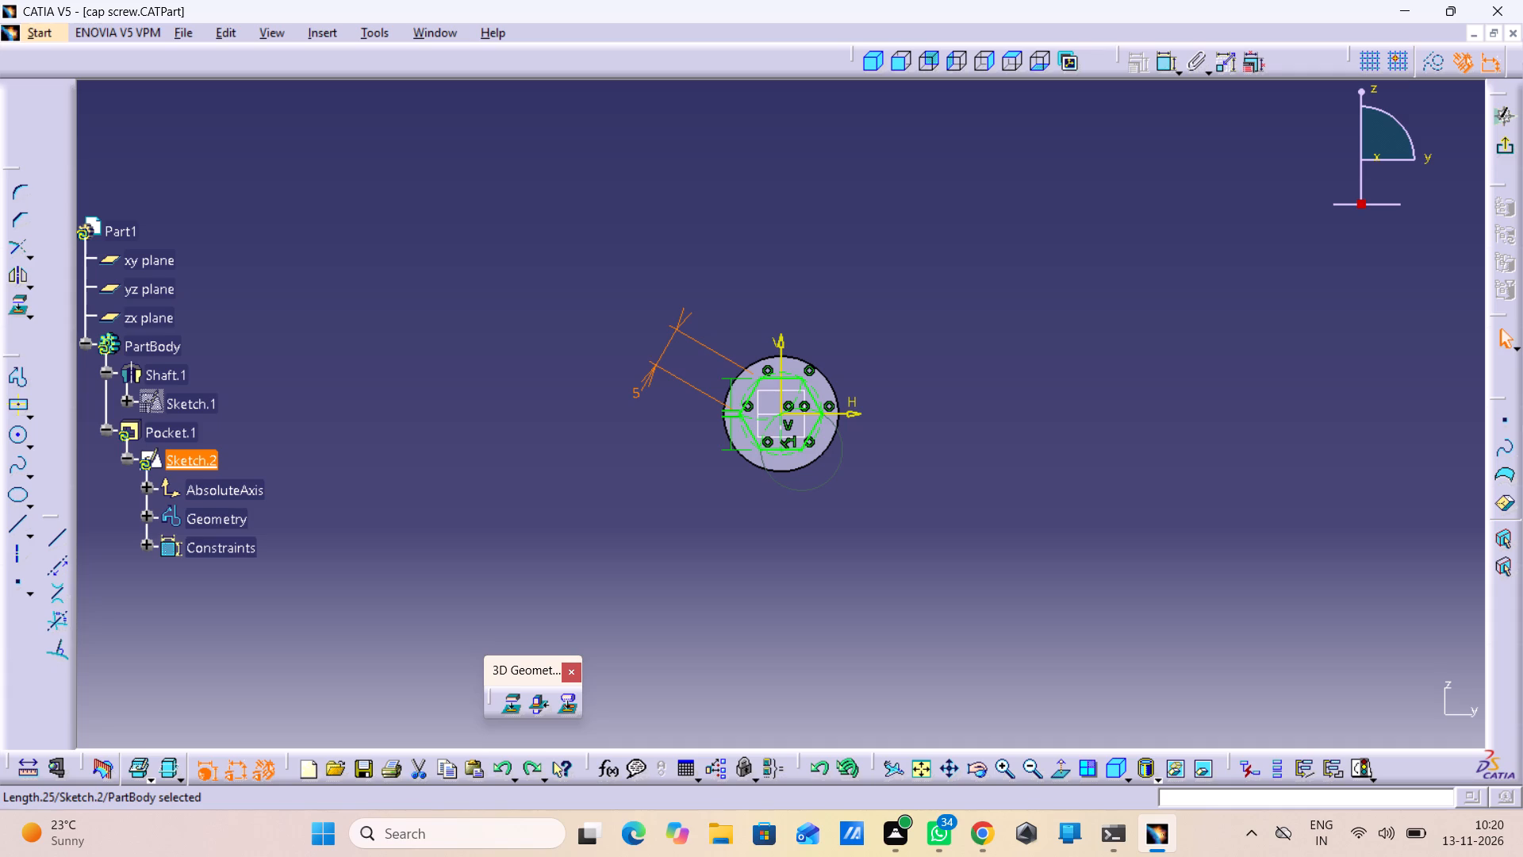
# Exit the hexagon sketch and regenerate the screw head's pocket from its definition, keeping the 5 mm depth.
pyautogui.click(1503, 156)
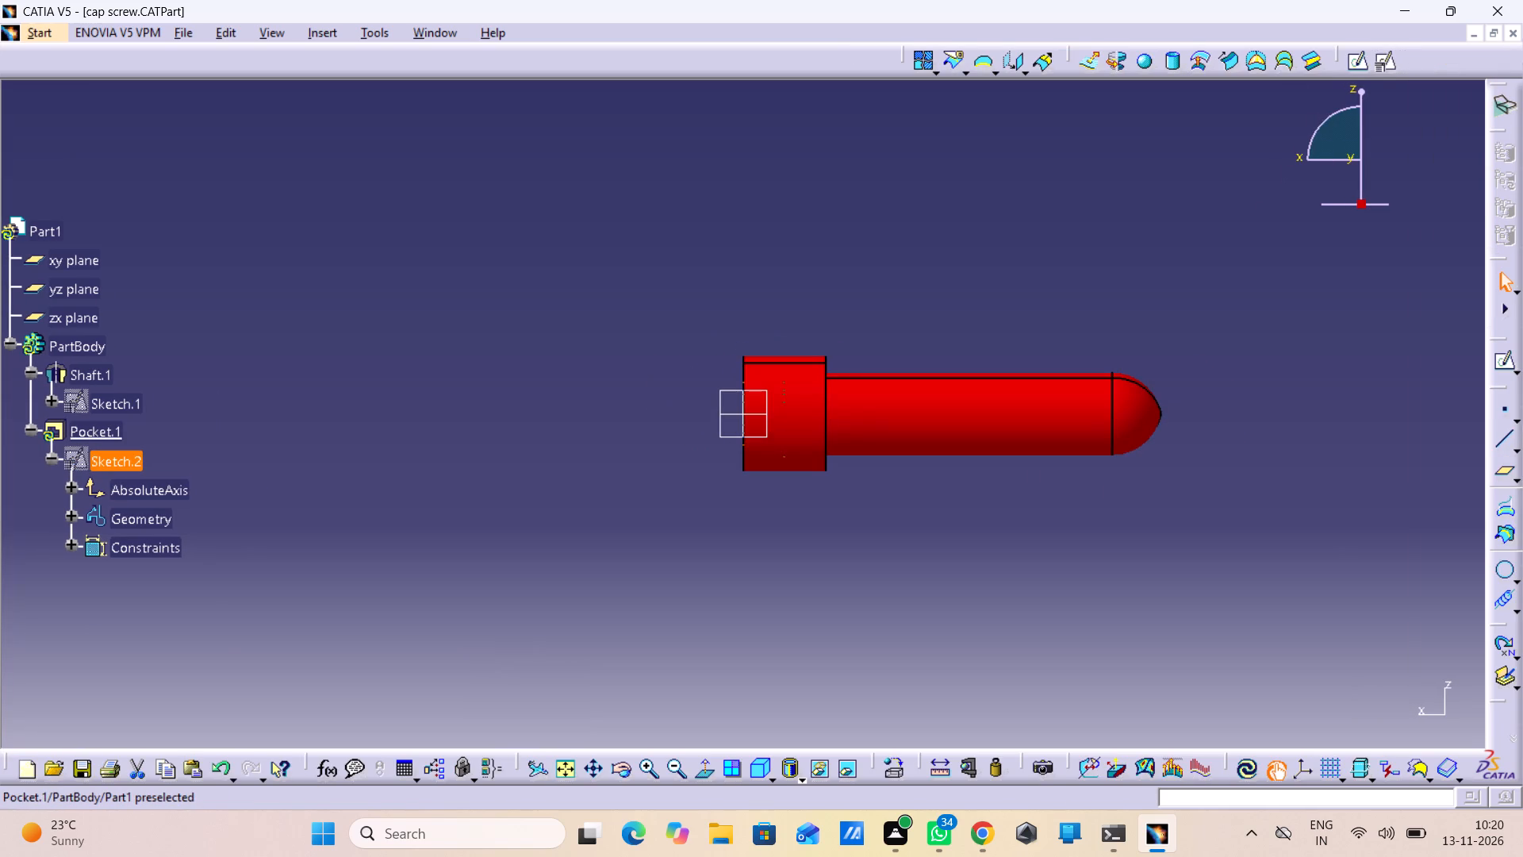
pyautogui.rightClick(86, 429)
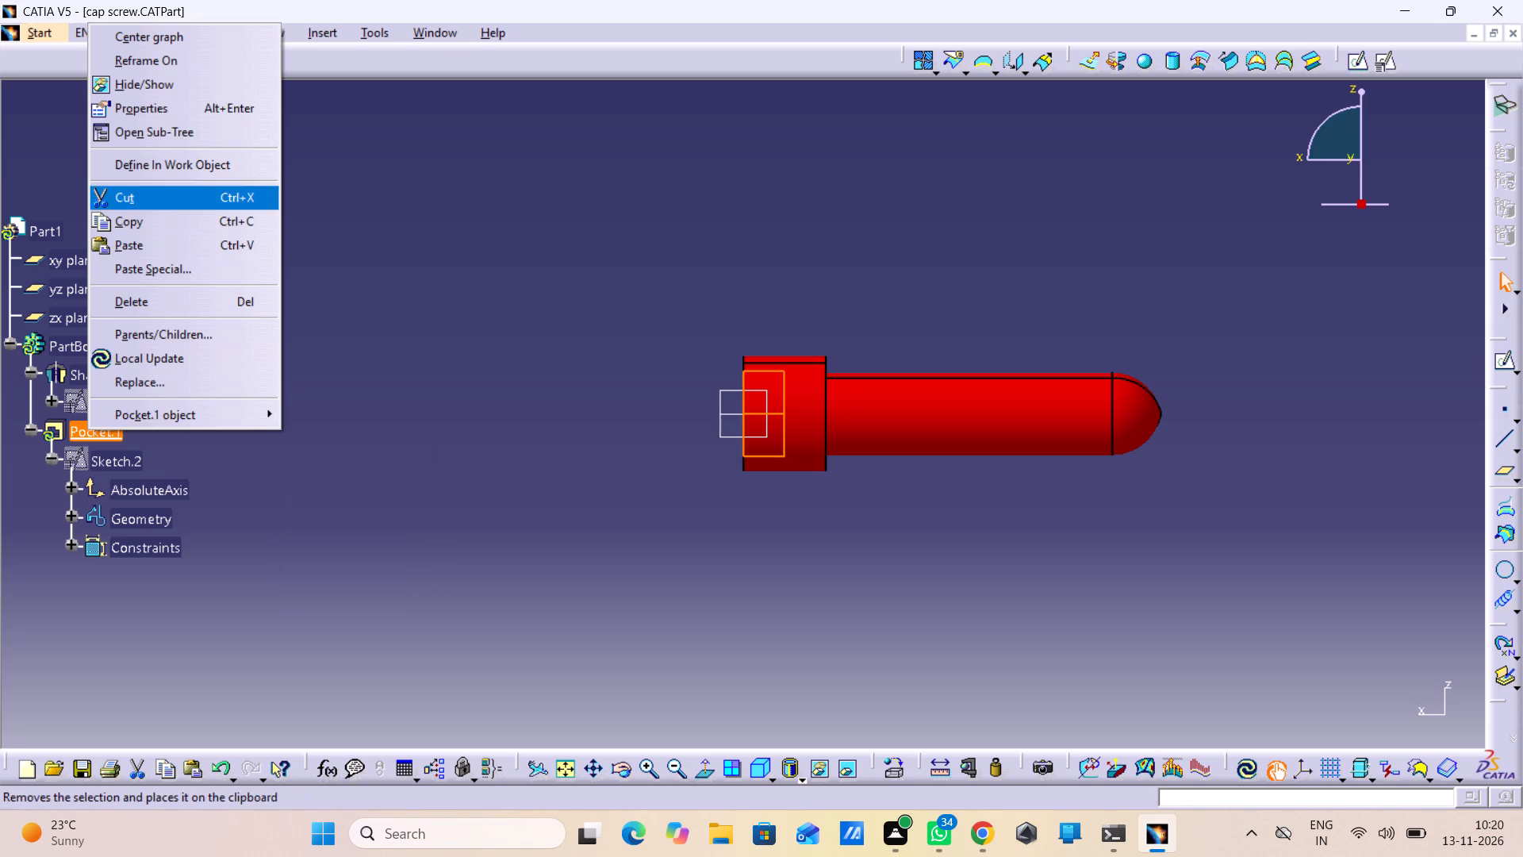
pyautogui.click(189, 175)
pyautogui.click(454, 391)
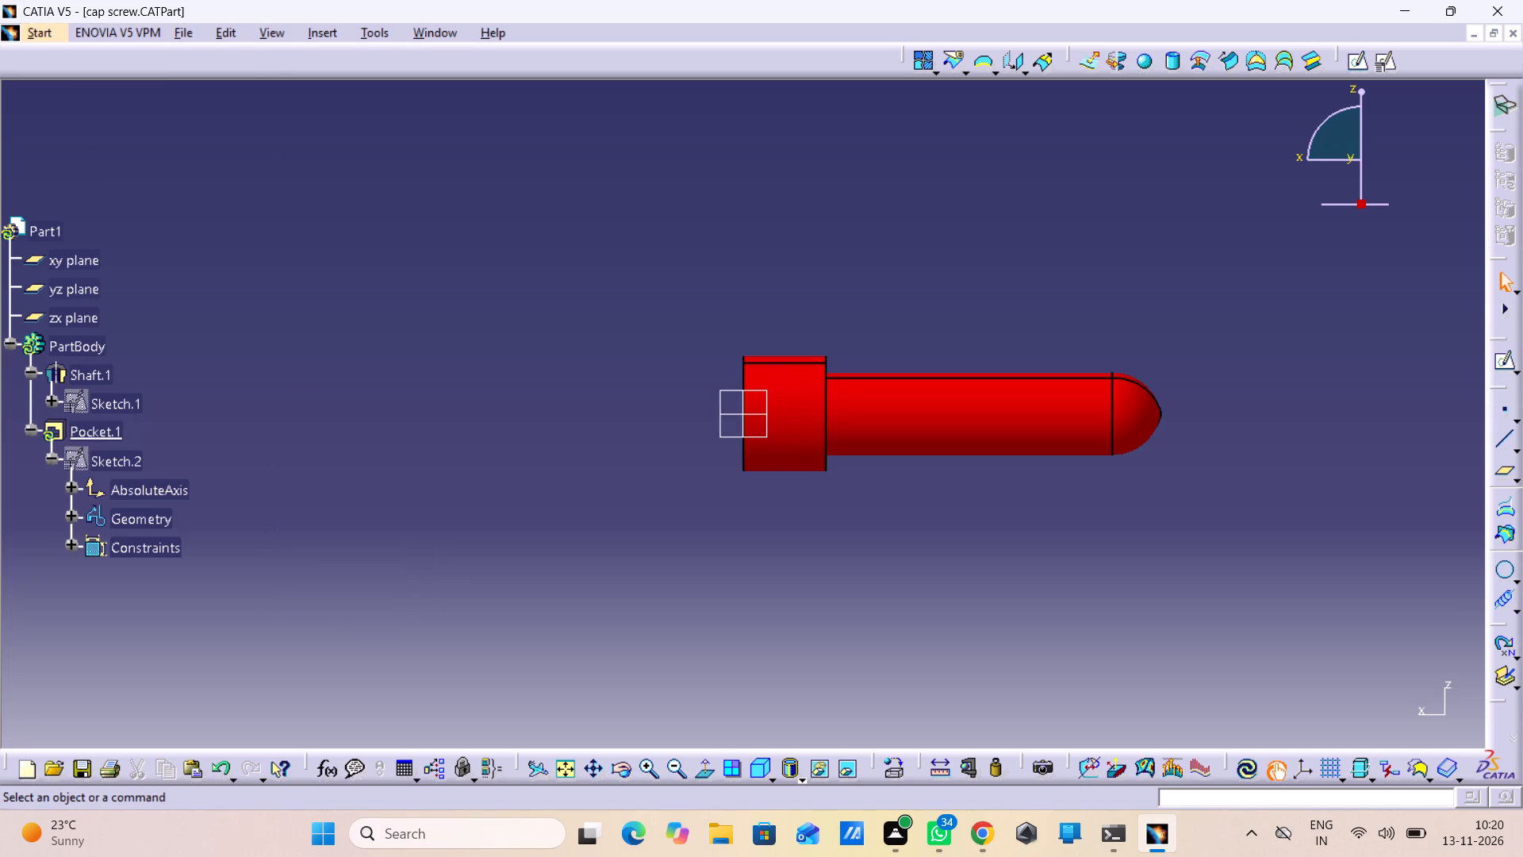
pyautogui.doubleClick(120, 436)
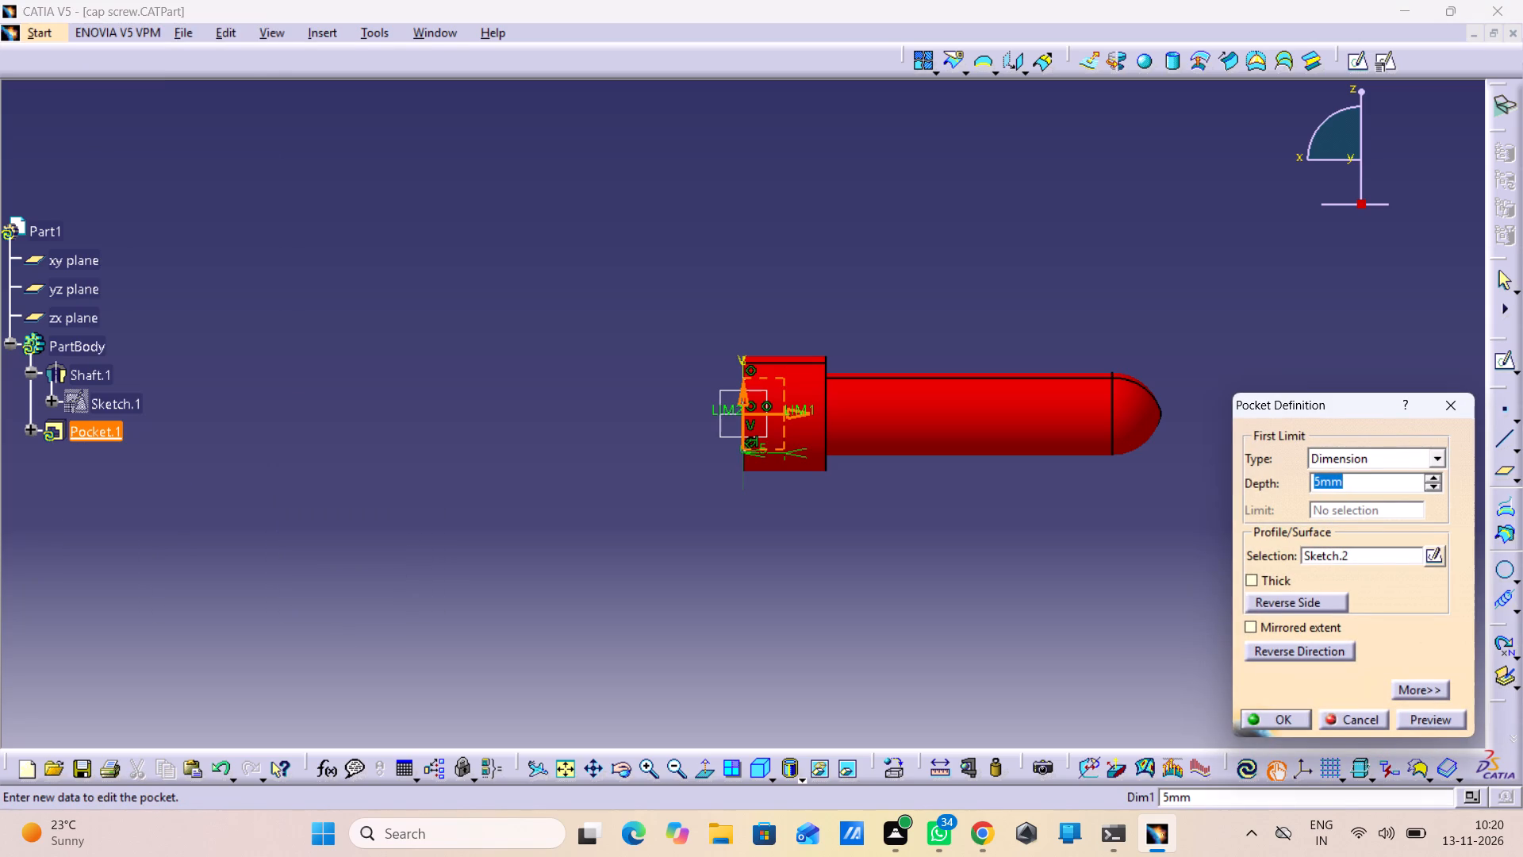
pyautogui.click(1443, 718)
pyautogui.click(1287, 720)
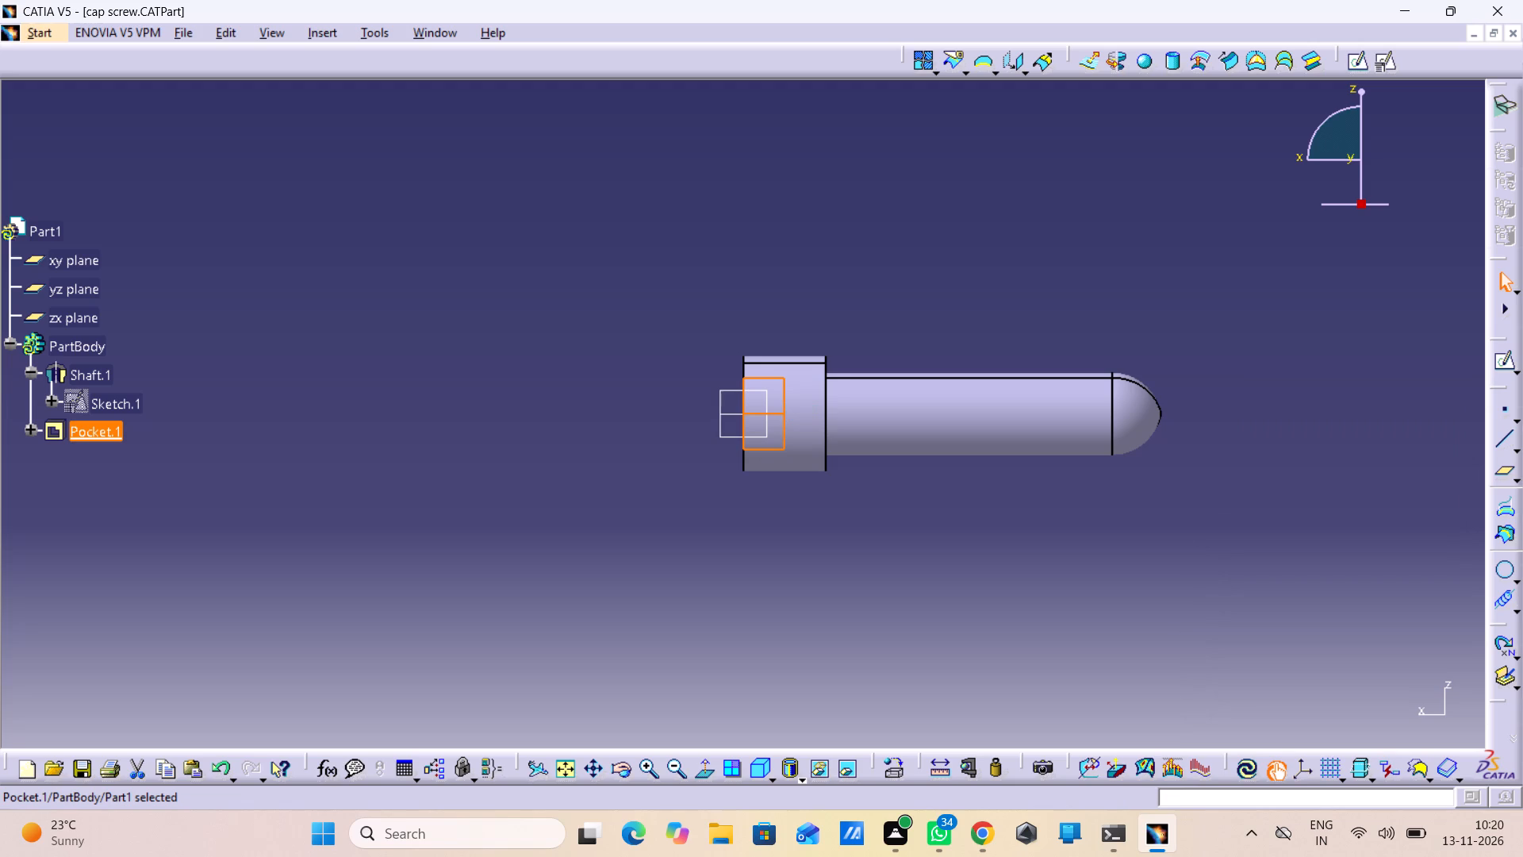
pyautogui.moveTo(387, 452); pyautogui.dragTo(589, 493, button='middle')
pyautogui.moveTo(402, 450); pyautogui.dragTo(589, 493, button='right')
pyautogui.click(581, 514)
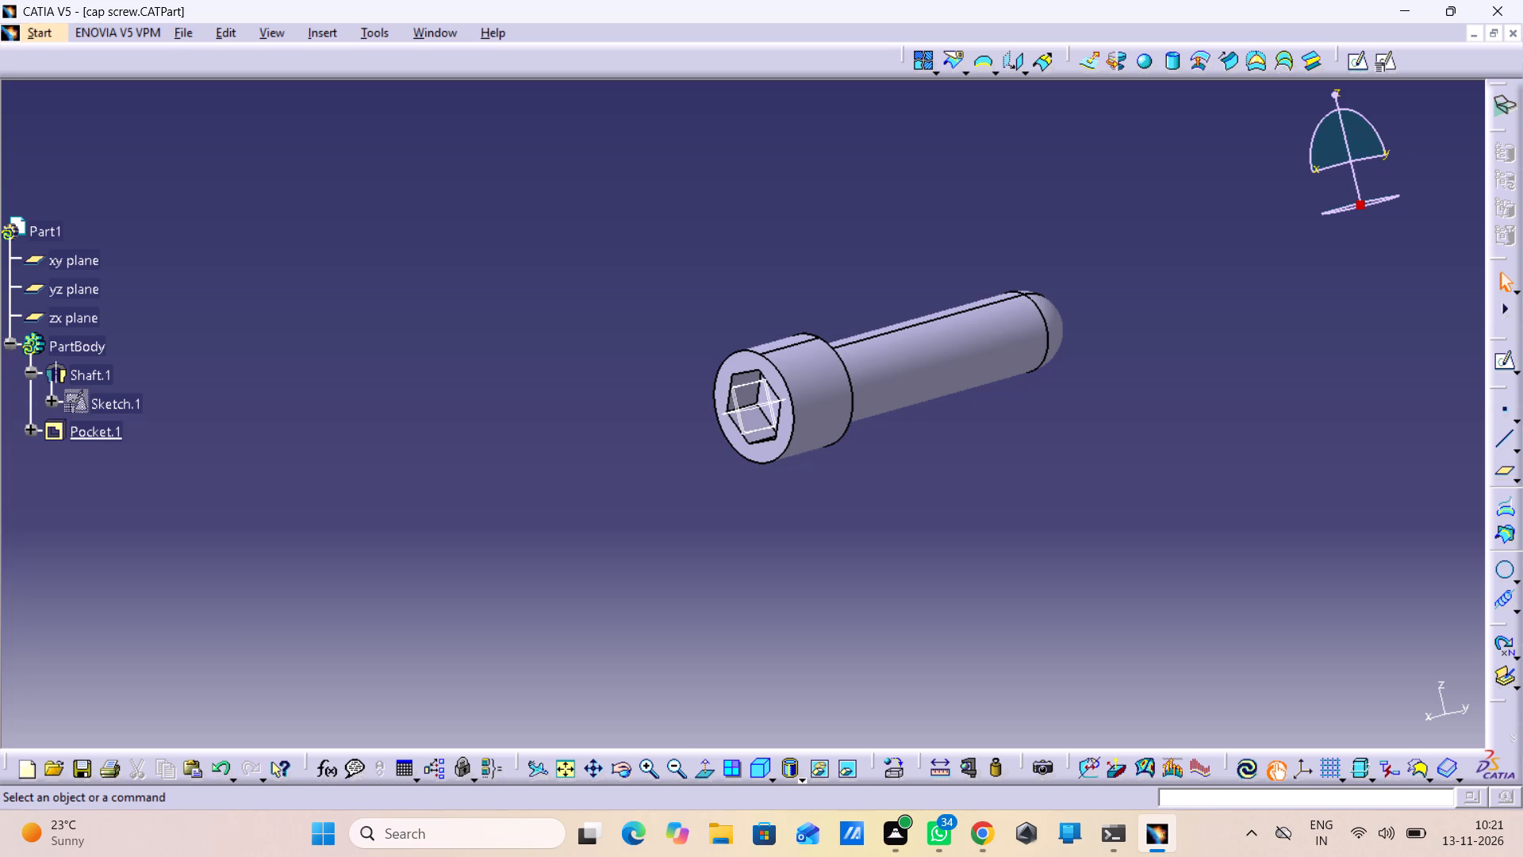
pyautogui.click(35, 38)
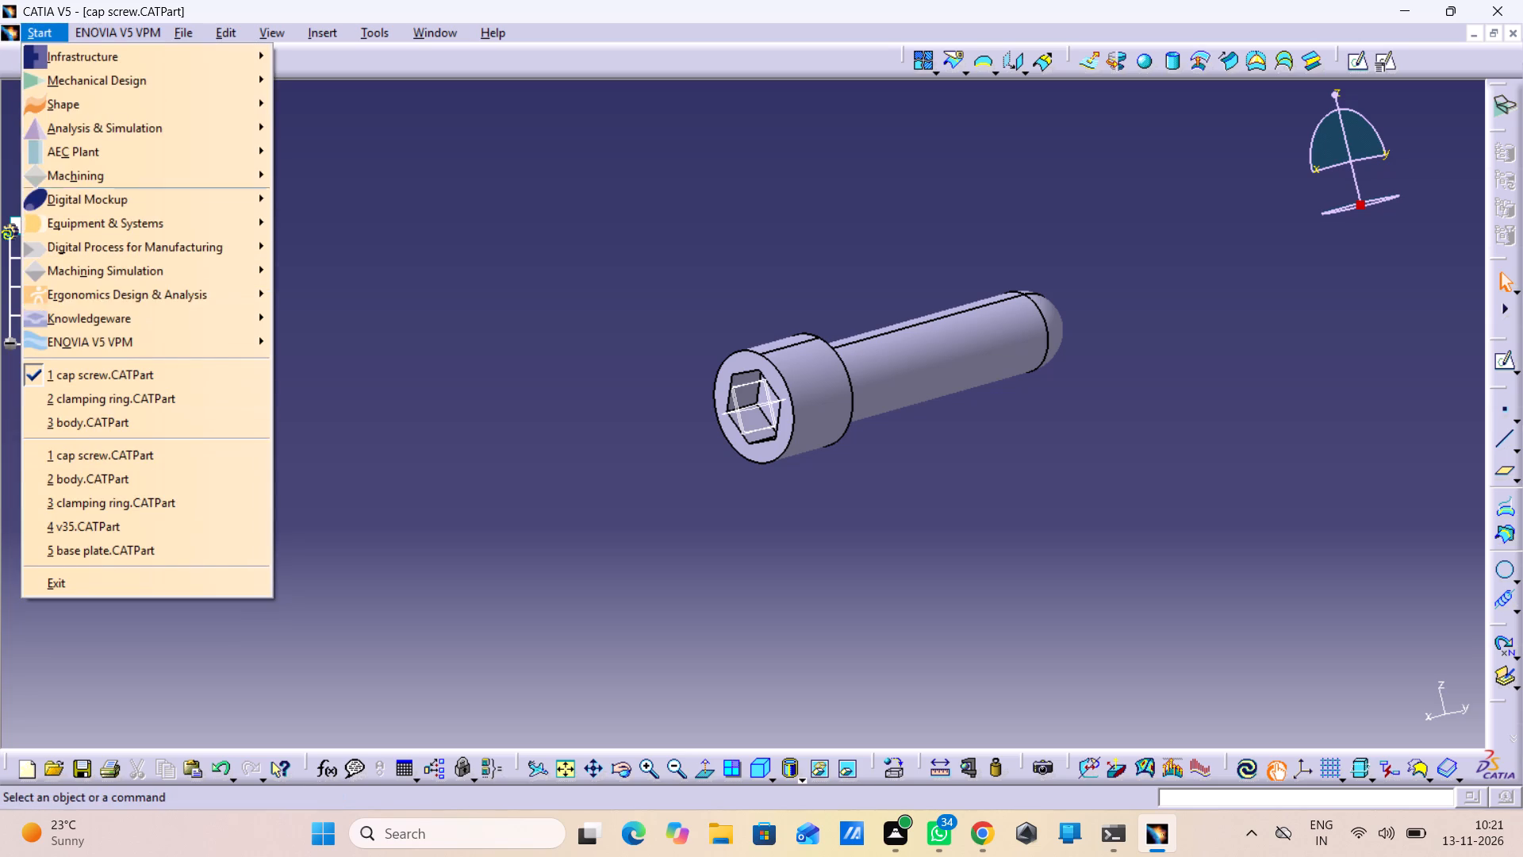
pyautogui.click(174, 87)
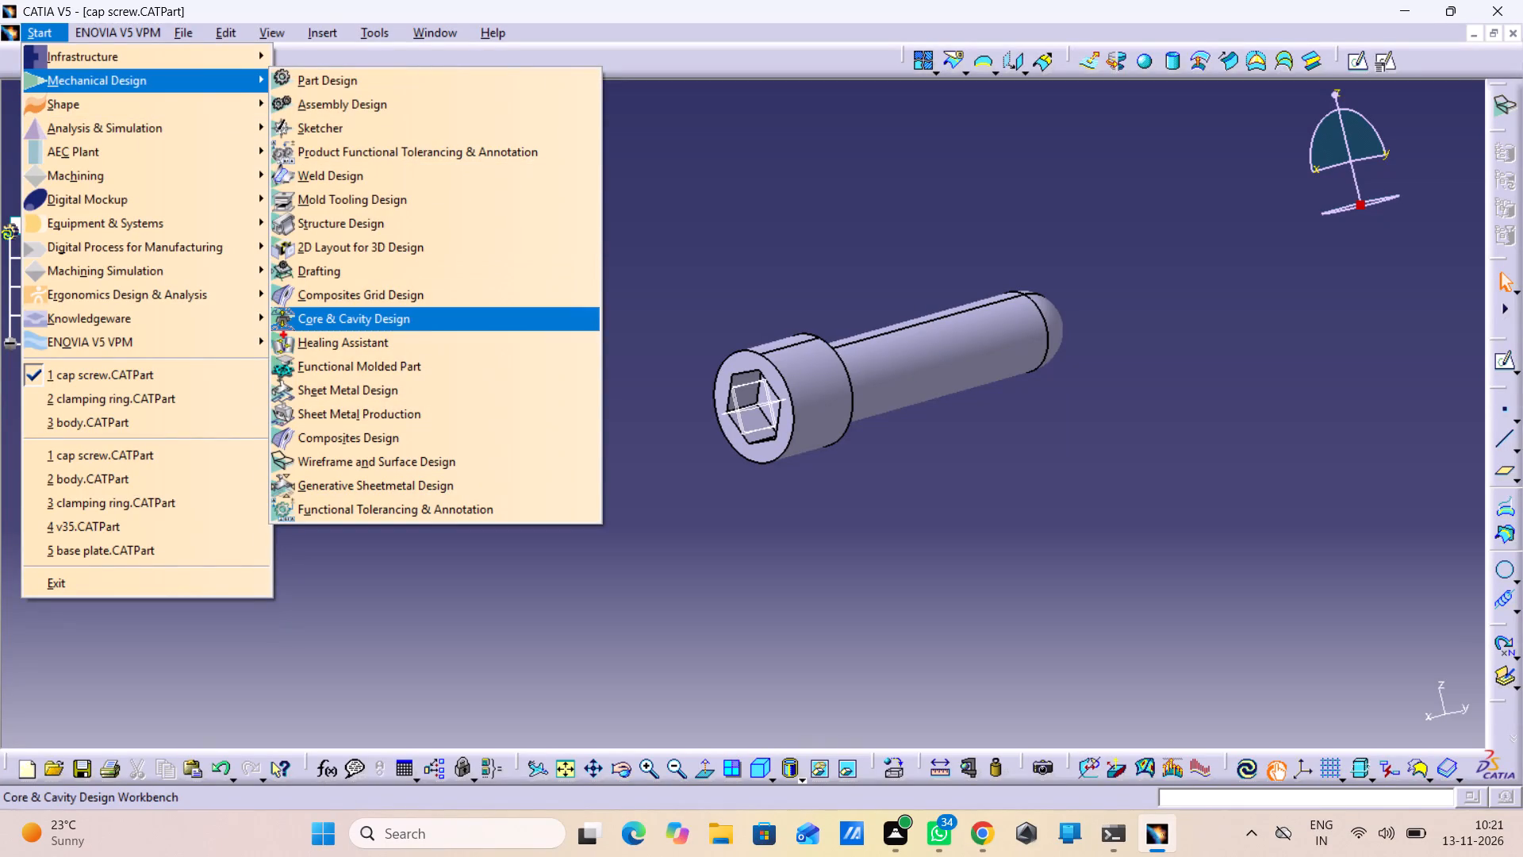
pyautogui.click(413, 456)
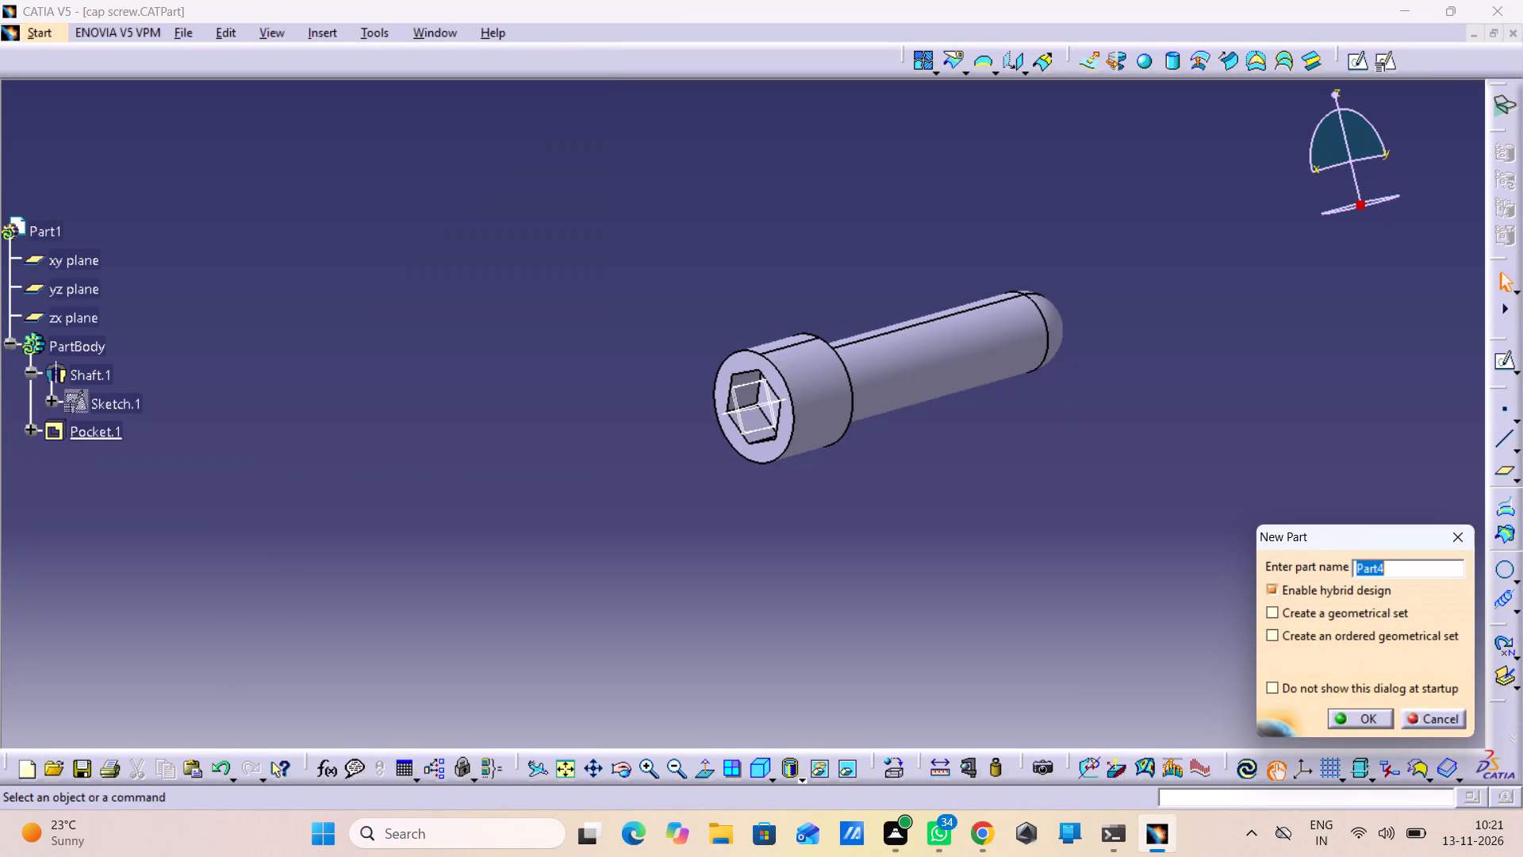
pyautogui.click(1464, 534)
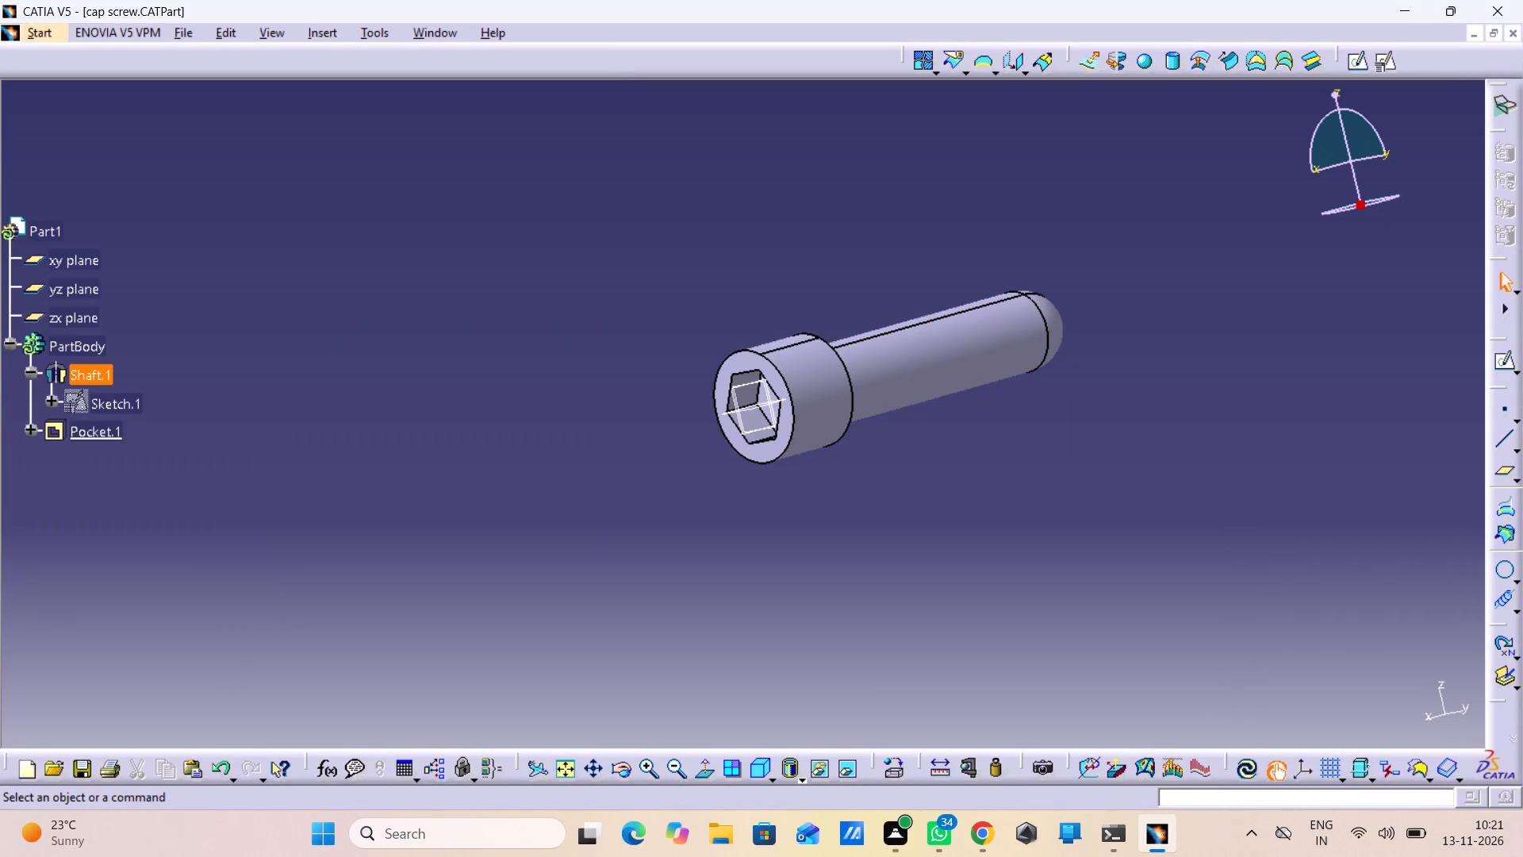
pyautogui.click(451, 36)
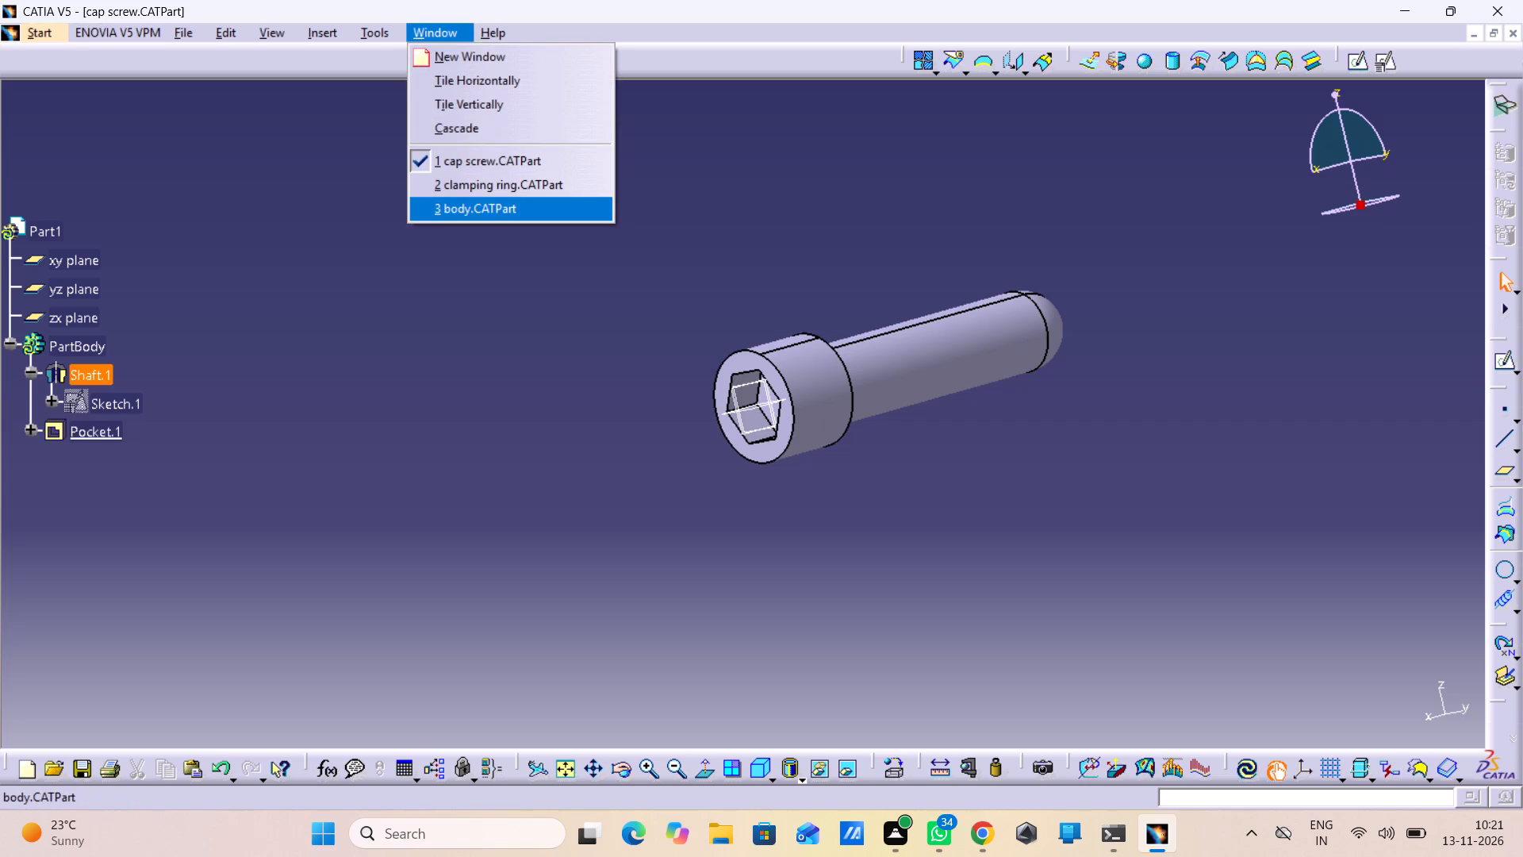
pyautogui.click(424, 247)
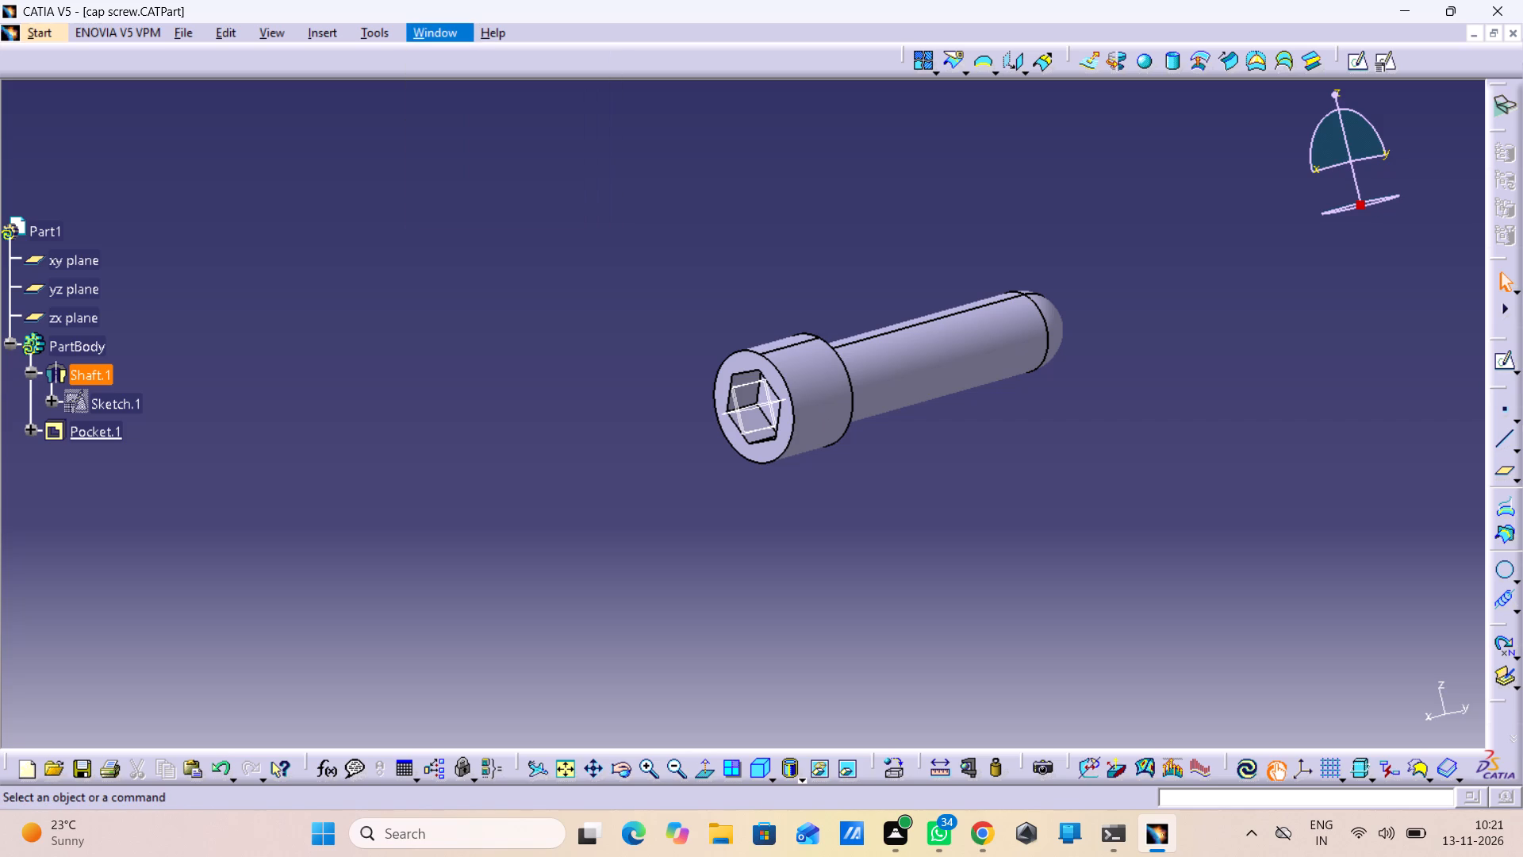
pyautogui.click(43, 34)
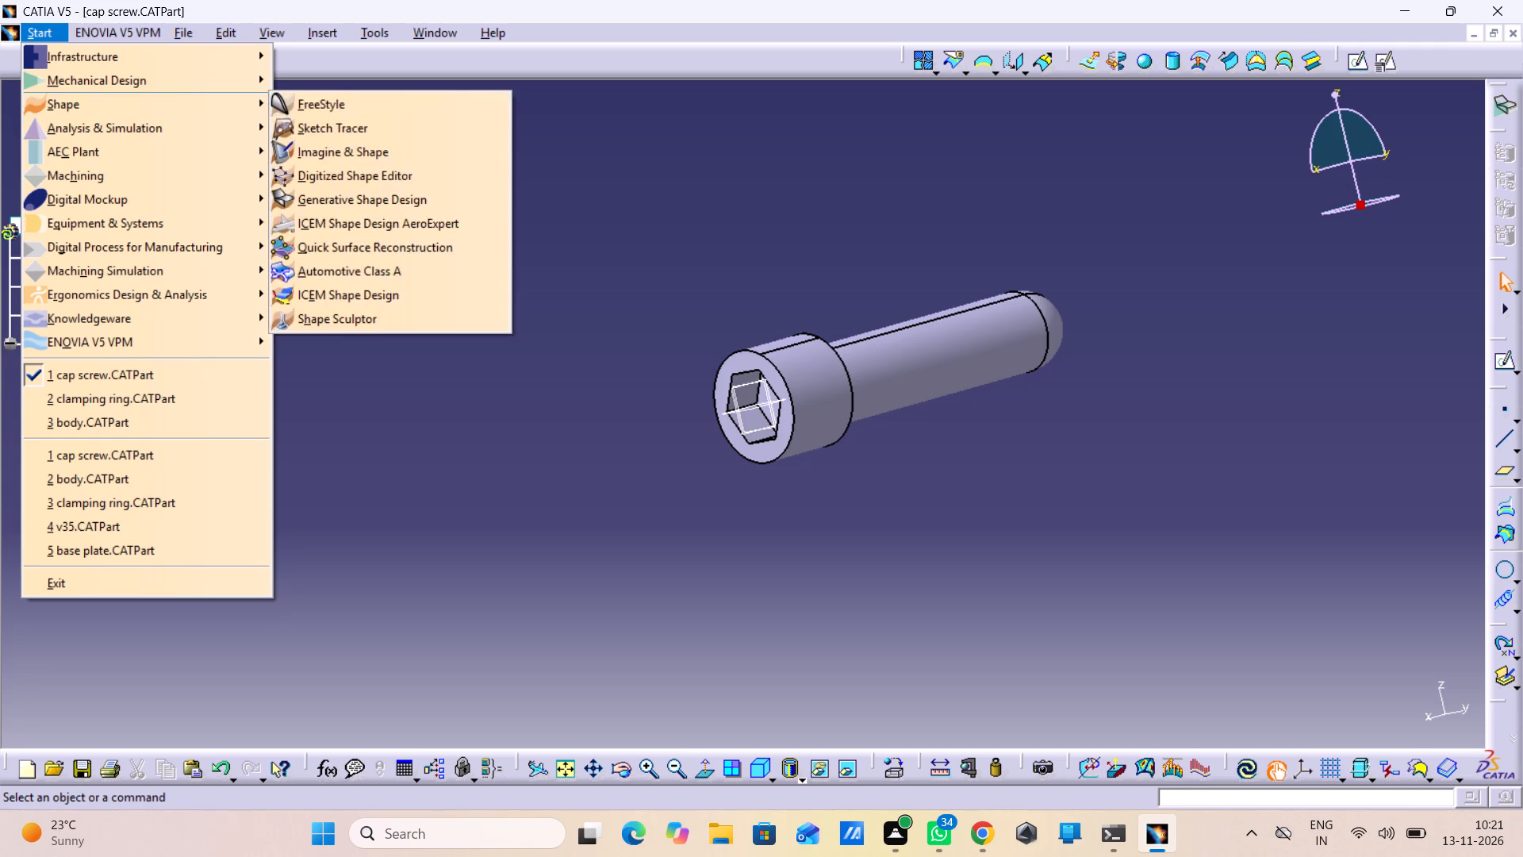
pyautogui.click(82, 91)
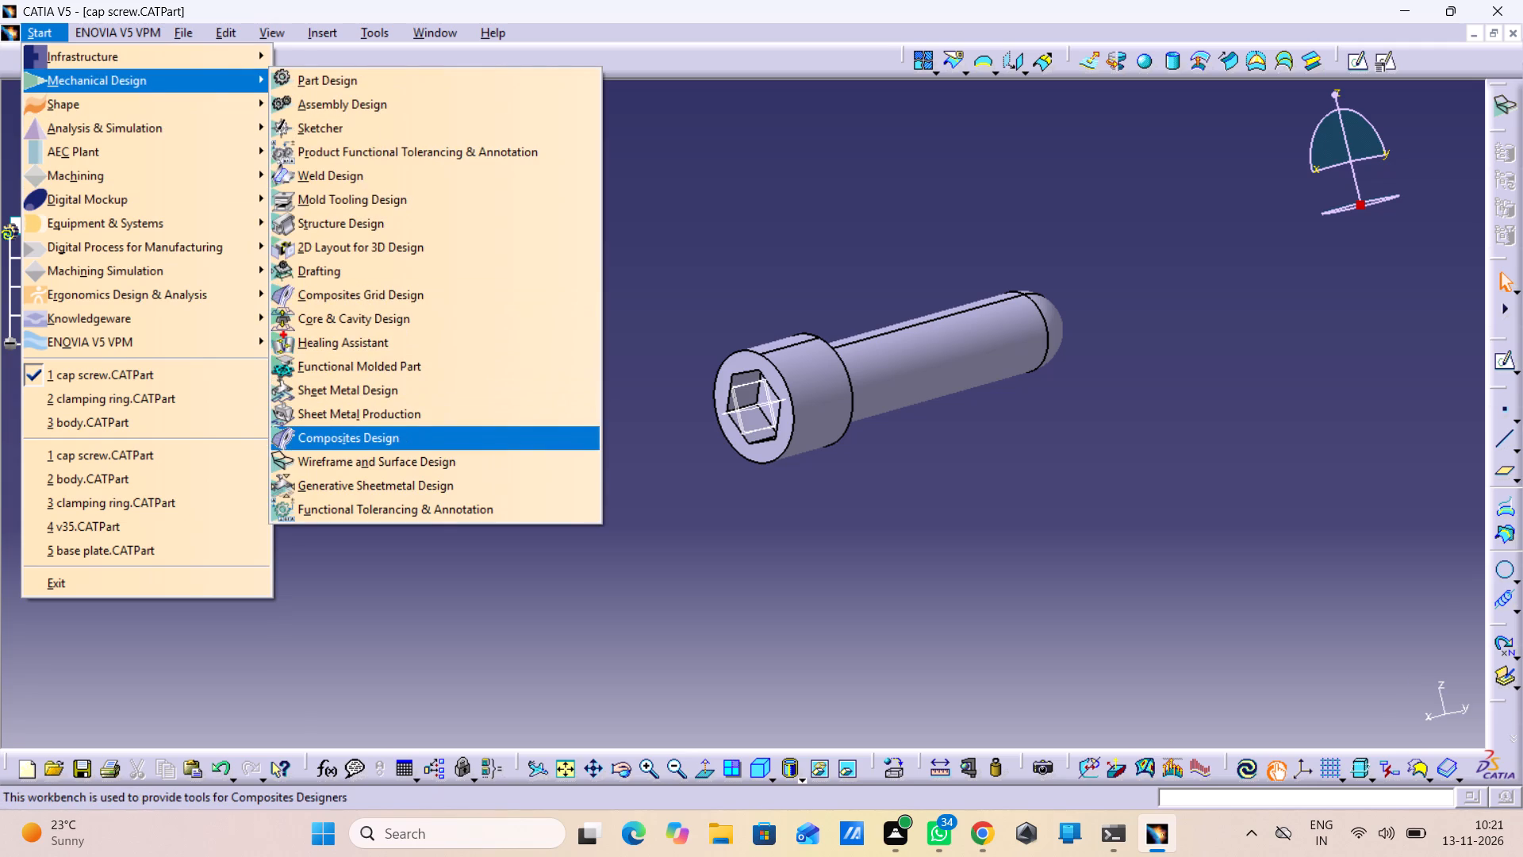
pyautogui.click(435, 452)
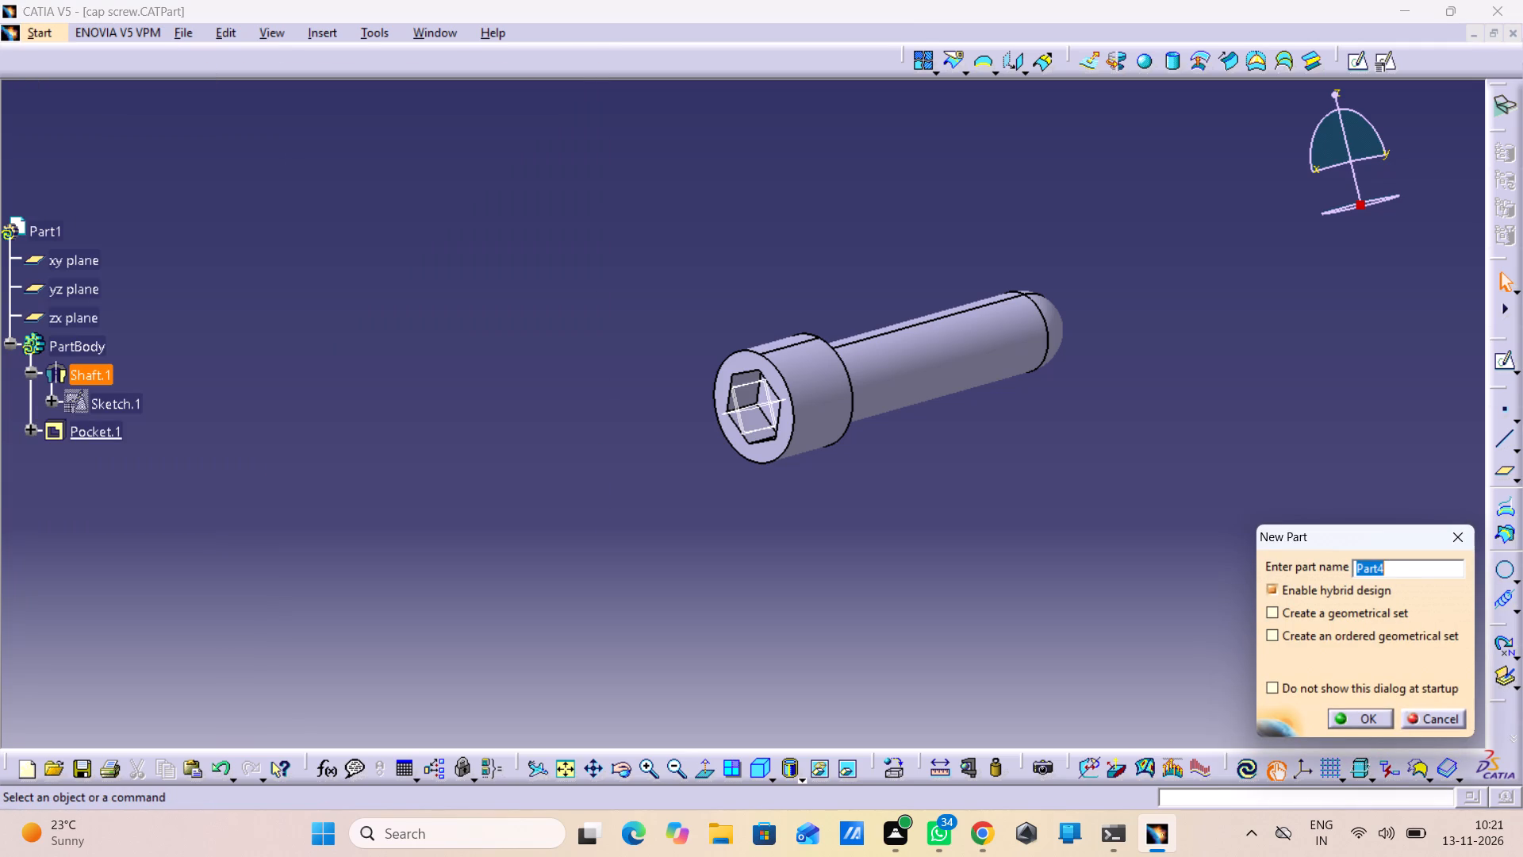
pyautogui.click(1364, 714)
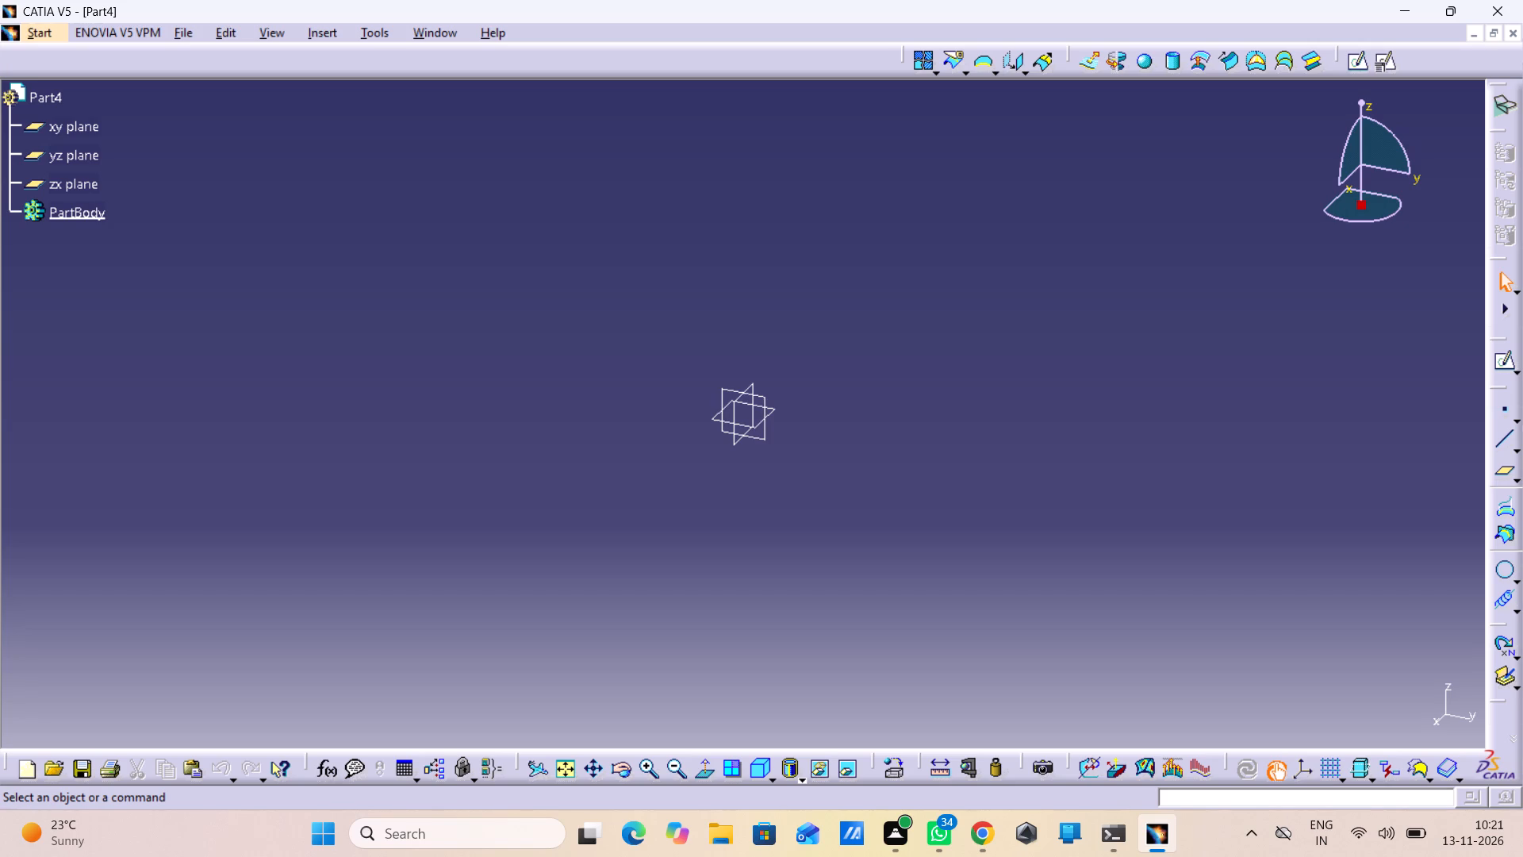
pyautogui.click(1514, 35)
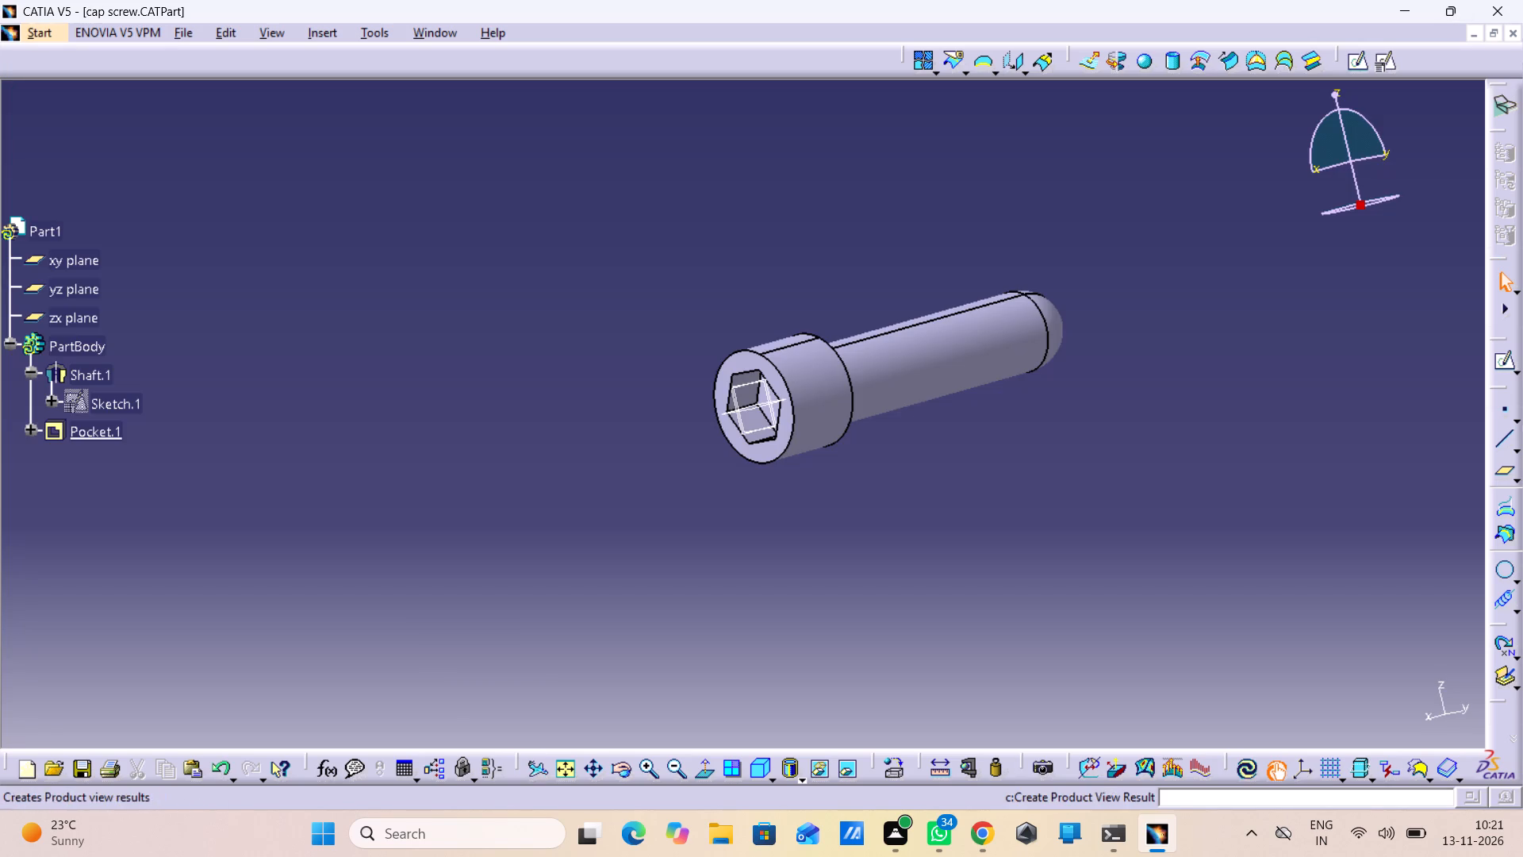
# Save the cap screw part.
pyautogui.hotkey('ctrl', 's')
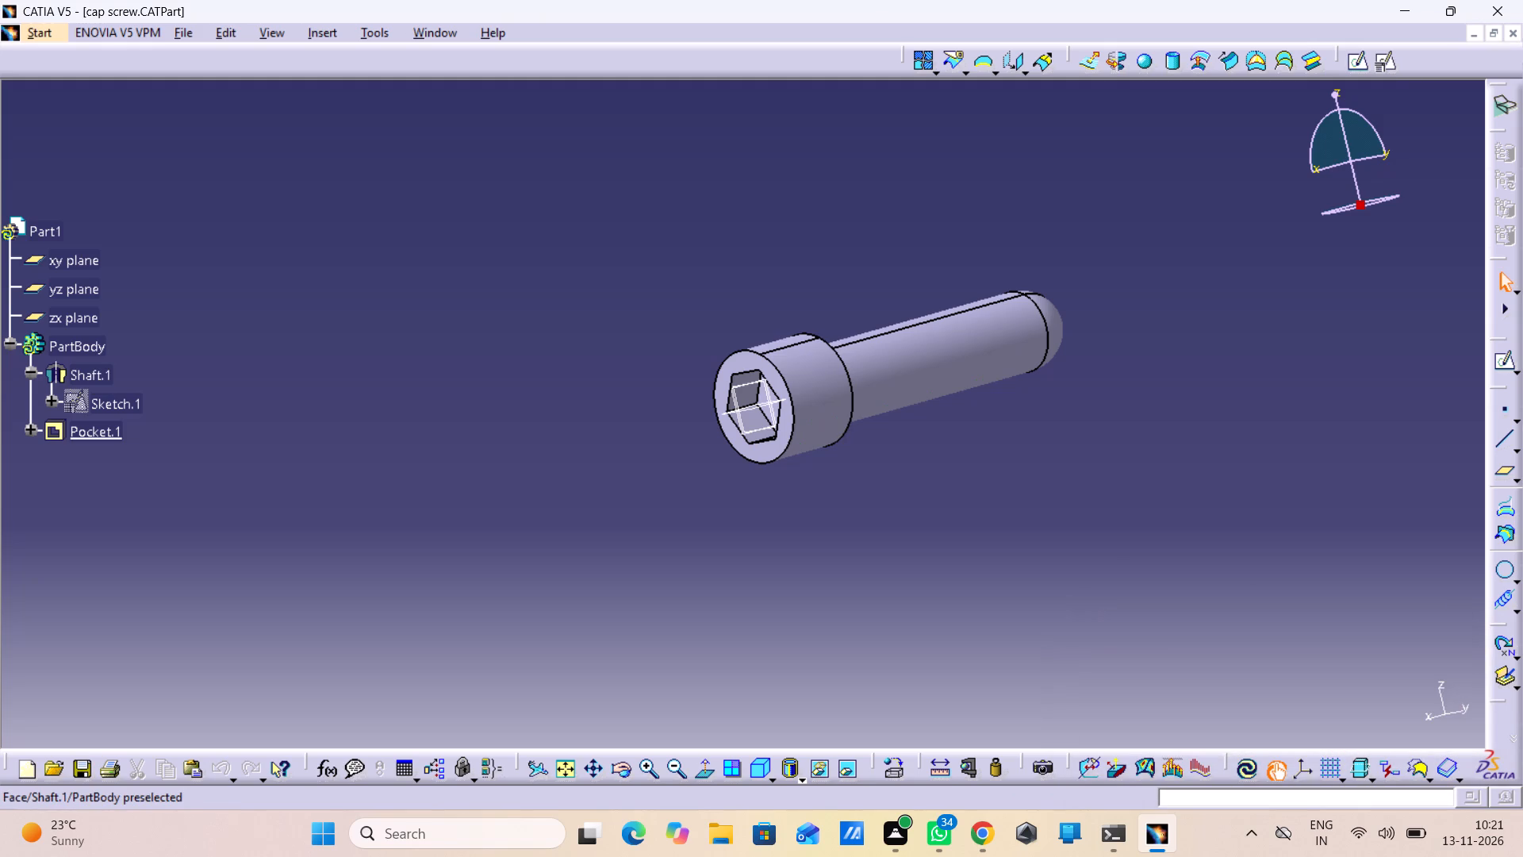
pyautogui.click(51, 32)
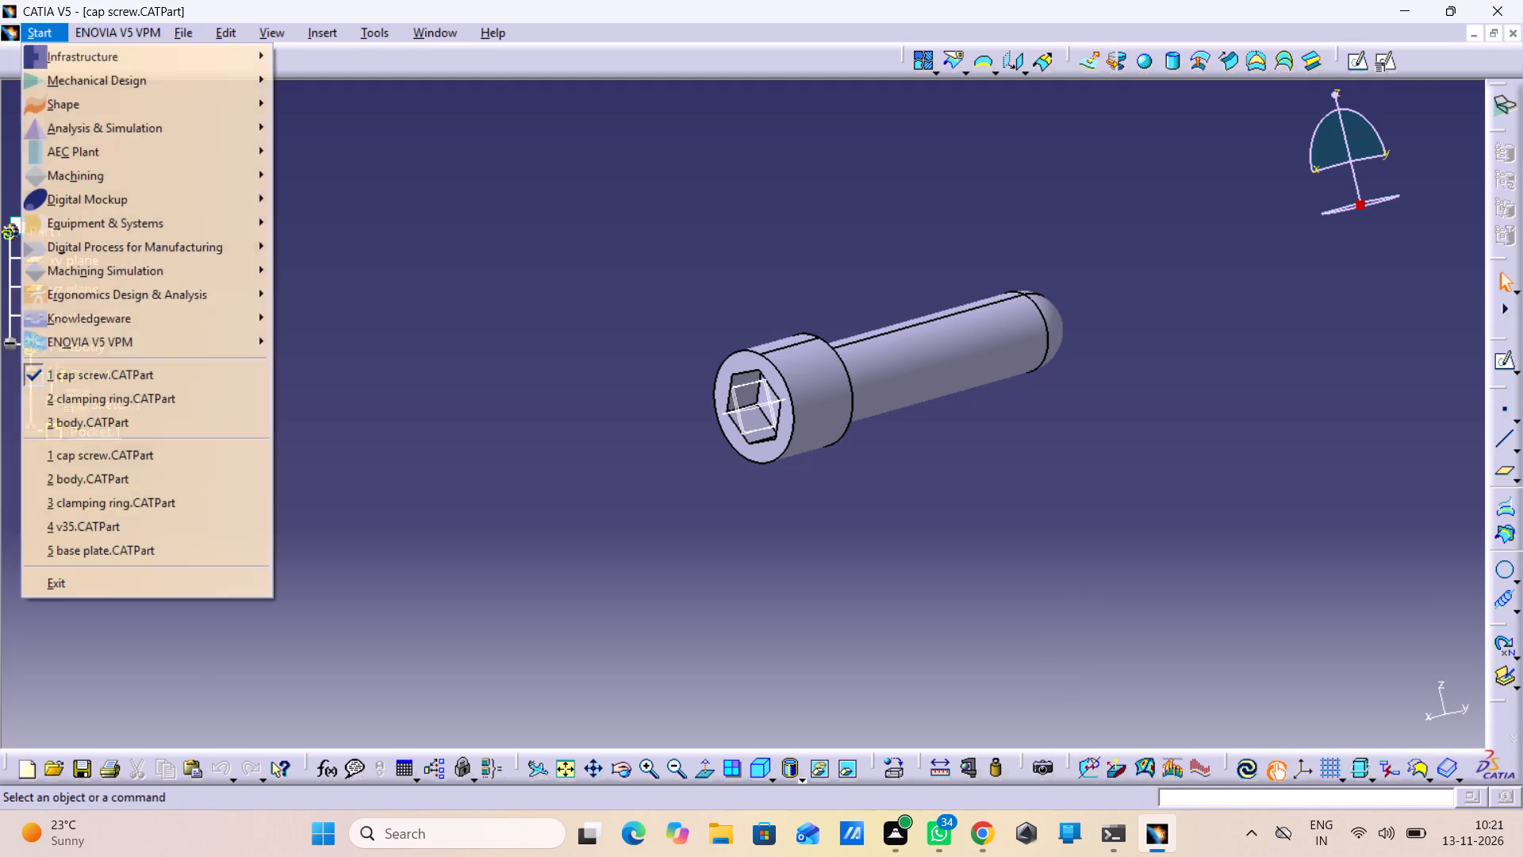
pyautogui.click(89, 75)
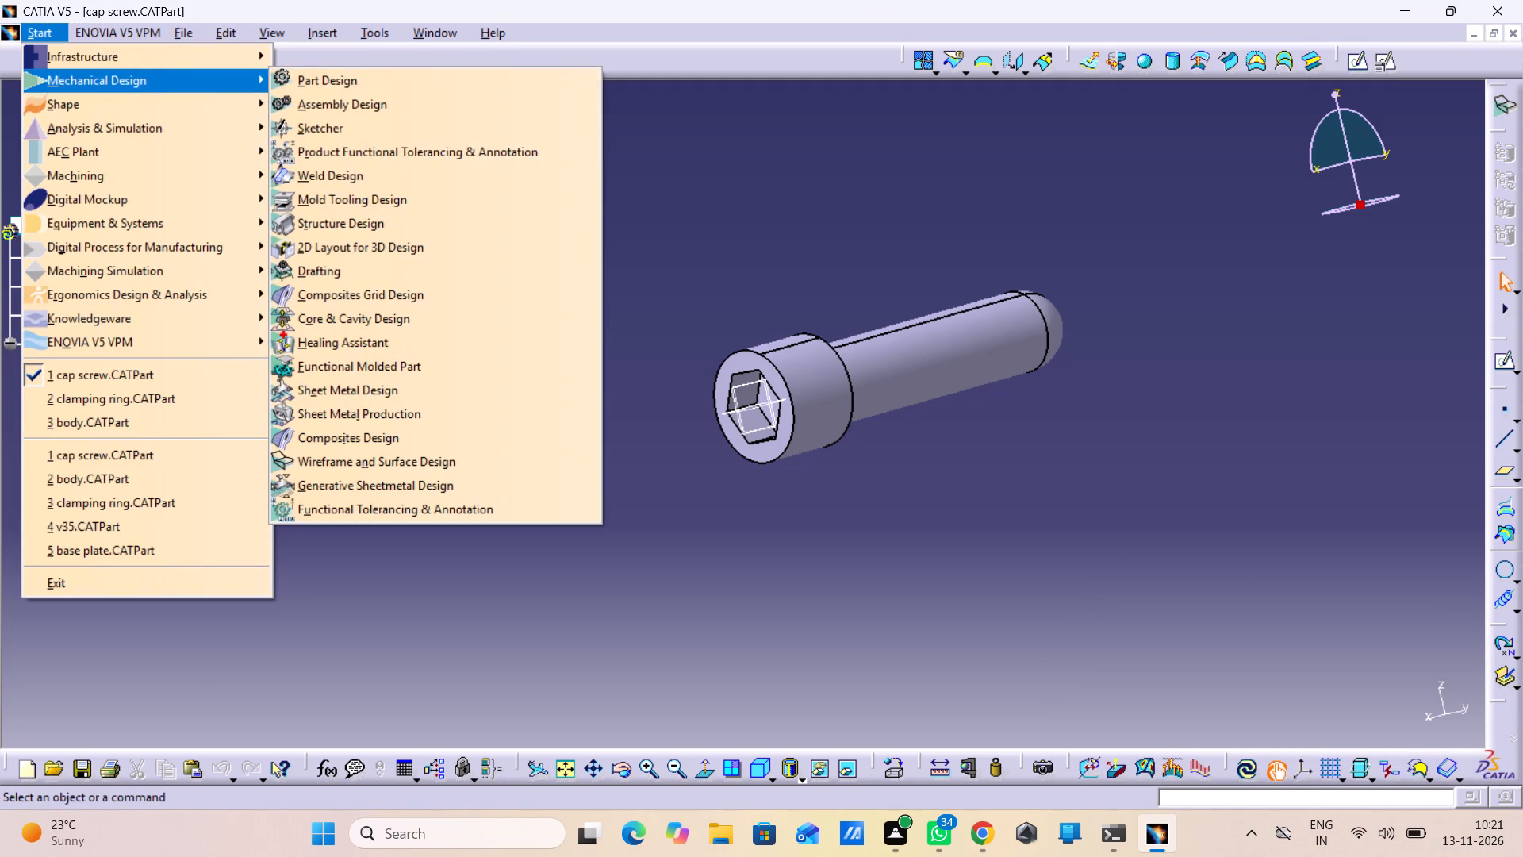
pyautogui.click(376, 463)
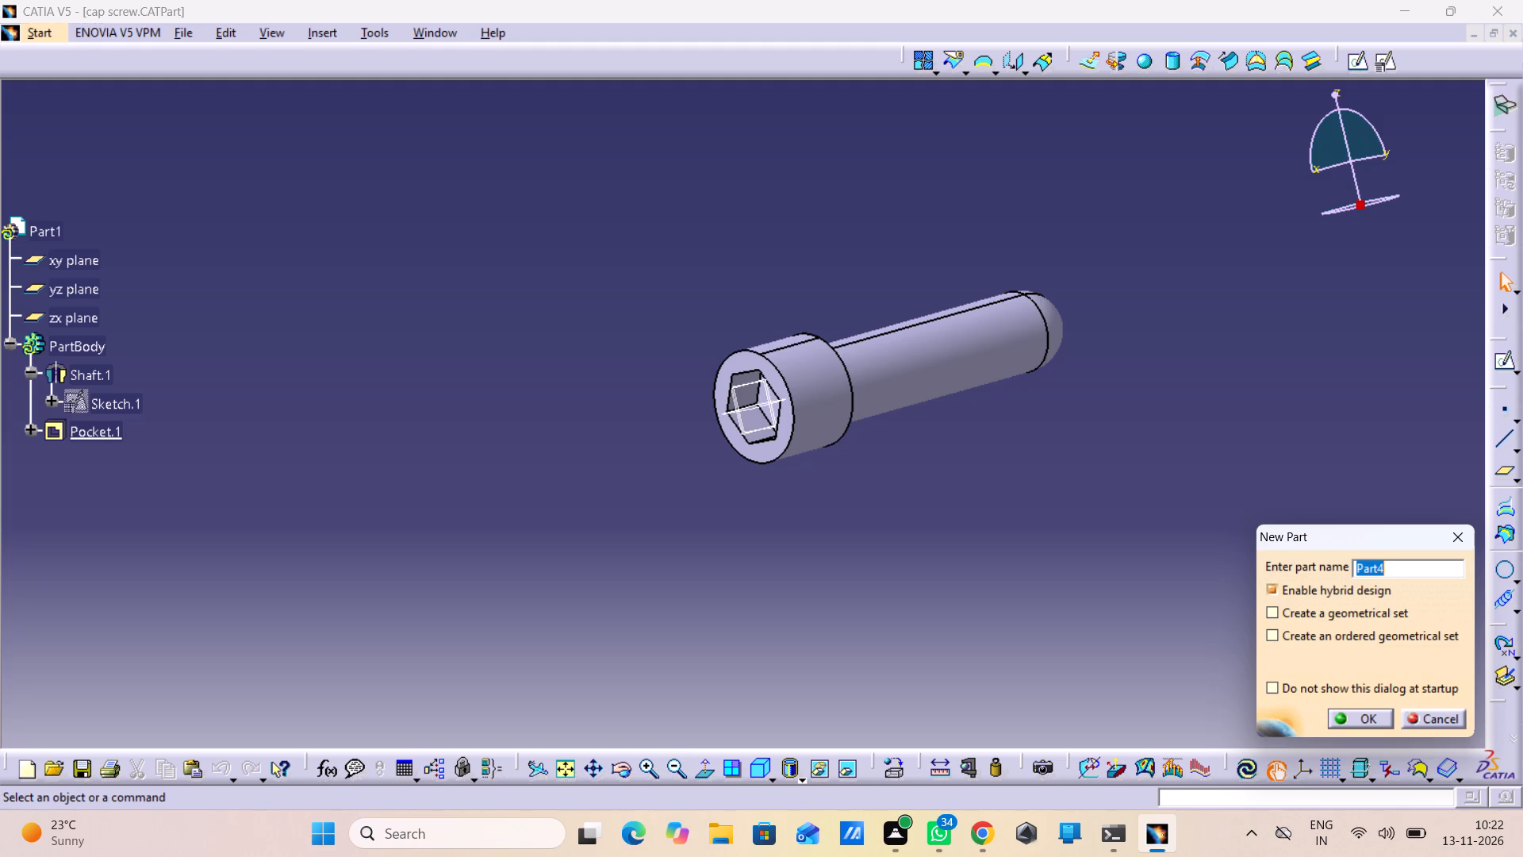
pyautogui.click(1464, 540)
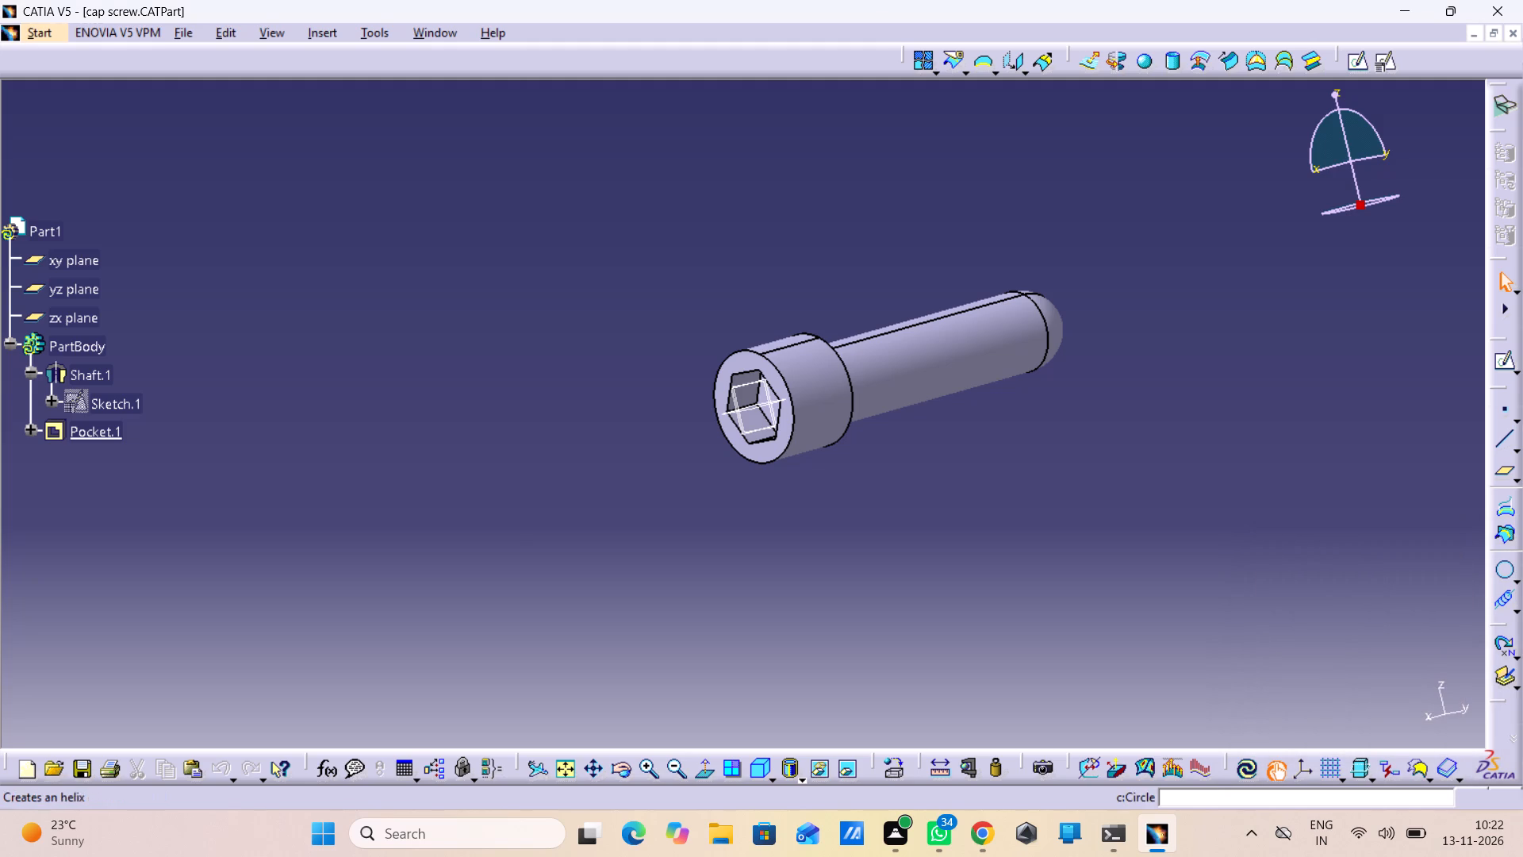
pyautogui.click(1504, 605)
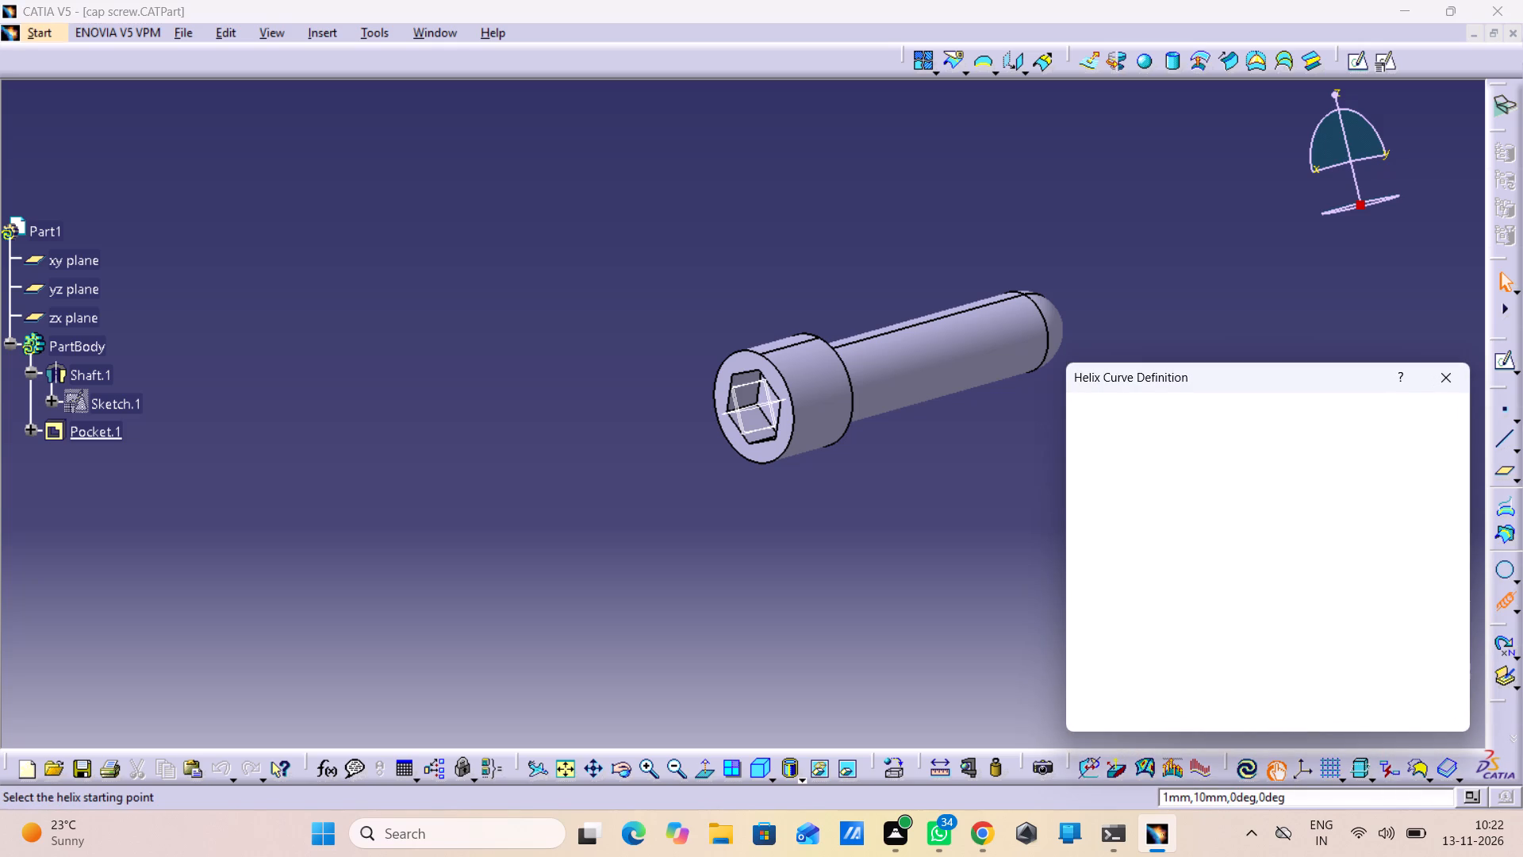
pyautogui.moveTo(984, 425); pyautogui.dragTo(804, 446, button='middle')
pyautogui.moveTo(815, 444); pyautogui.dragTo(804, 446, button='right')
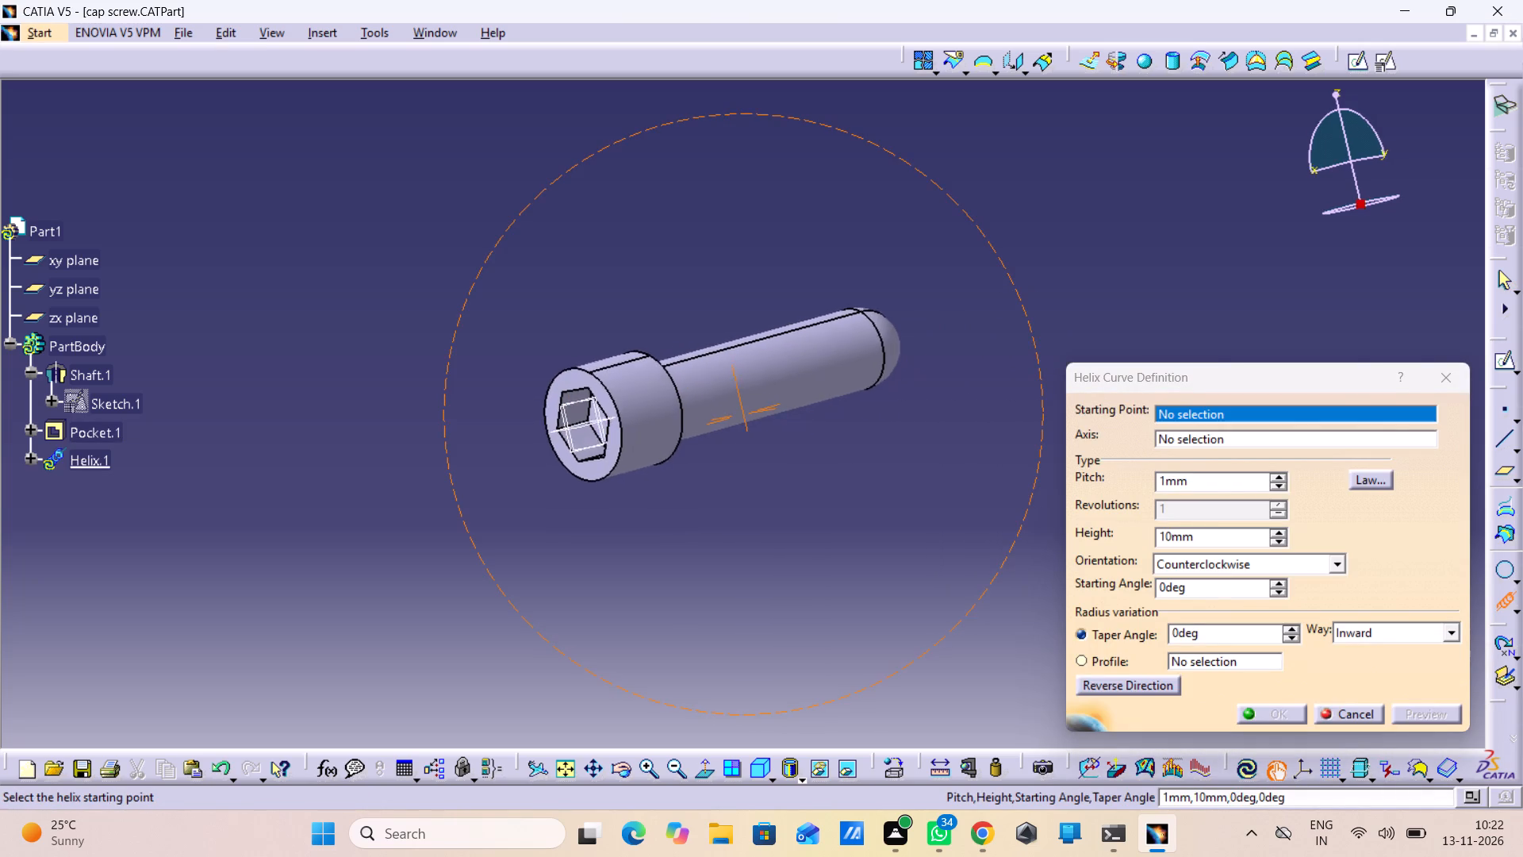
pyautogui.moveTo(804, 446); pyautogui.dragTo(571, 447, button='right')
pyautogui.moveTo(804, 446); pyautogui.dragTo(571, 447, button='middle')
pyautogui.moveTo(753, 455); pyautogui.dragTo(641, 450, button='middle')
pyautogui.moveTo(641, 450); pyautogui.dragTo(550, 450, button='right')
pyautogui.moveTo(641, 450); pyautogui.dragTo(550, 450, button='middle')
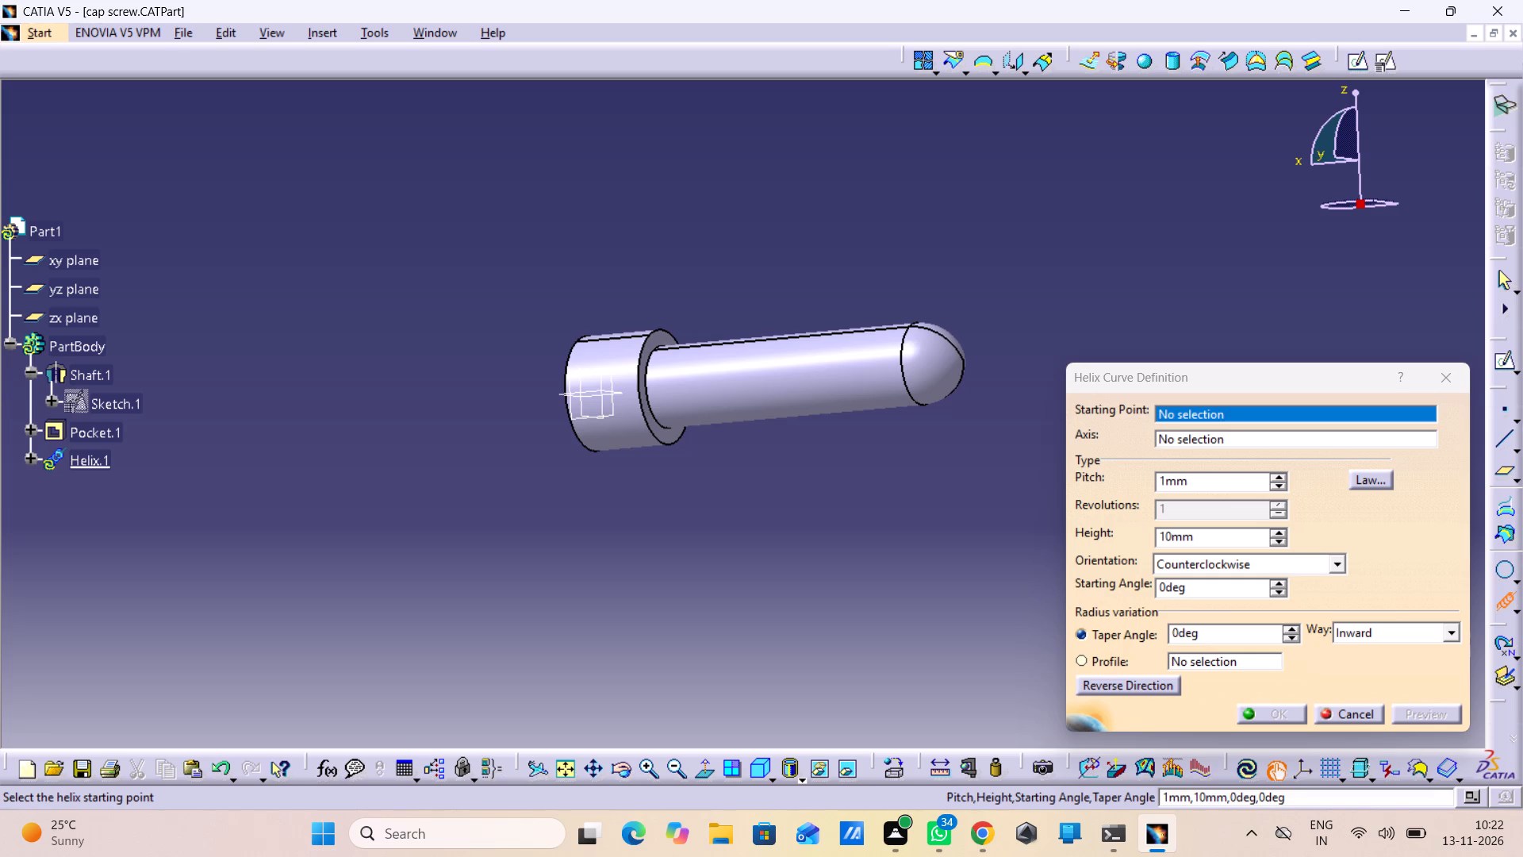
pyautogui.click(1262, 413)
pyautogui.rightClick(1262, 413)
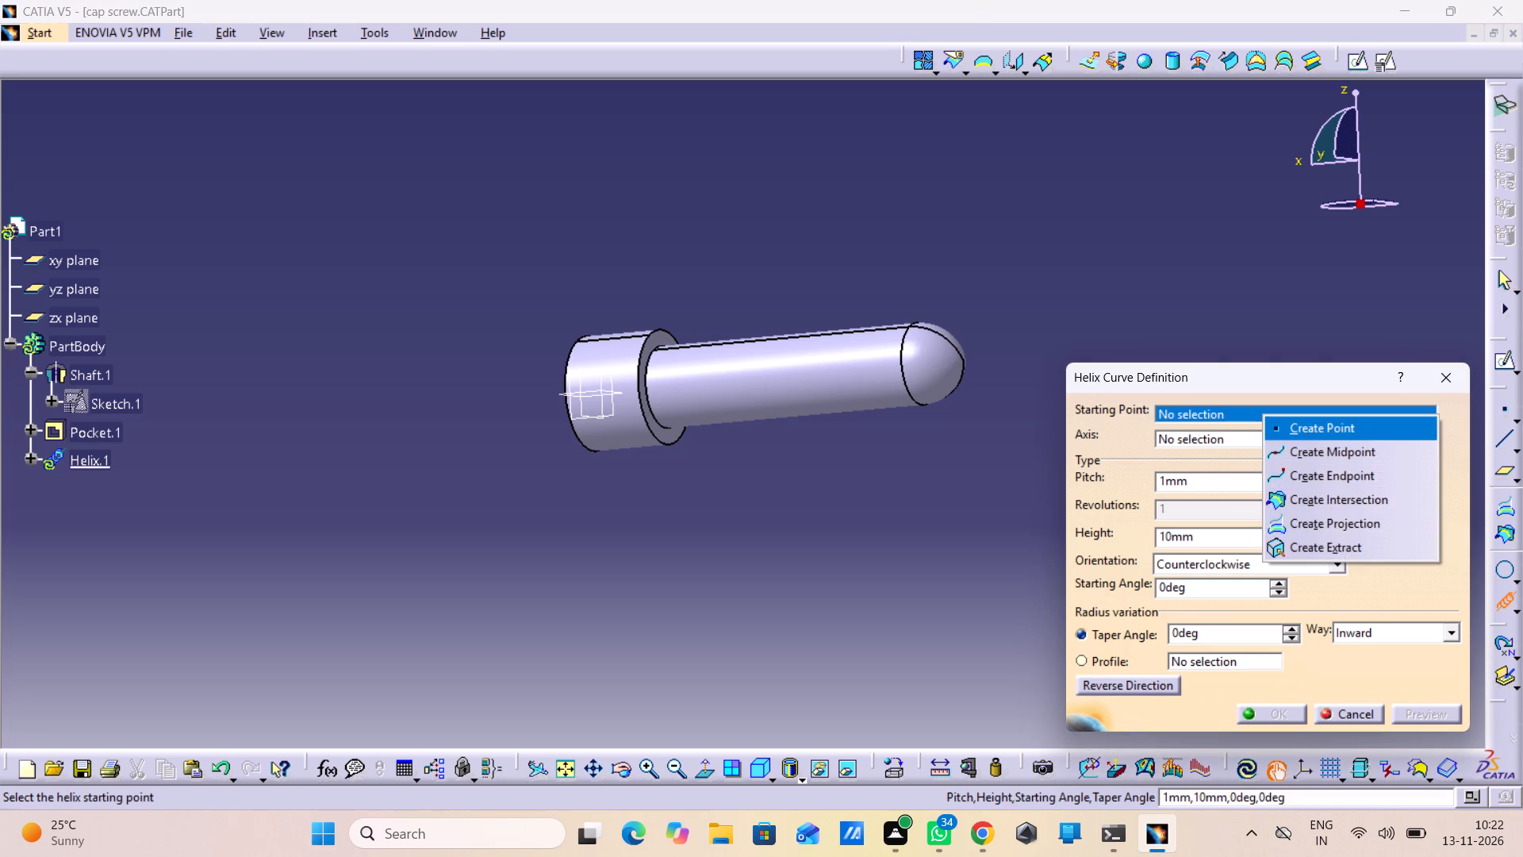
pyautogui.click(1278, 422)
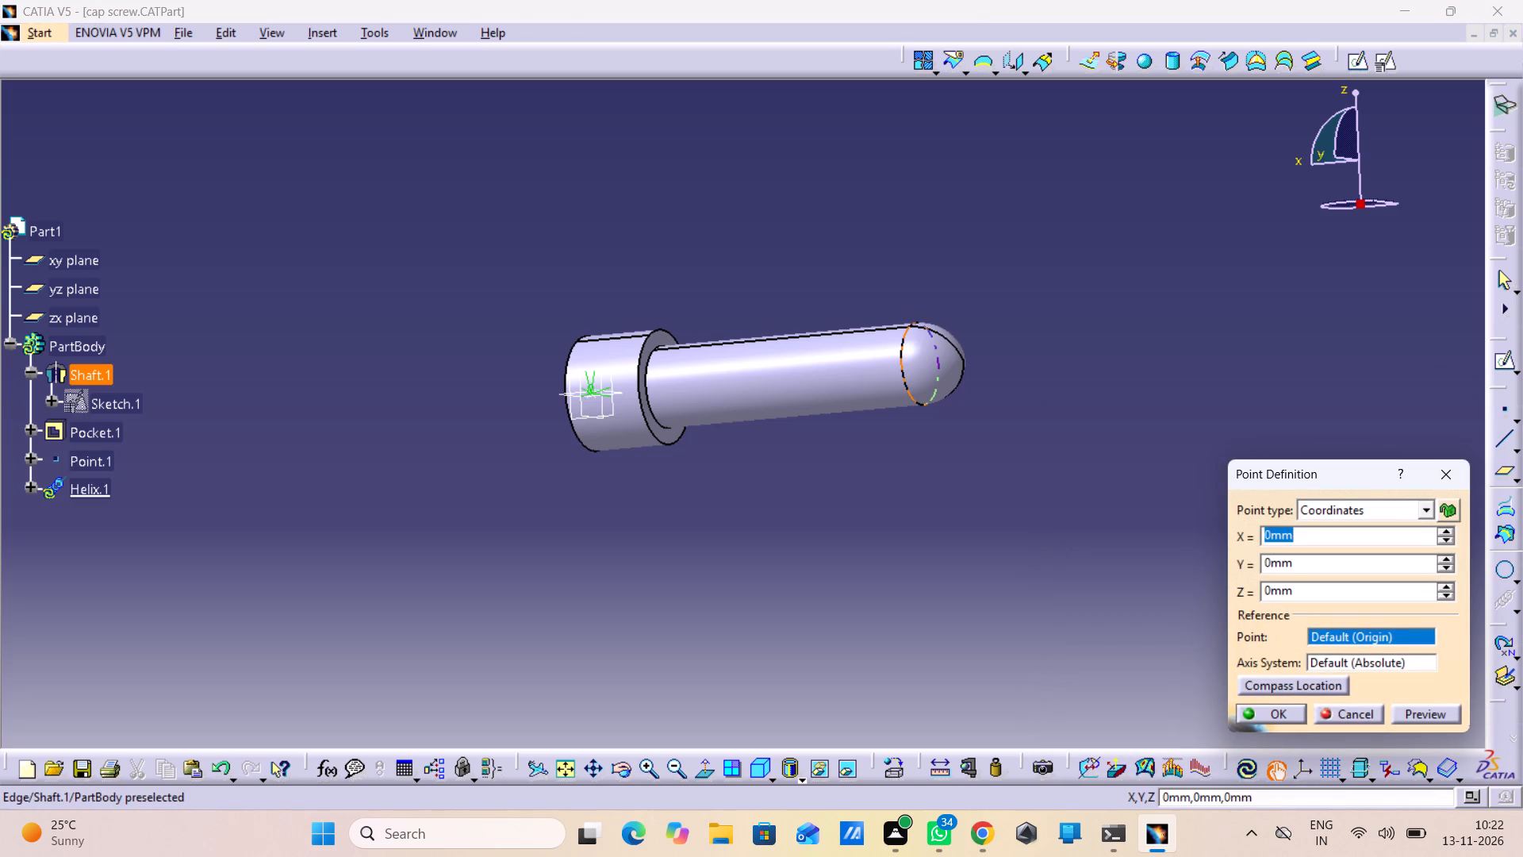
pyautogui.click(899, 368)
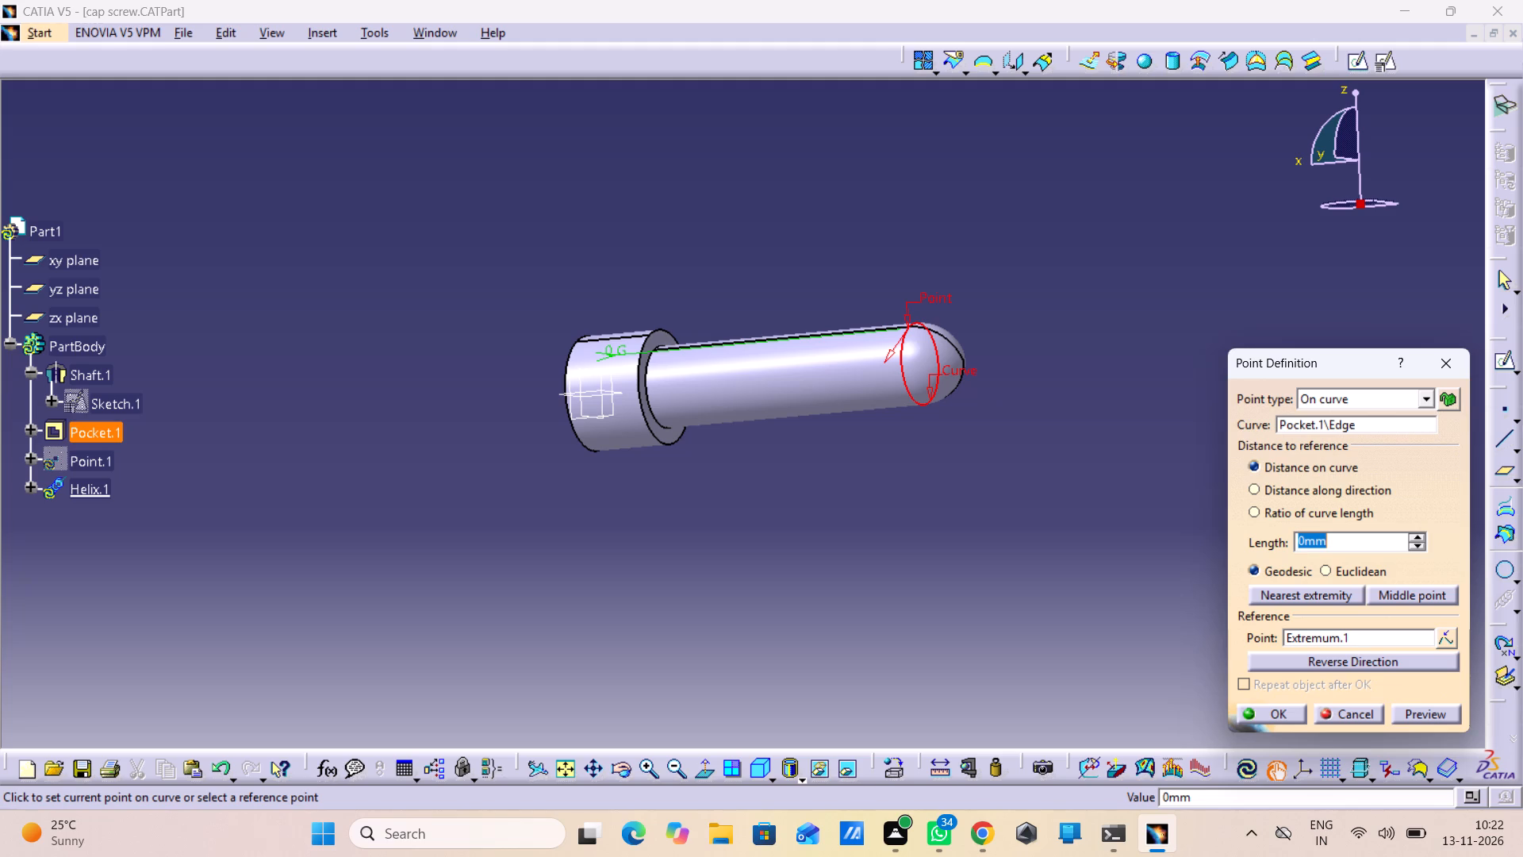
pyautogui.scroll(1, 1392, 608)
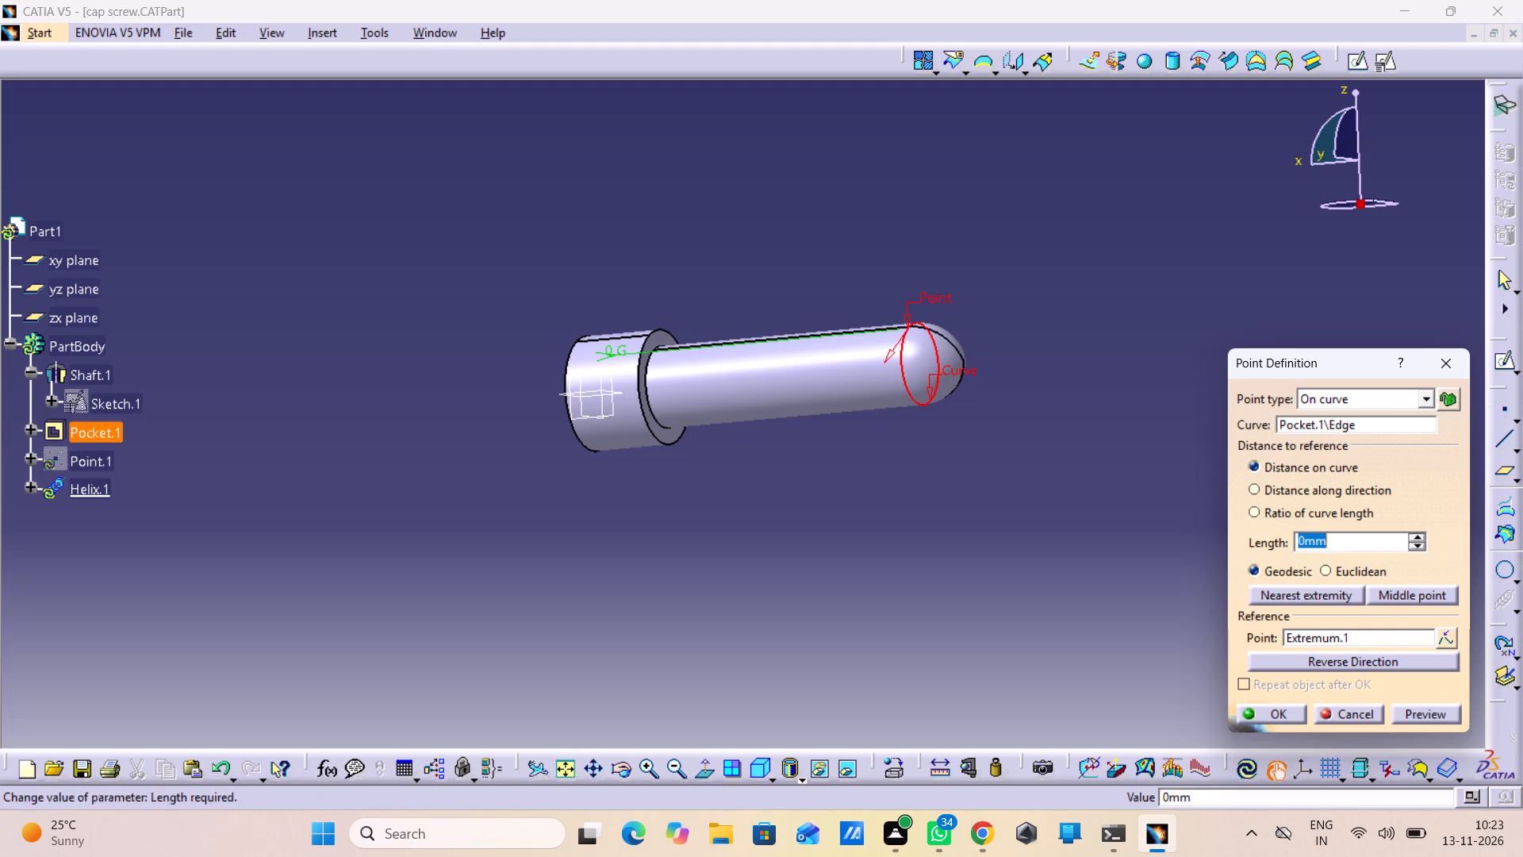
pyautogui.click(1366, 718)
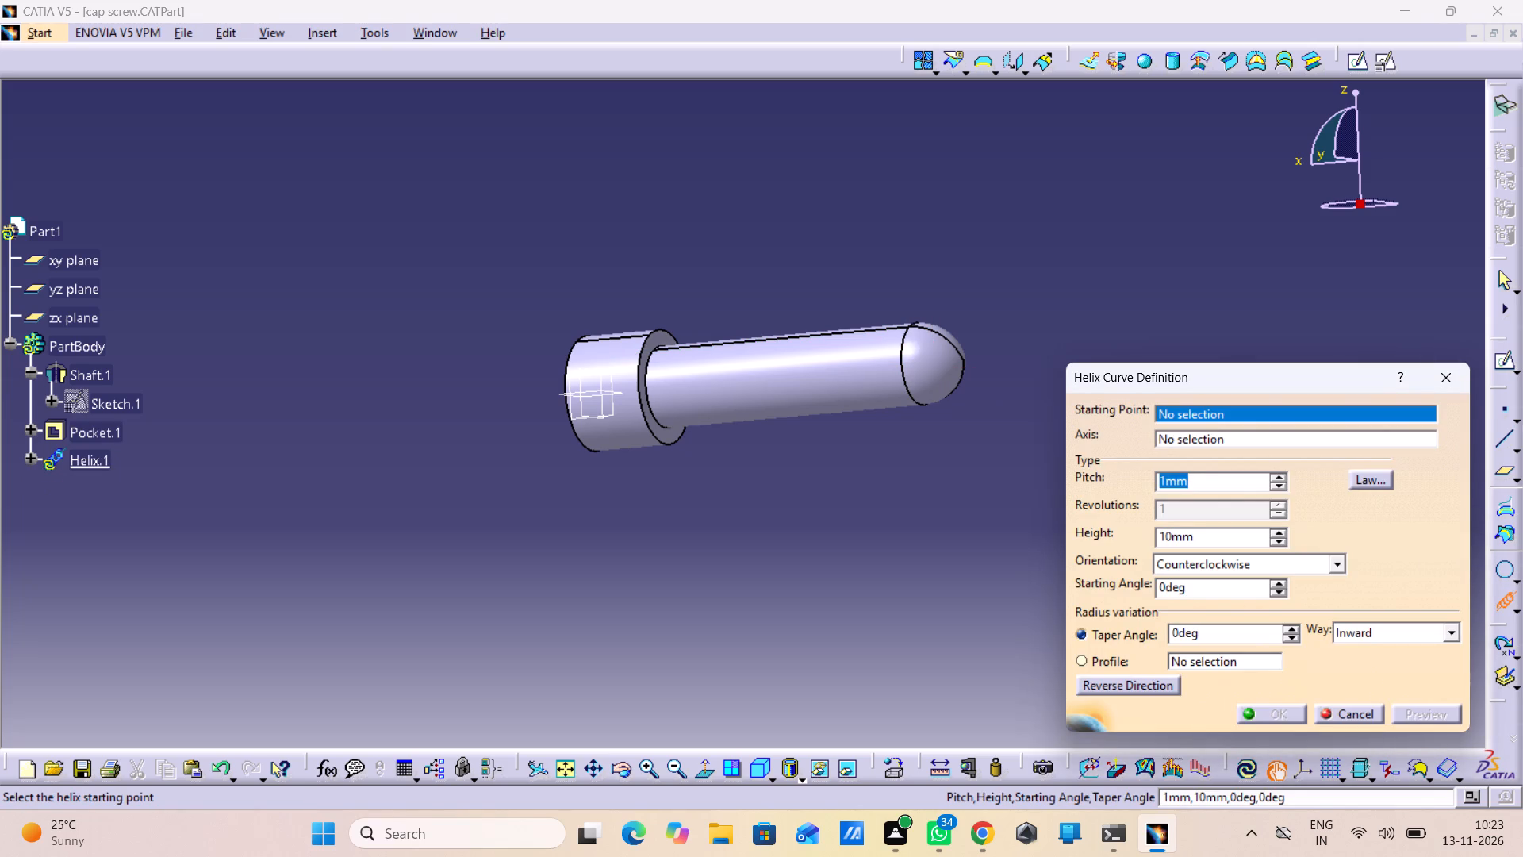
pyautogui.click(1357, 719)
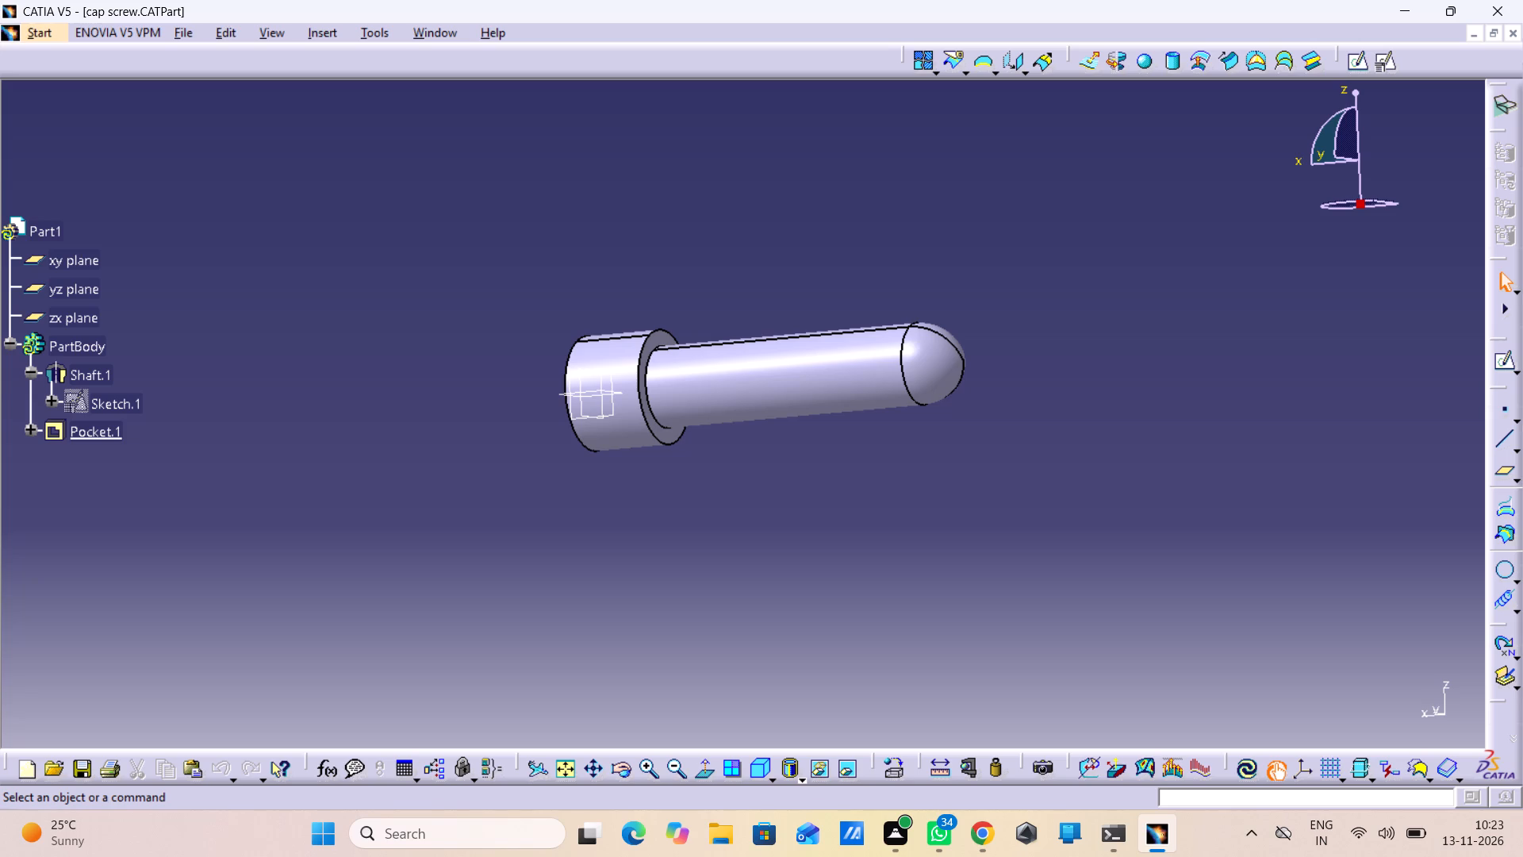
# Open the shaft's profile sketch, Sketch.1, and delete the radius dimension of the arc at the screw's tip.
pyautogui.click(71, 398)
pyautogui.doubleClick(71, 398)
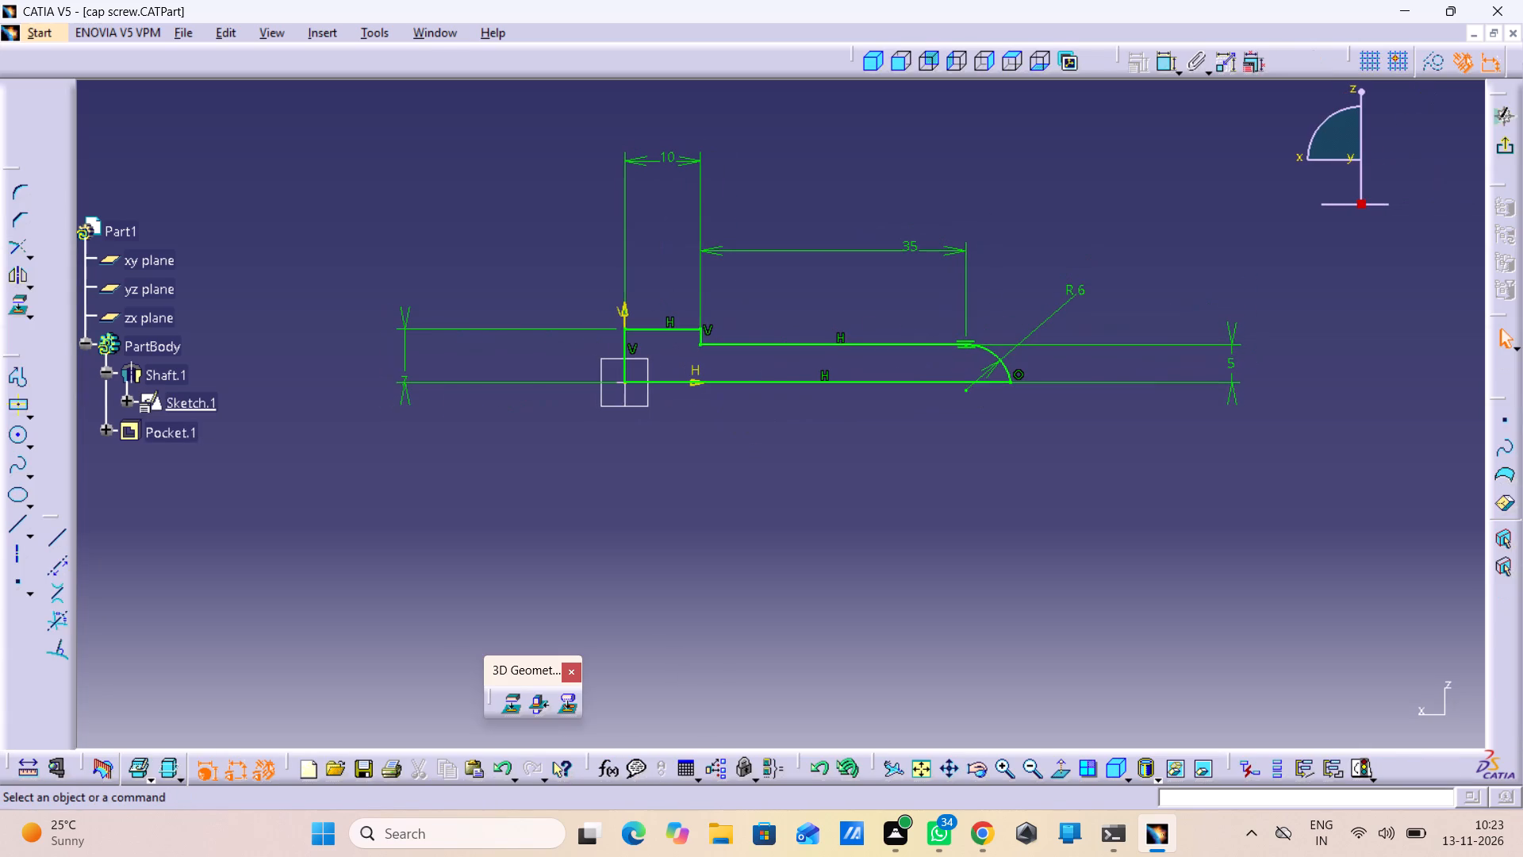
pyautogui.rightClick(1056, 305)
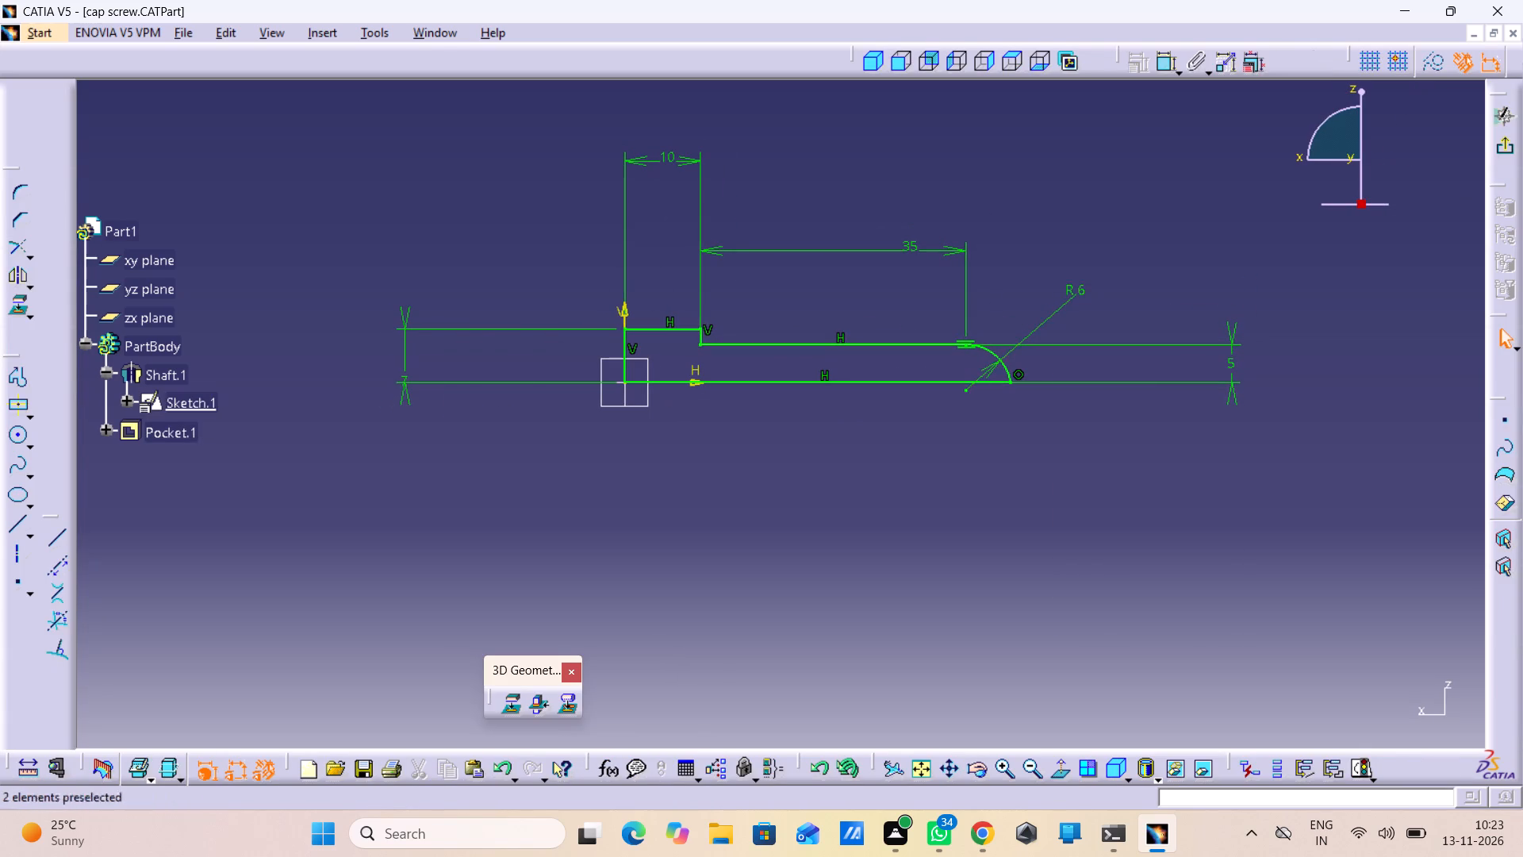
pyautogui.click(1118, 571)
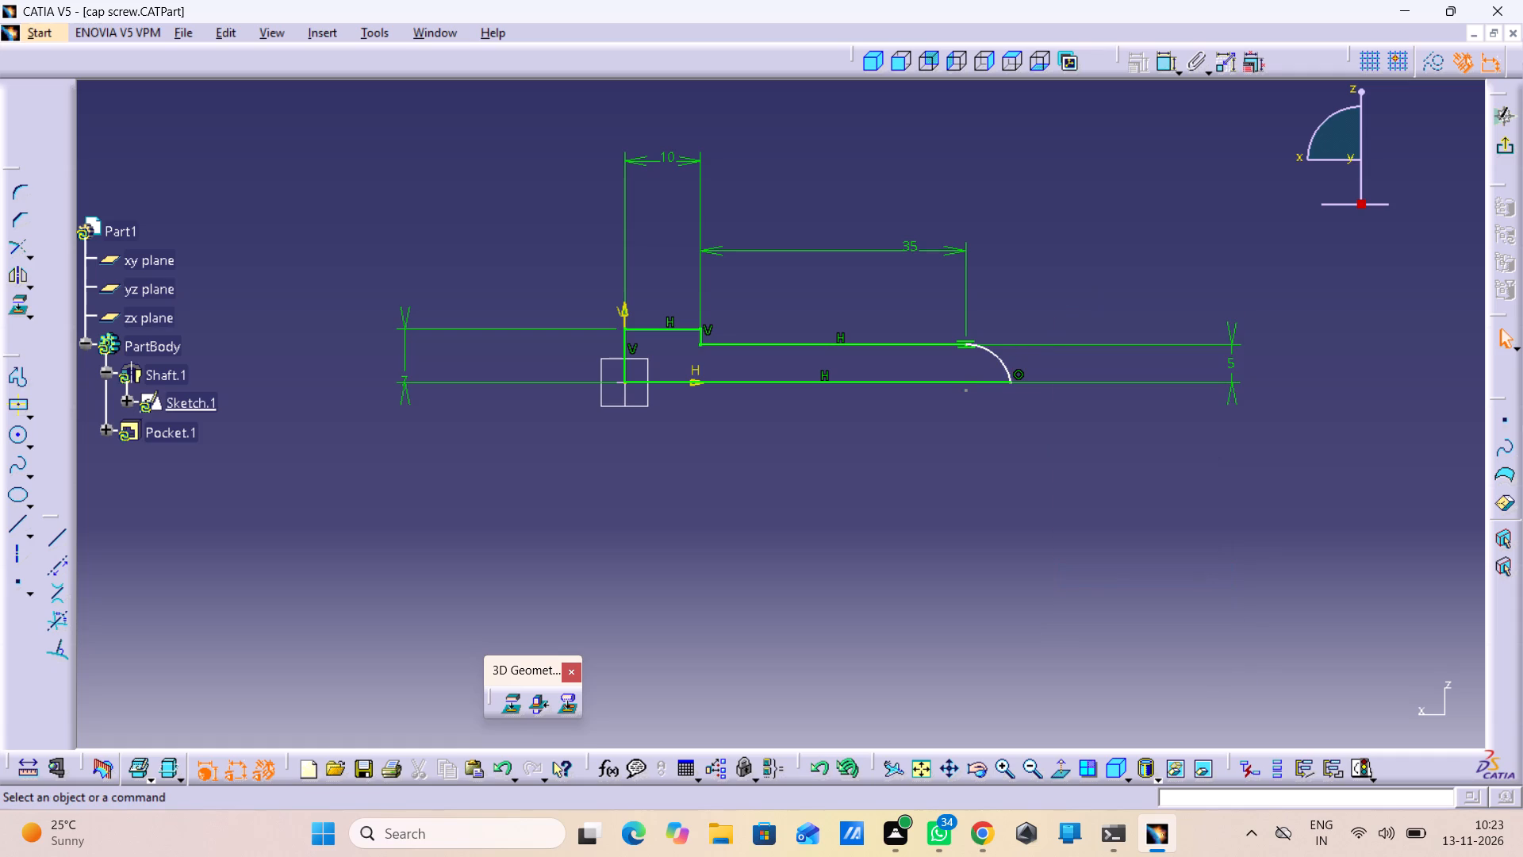
# Dimension the horizontal distance between the two endpoints of the tip arc, placing the dimension above the arc.
pyautogui.doubleClick(1159, 61)
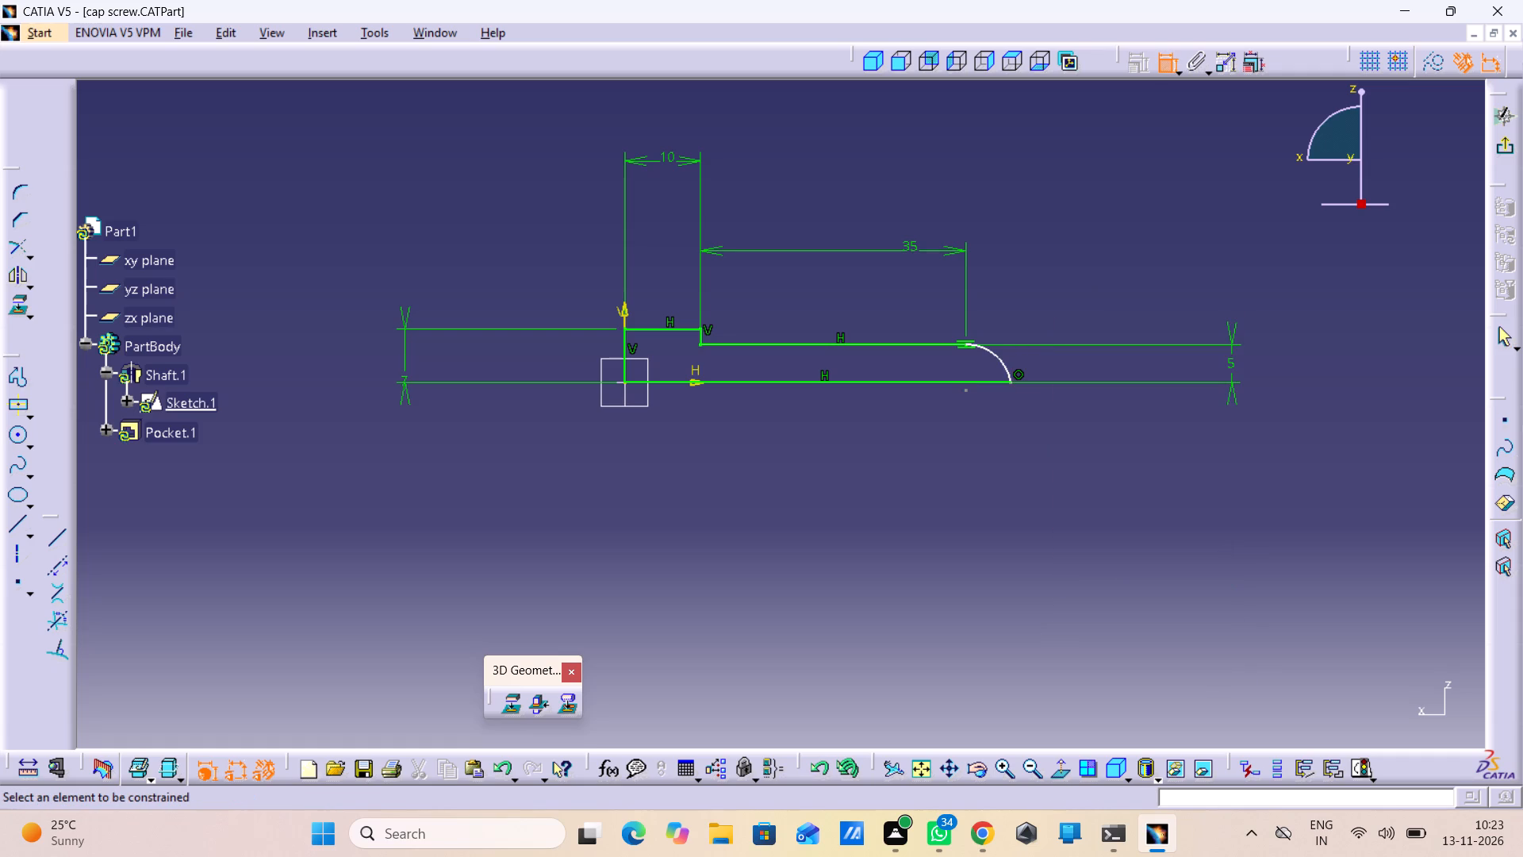
pyautogui.click(1010, 384)
pyautogui.moveTo(984, 331); pyautogui.dragTo(966, 125, button='middle')
pyautogui.rightClick(988, 327)
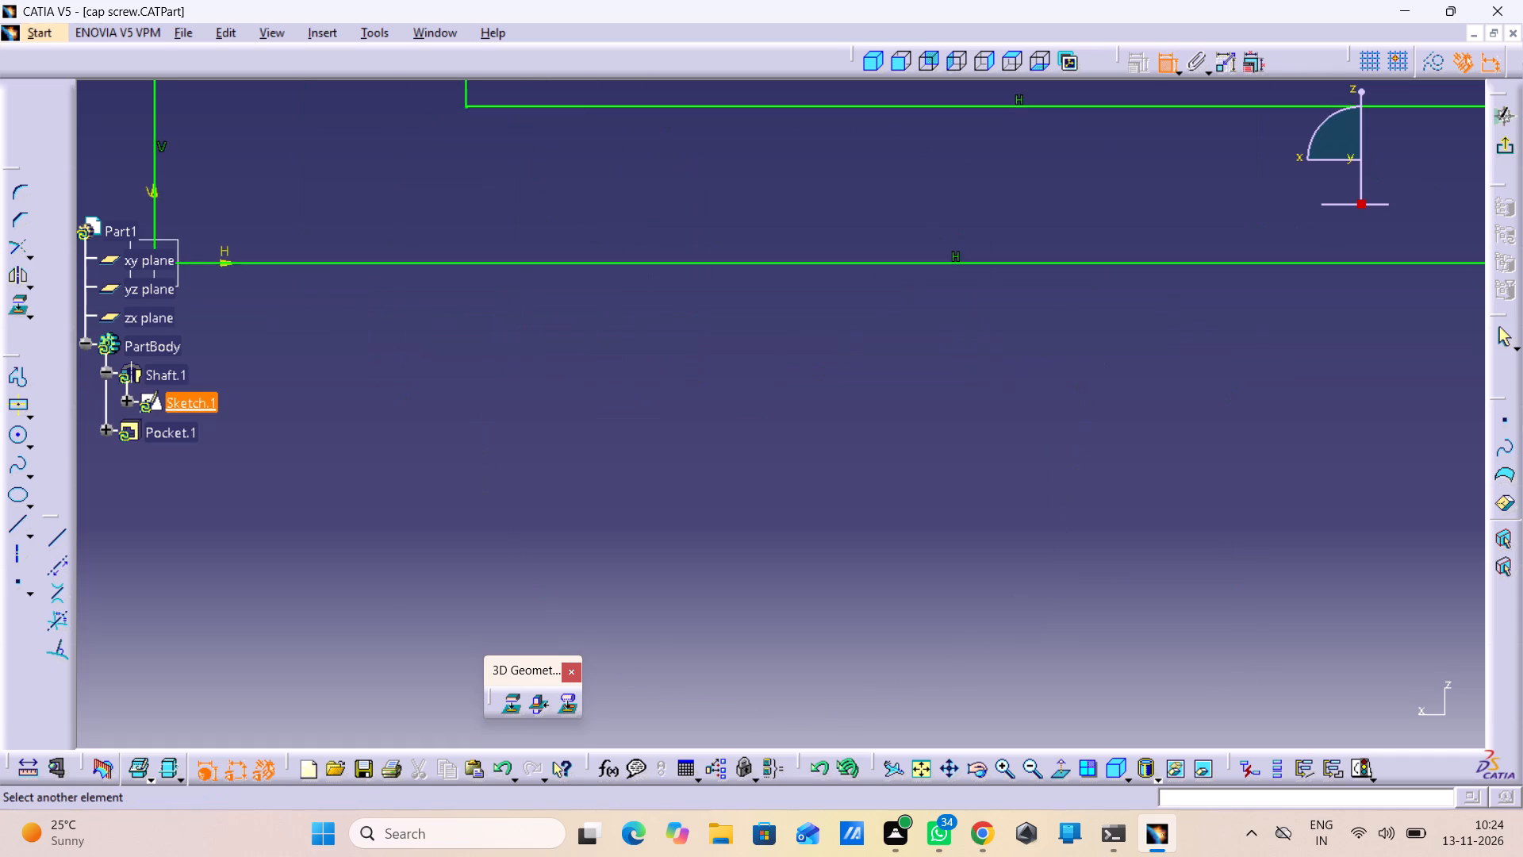
pyautogui.moveTo(988, 212); pyautogui.dragTo(495, 485, button='middle')
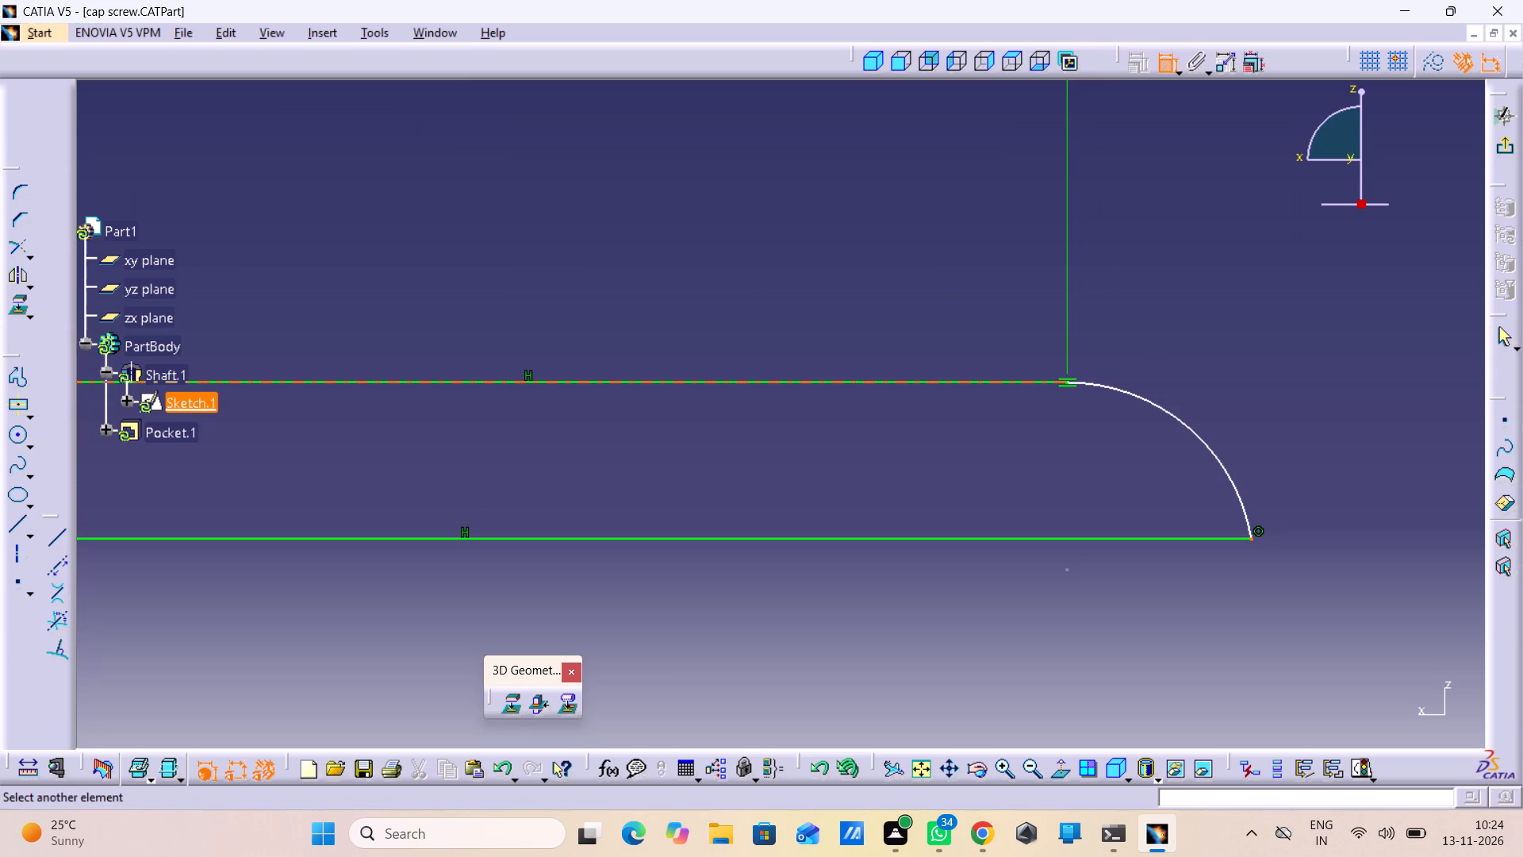
pyautogui.click(1064, 385)
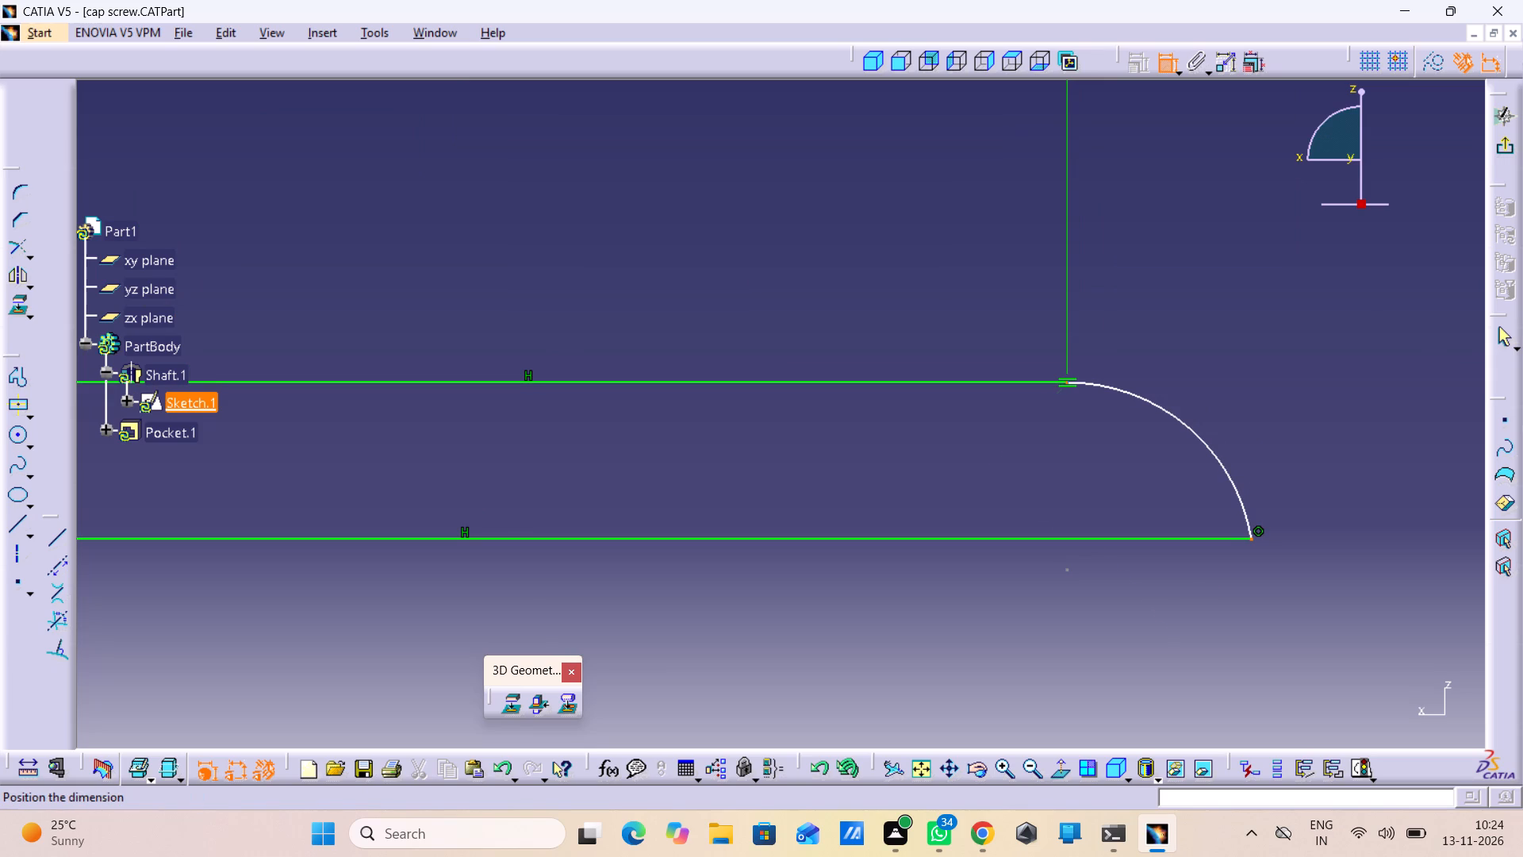
pyautogui.rightClick(1140, 323)
pyautogui.click(1181, 376)
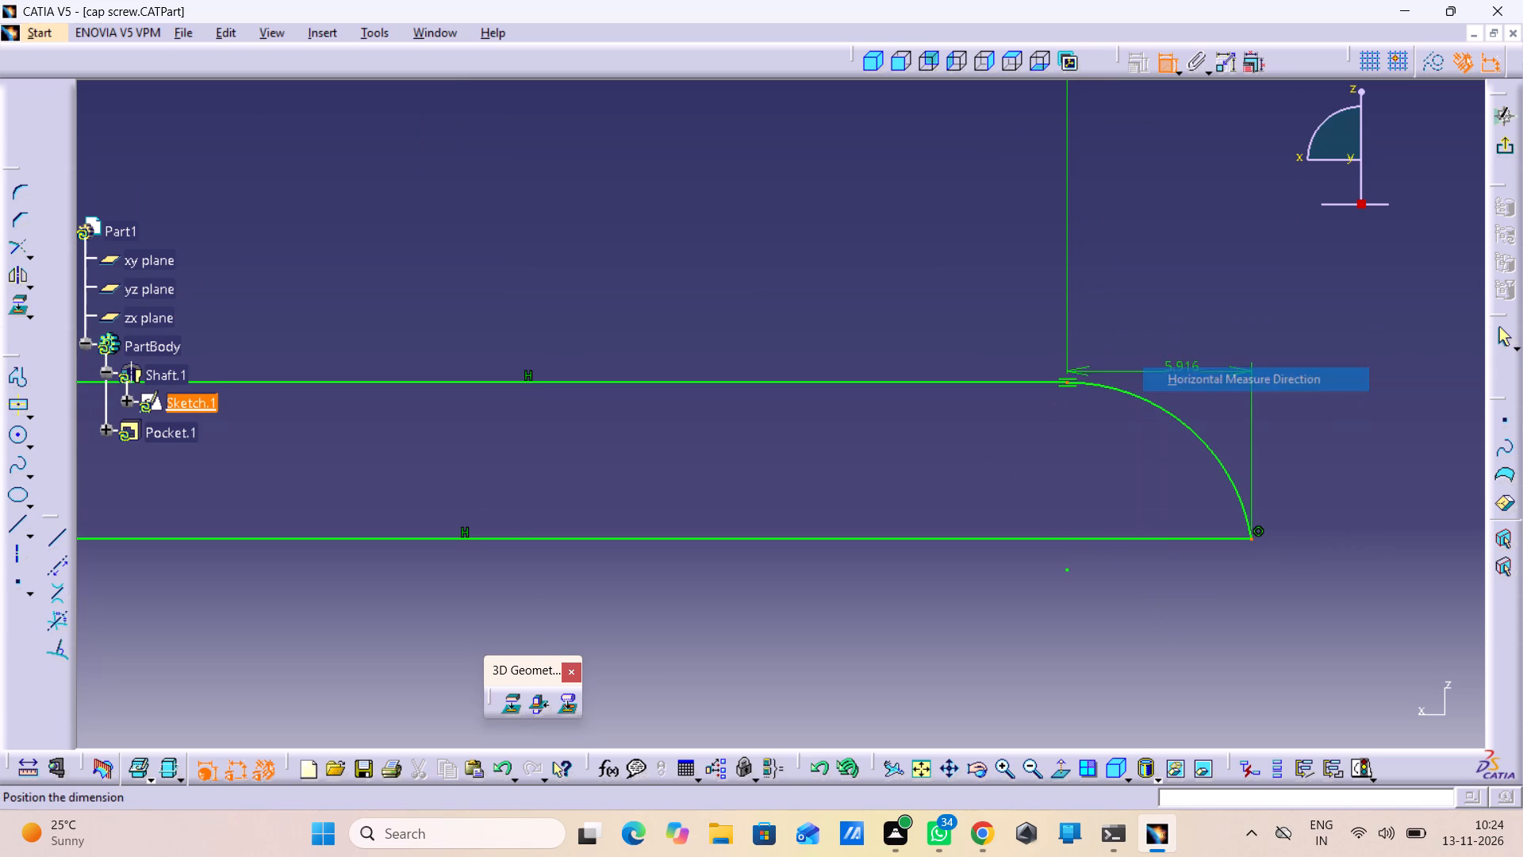
pyautogui.click(1165, 327)
pyautogui.click(1161, 323)
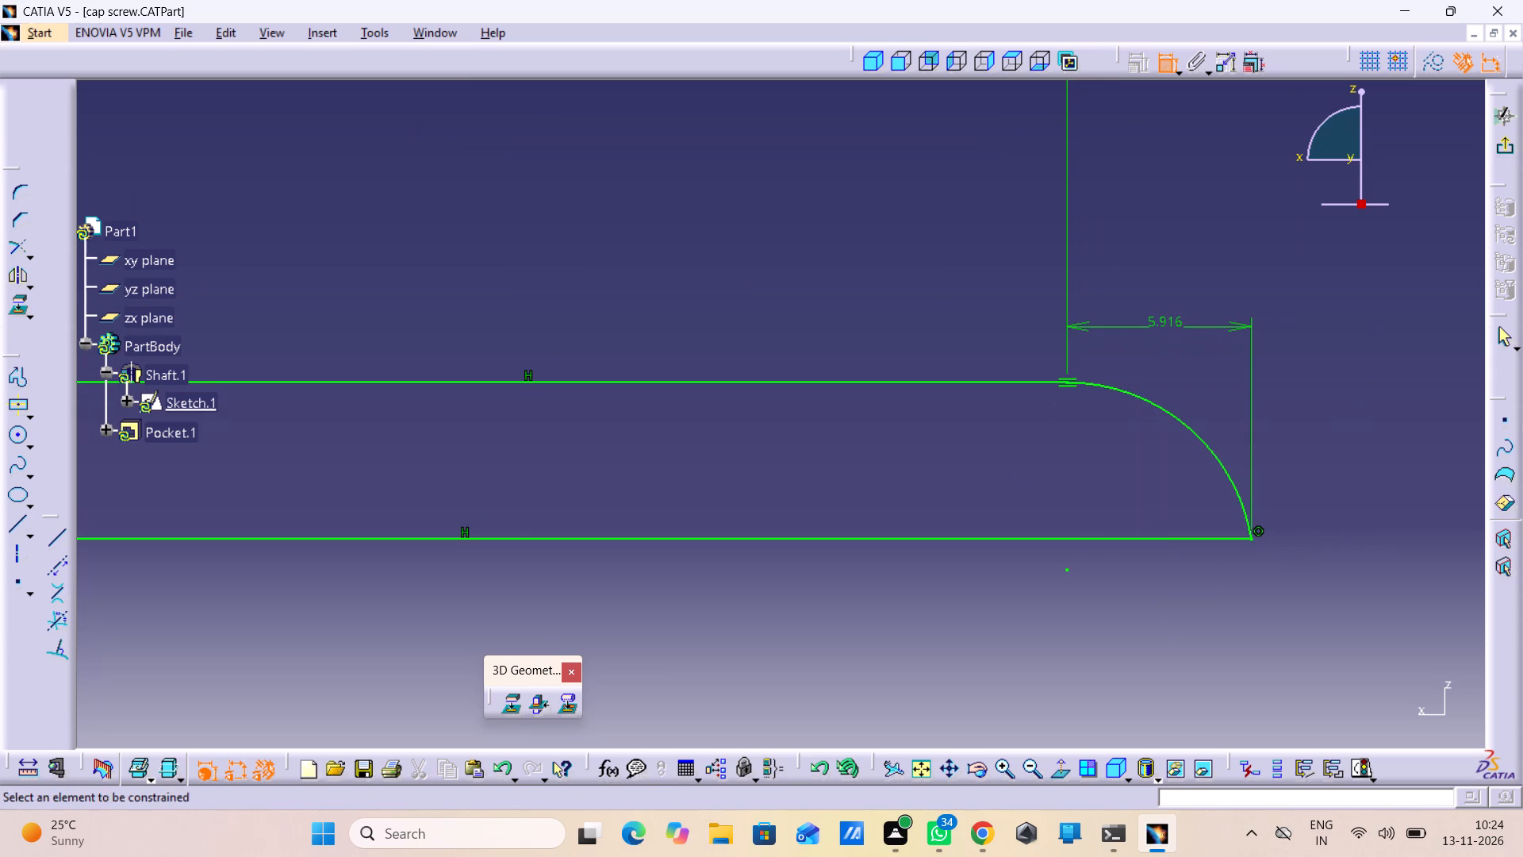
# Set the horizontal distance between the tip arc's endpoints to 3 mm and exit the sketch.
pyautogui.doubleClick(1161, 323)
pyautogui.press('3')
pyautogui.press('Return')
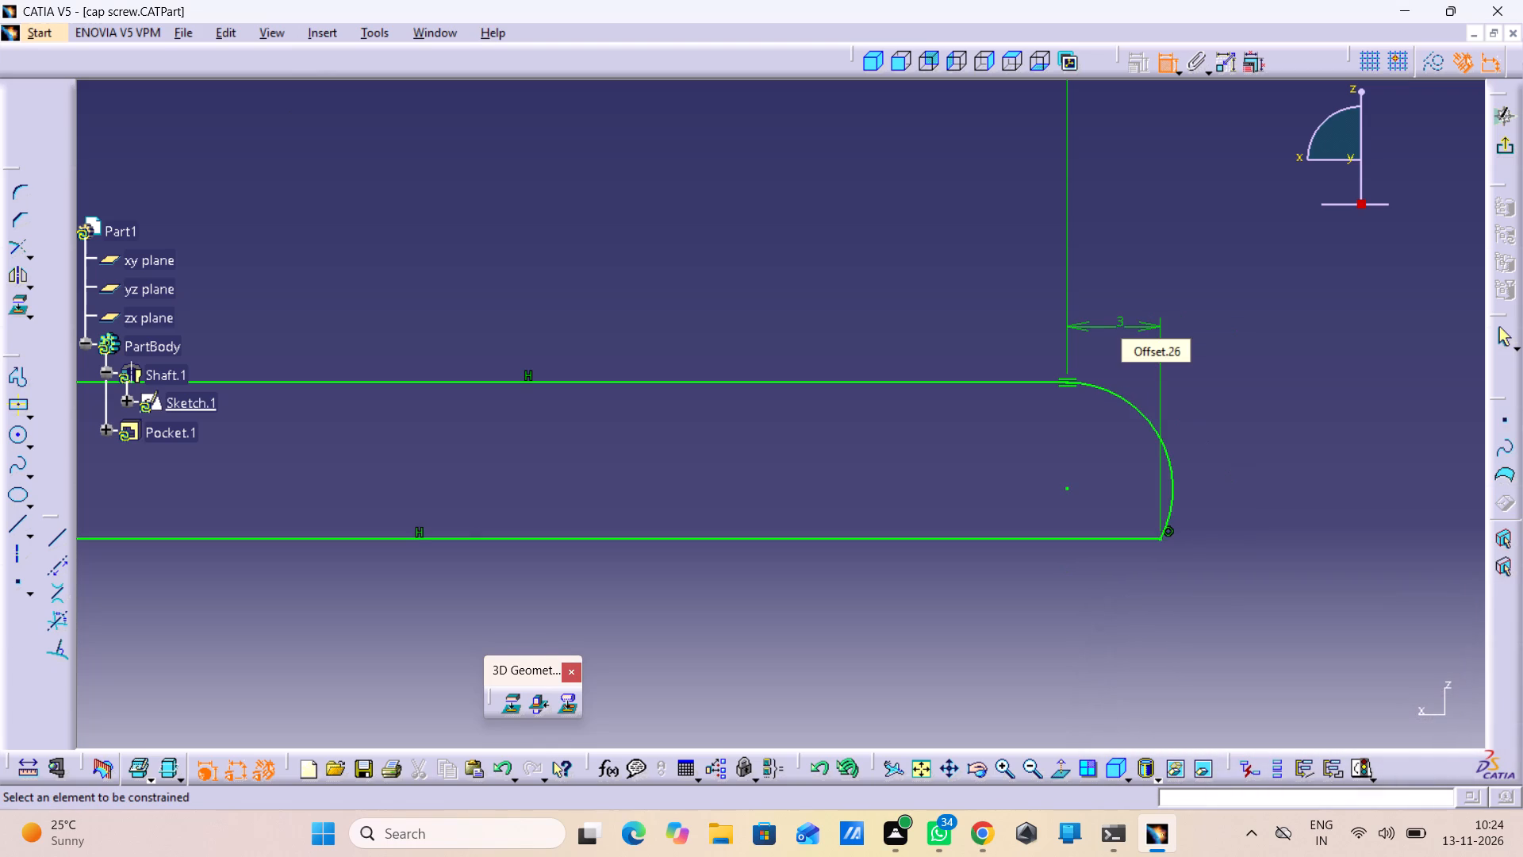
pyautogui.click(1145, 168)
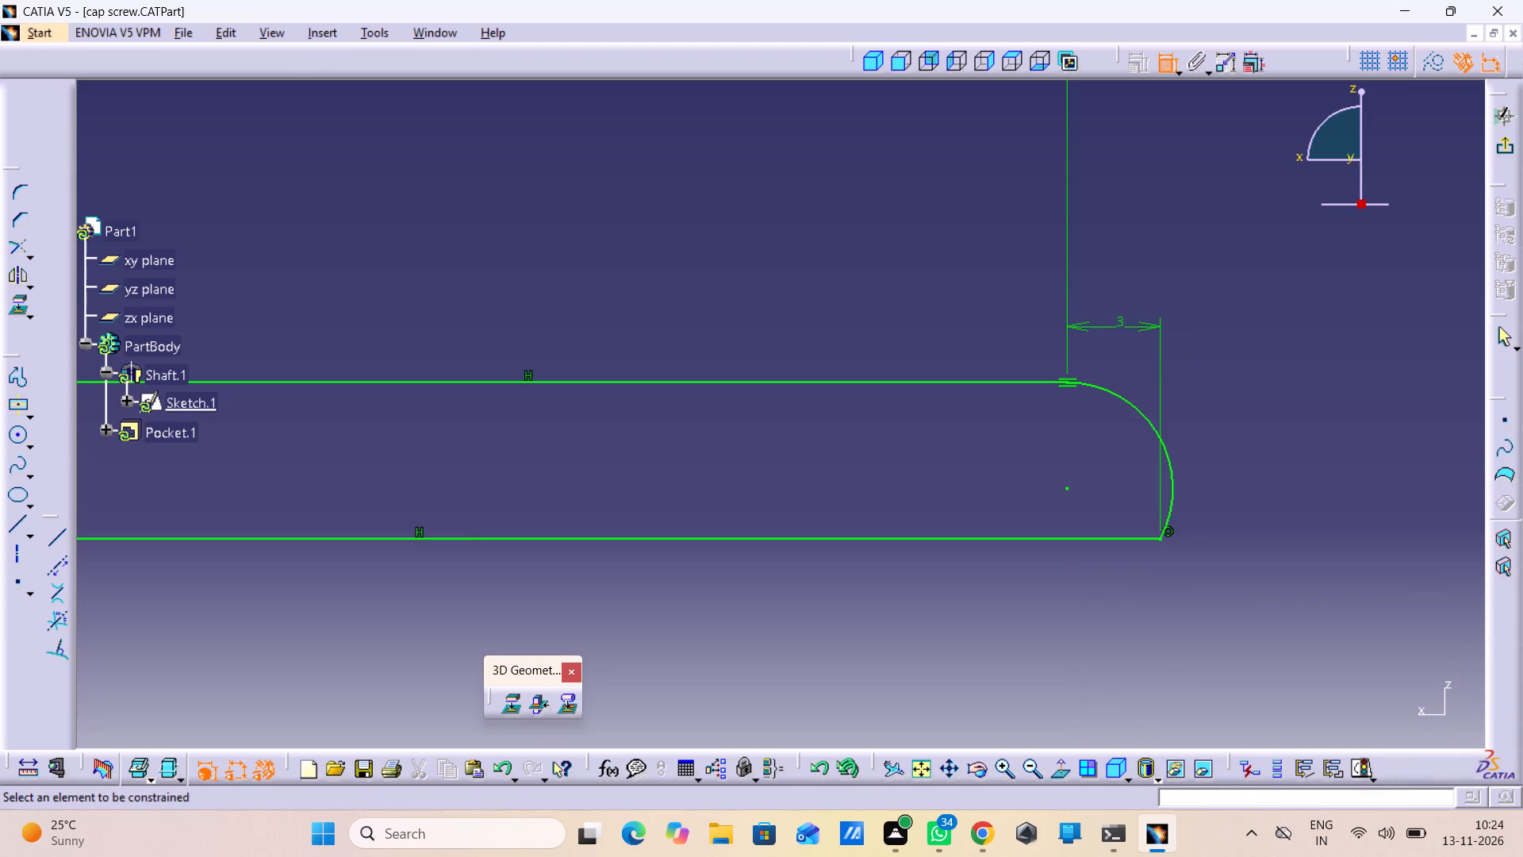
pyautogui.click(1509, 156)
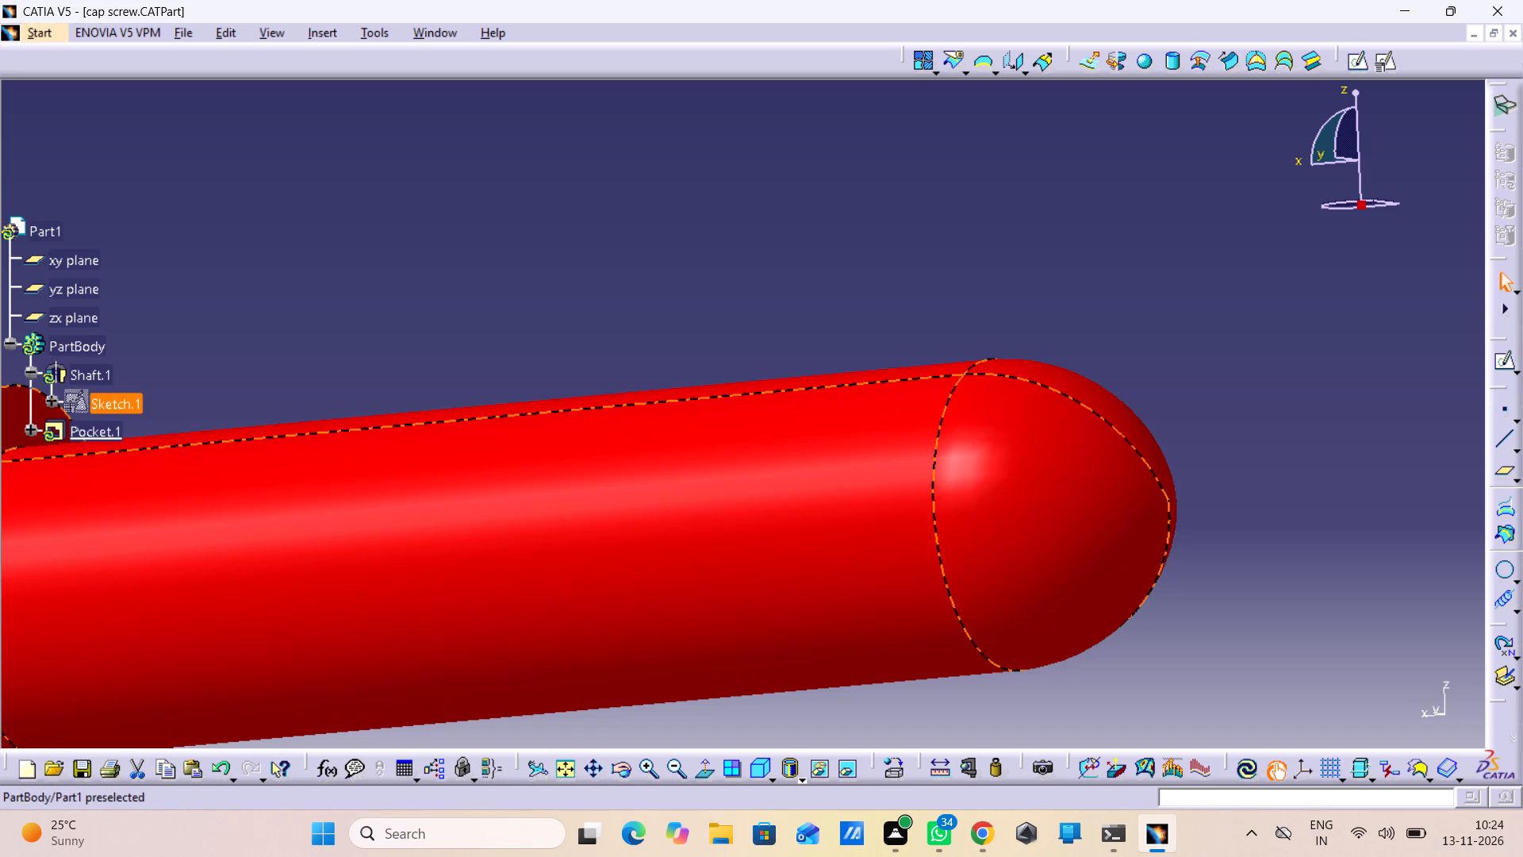
# Define Shaft.1 as the in-work object and regenerate it from its definition, keeping the 360-degree first angle.
pyautogui.rightClick(64, 363)
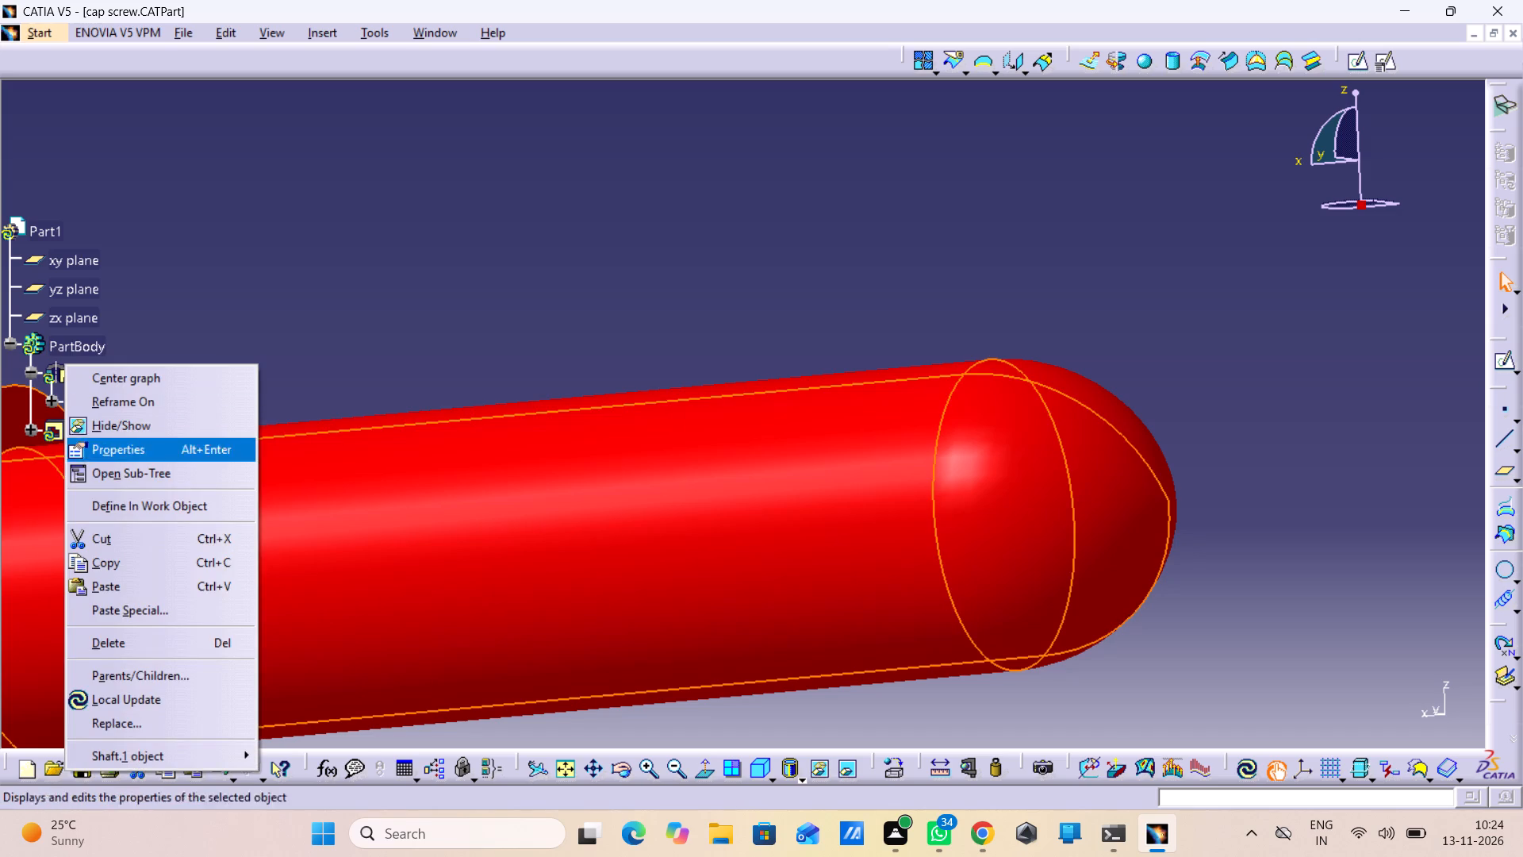
pyautogui.click(117, 499)
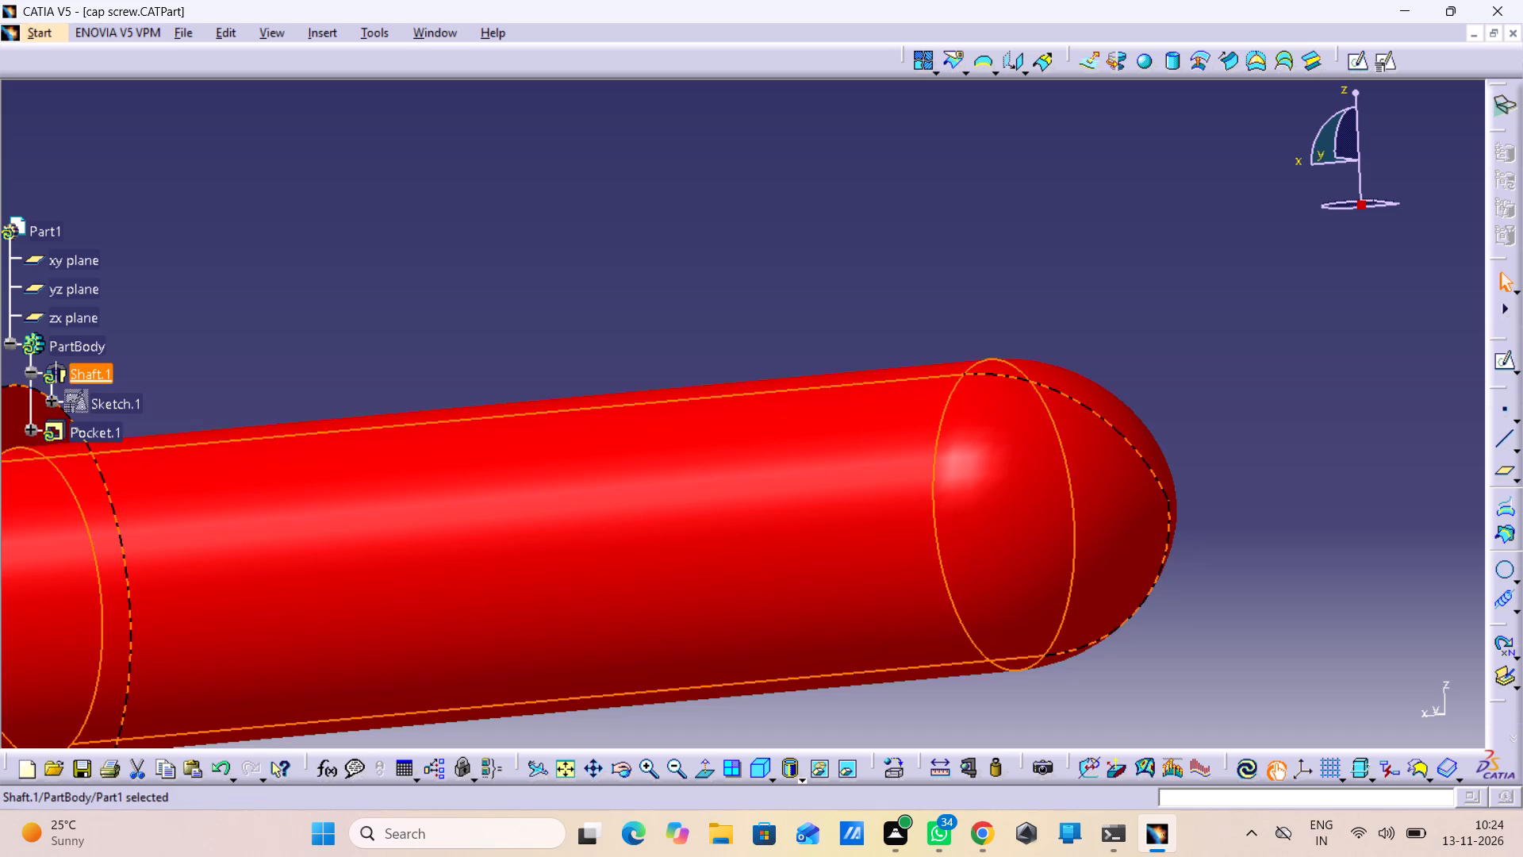
pyautogui.doubleClick(84, 367)
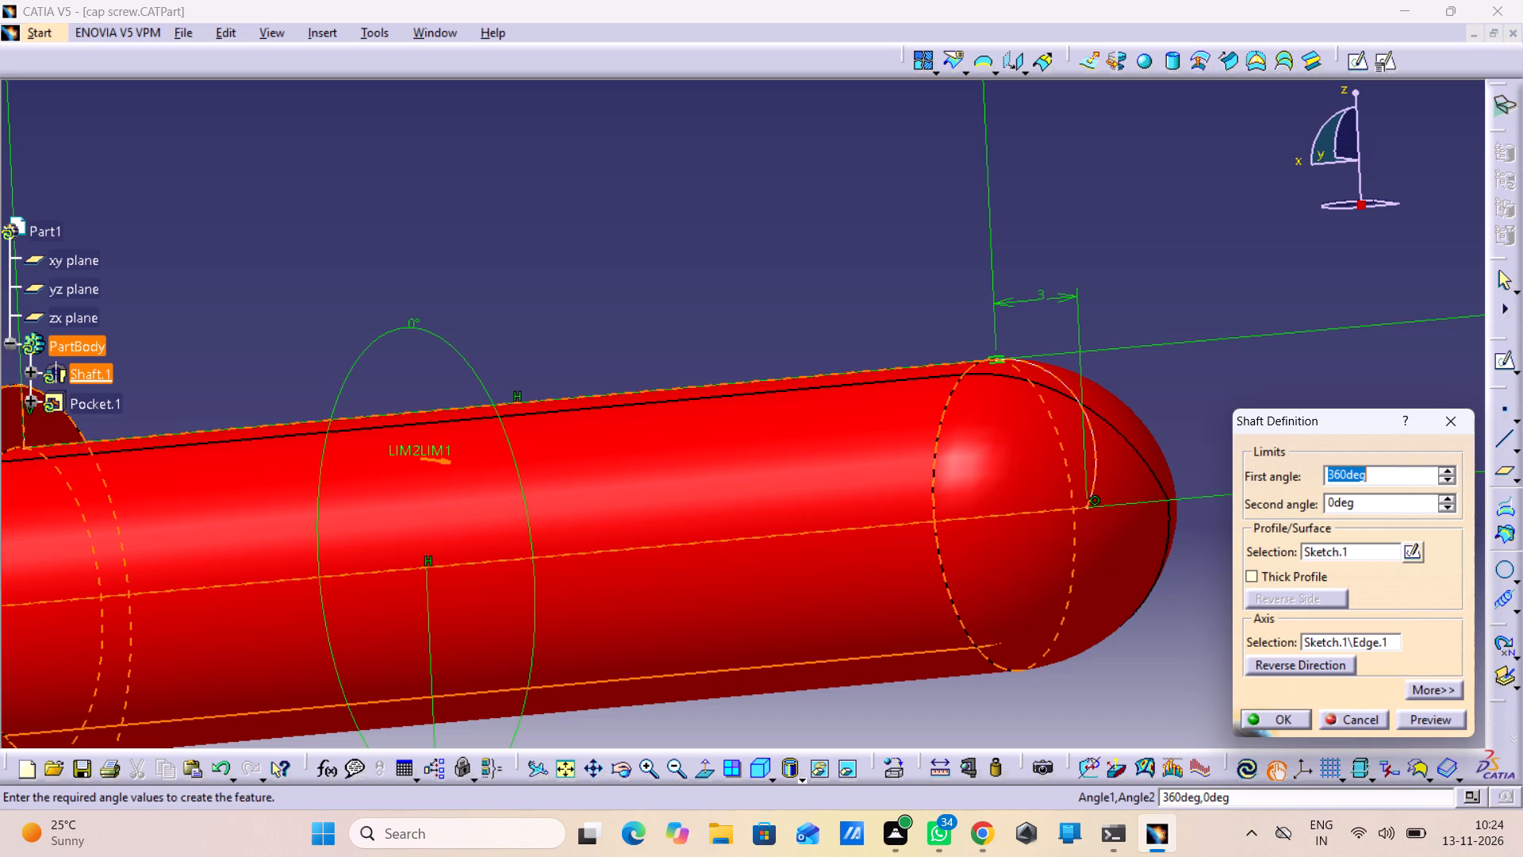
pyautogui.click(876, 359)
pyautogui.click(1428, 722)
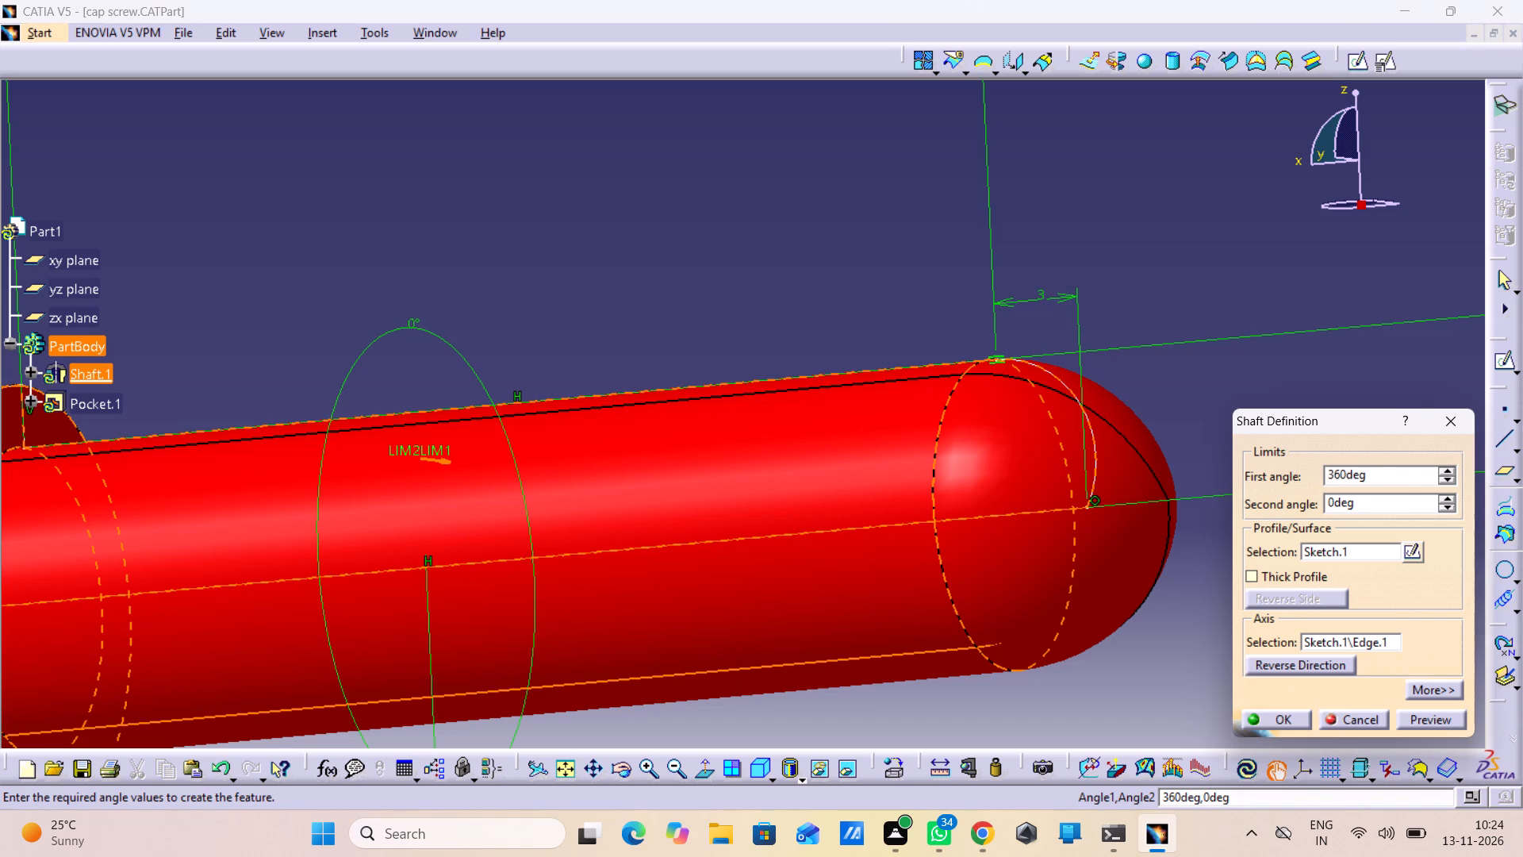
pyautogui.click(1289, 716)
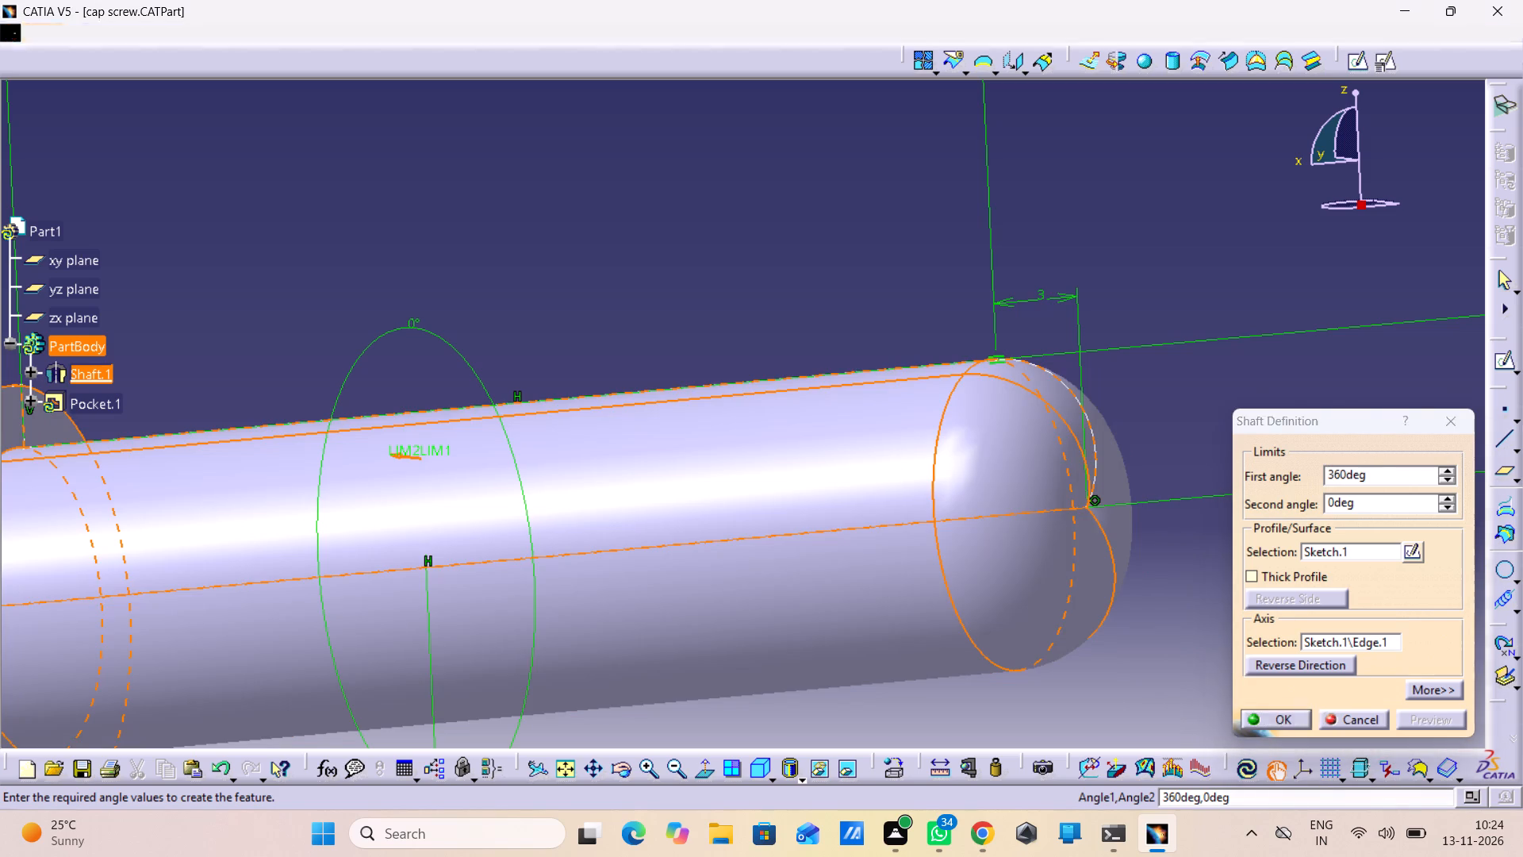
# Reopen the shaft's profile sketch, Sketch.1, and delete the 35 mm length dimension of the shank.
pyautogui.moveTo(1280, 473); pyautogui.dragTo(1283, 589, button='middle')
pyautogui.rightClick(1280, 473)
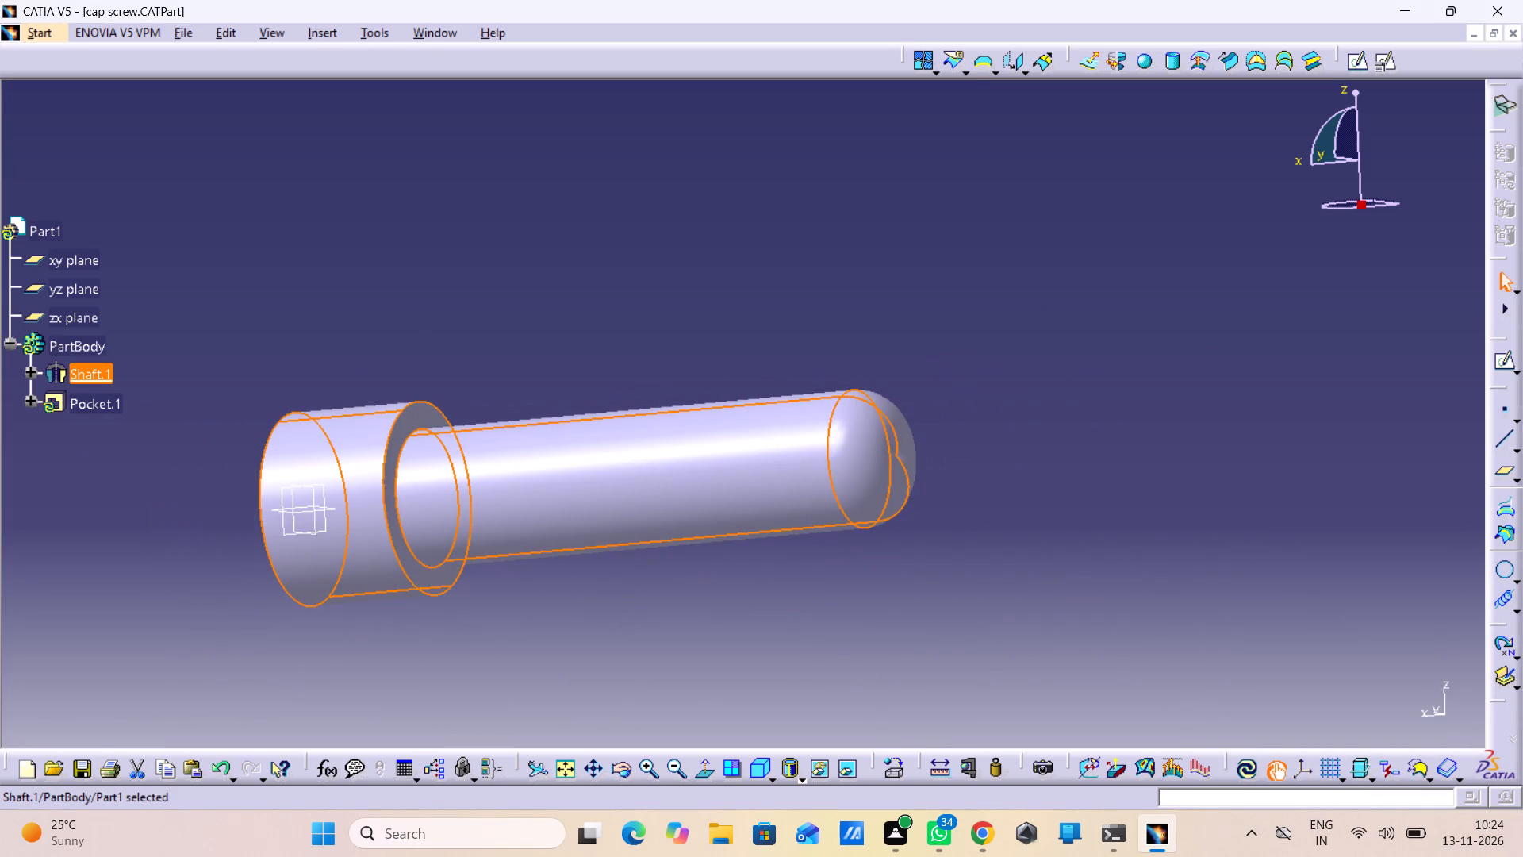
pyautogui.moveTo(1031, 583); pyautogui.dragTo(744, 494, button='middle')
pyautogui.moveTo(1030, 582); pyautogui.dragTo(744, 494, button='right')
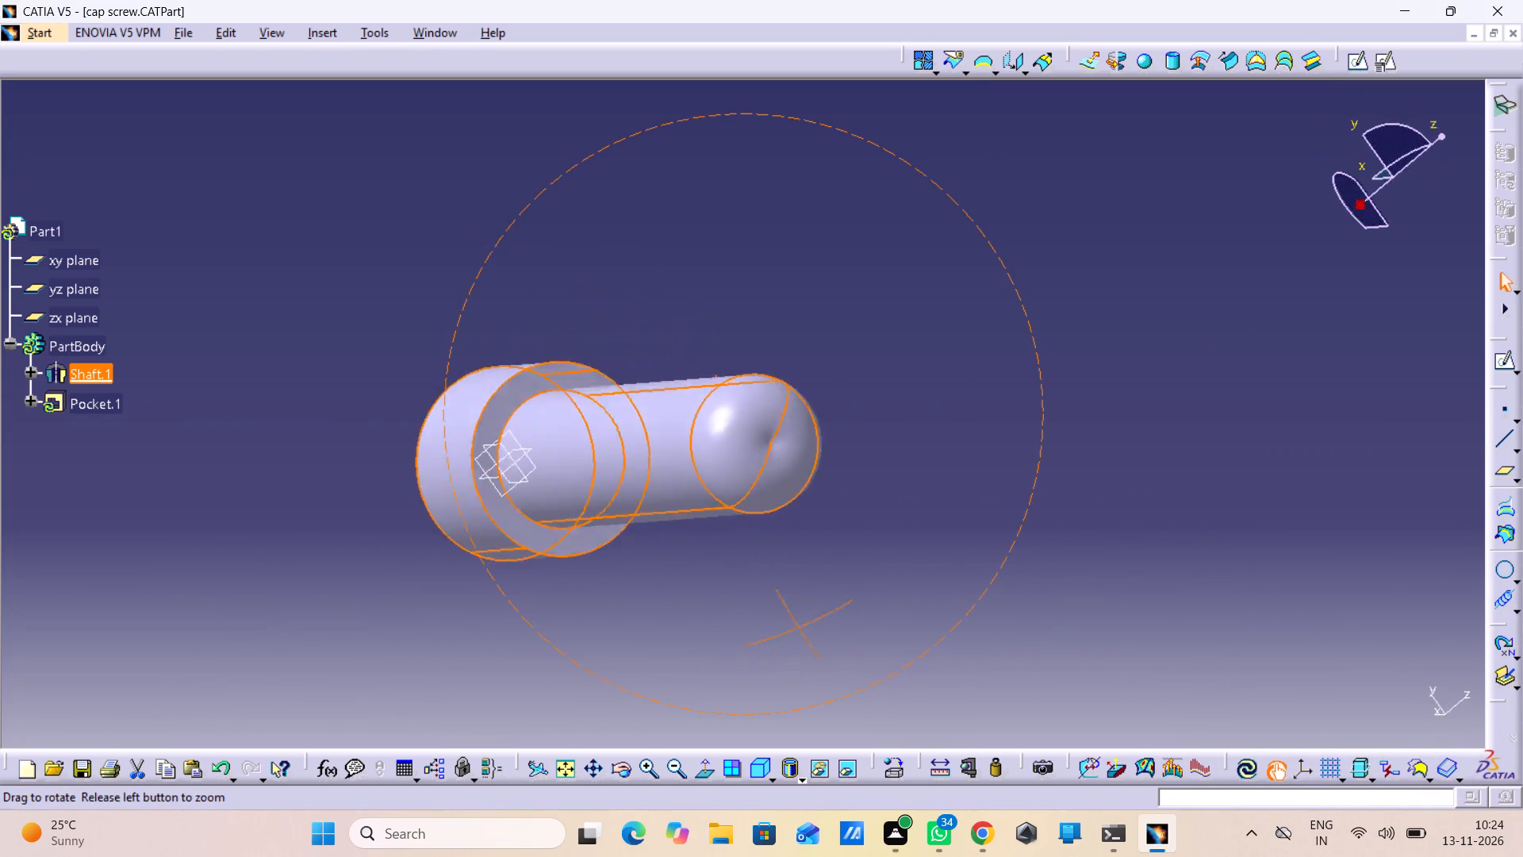
pyautogui.moveTo(744, 494); pyautogui.dragTo(1195, 614, button='middle')
pyautogui.moveTo(744, 494); pyautogui.dragTo(1195, 614, button='right')
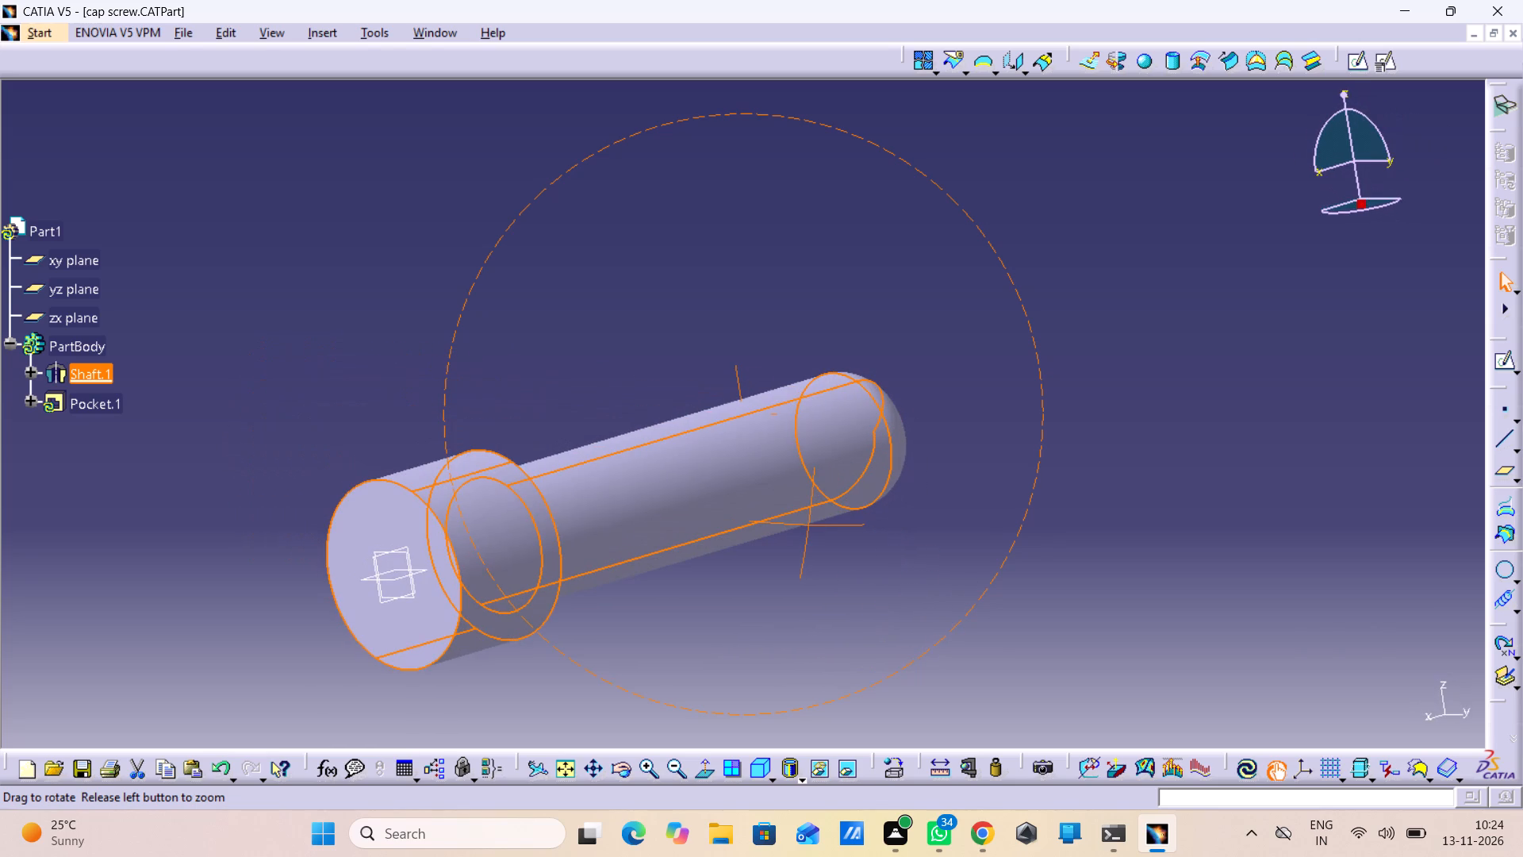
pyautogui.moveTo(1195, 614); pyautogui.dragTo(1197, 614, button='right')
pyautogui.moveTo(1195, 614); pyautogui.dragTo(1197, 614, button='middle')
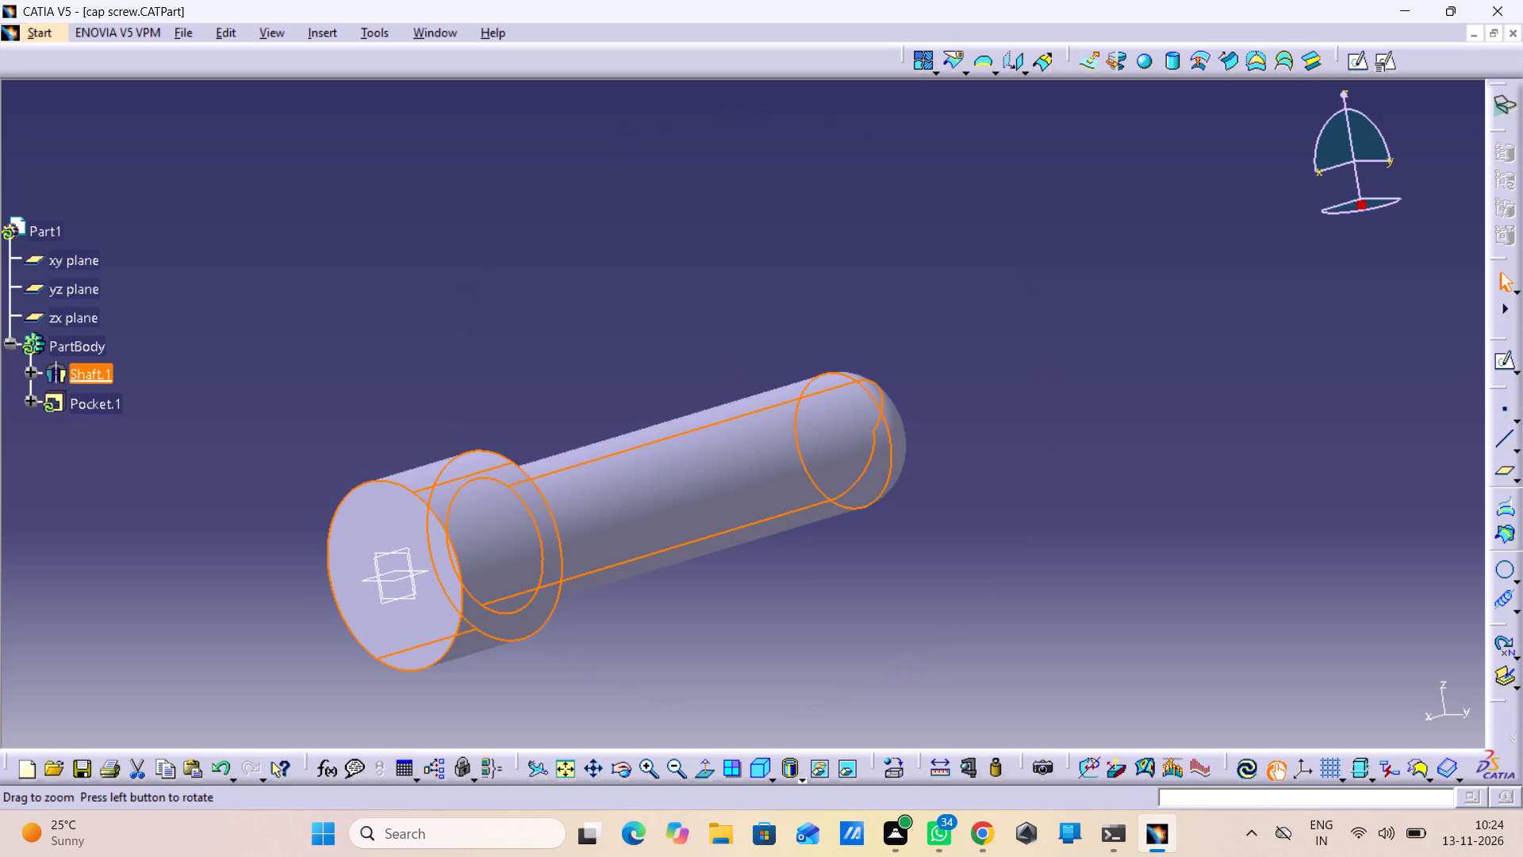
pyautogui.click(33, 370)
pyautogui.doubleClick(99, 406)
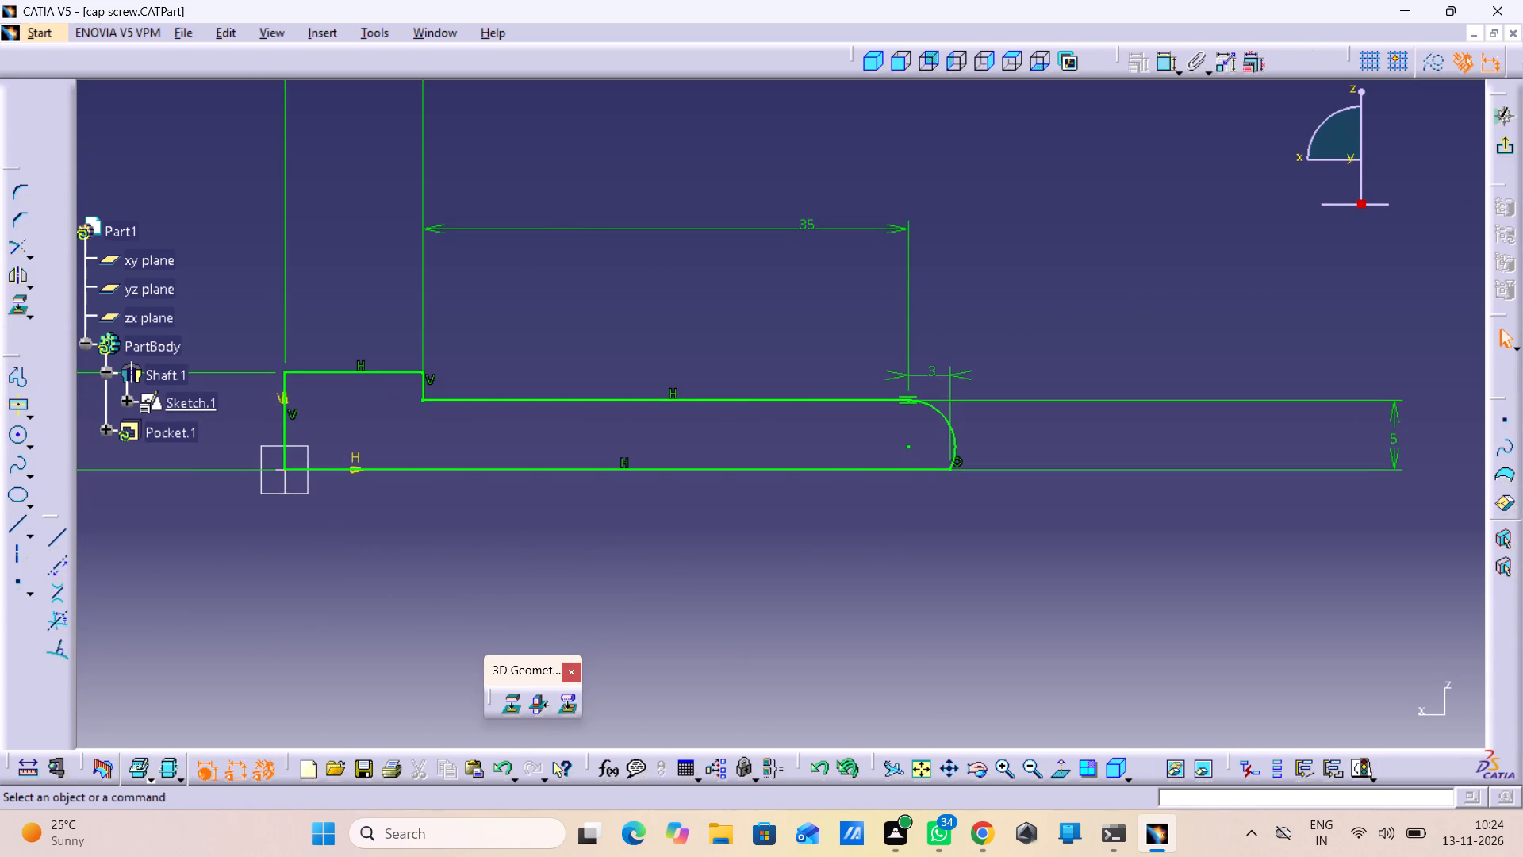
pyautogui.rightClick(837, 231)
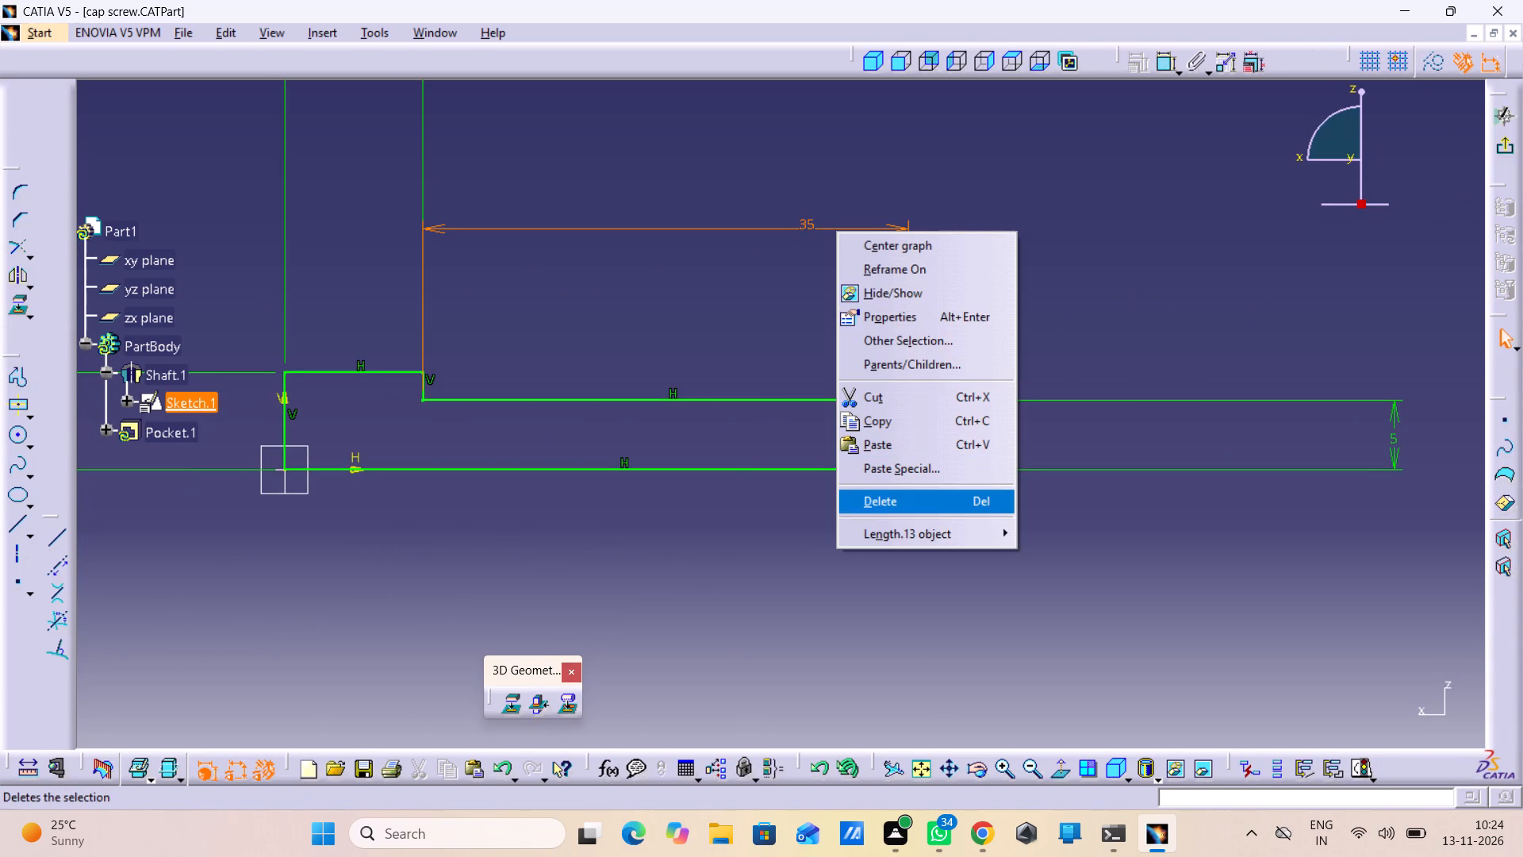
pyautogui.click(915, 501)
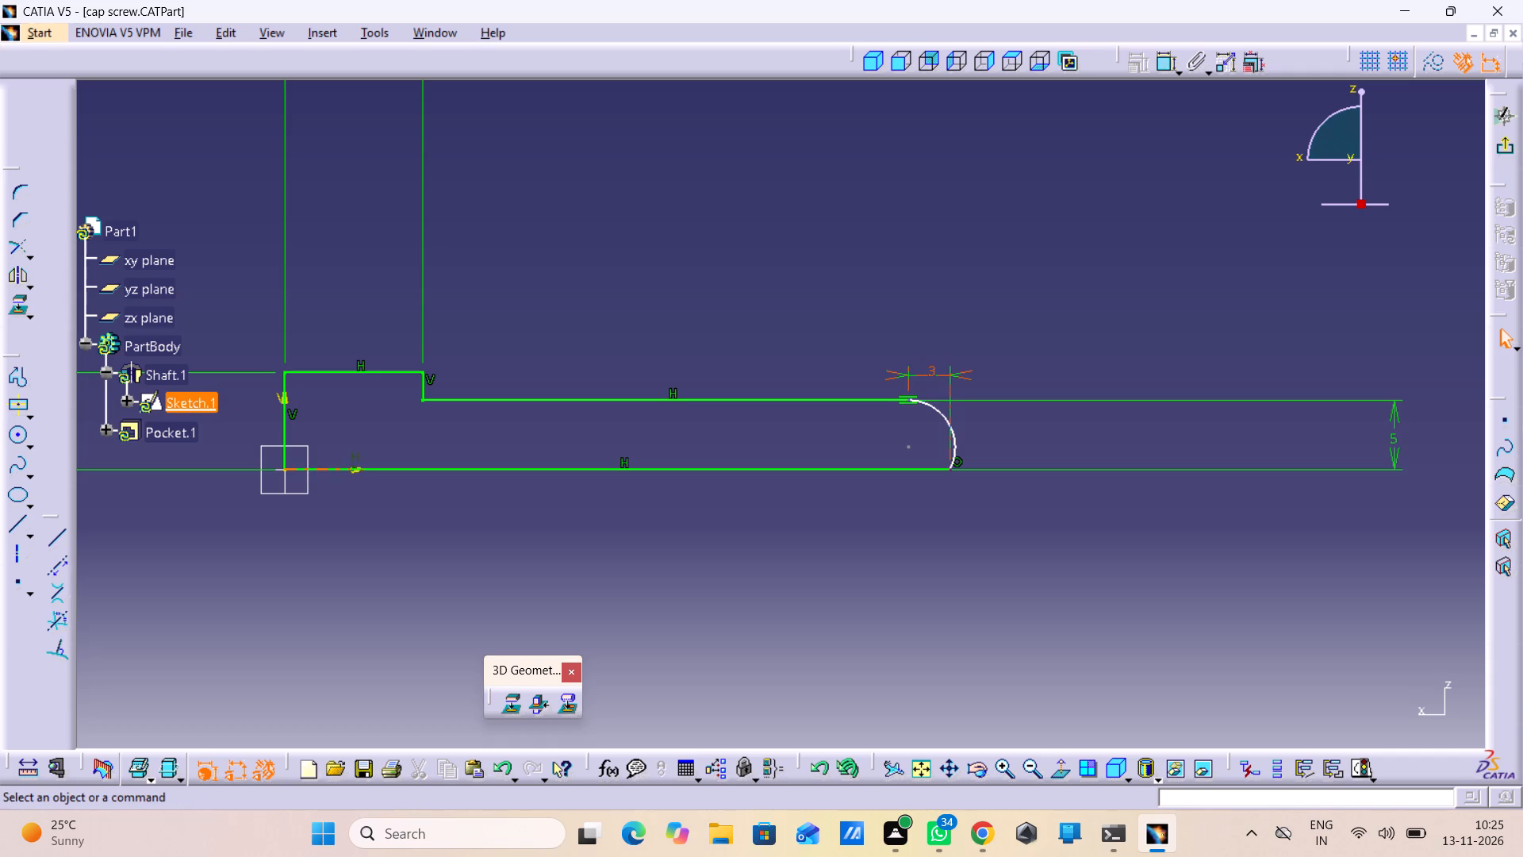
# Dimension the distance from the head's shoulder line to the tip arc, placed above the shank, and set it to 38 mm.
pyautogui.doubleClick(1160, 66)
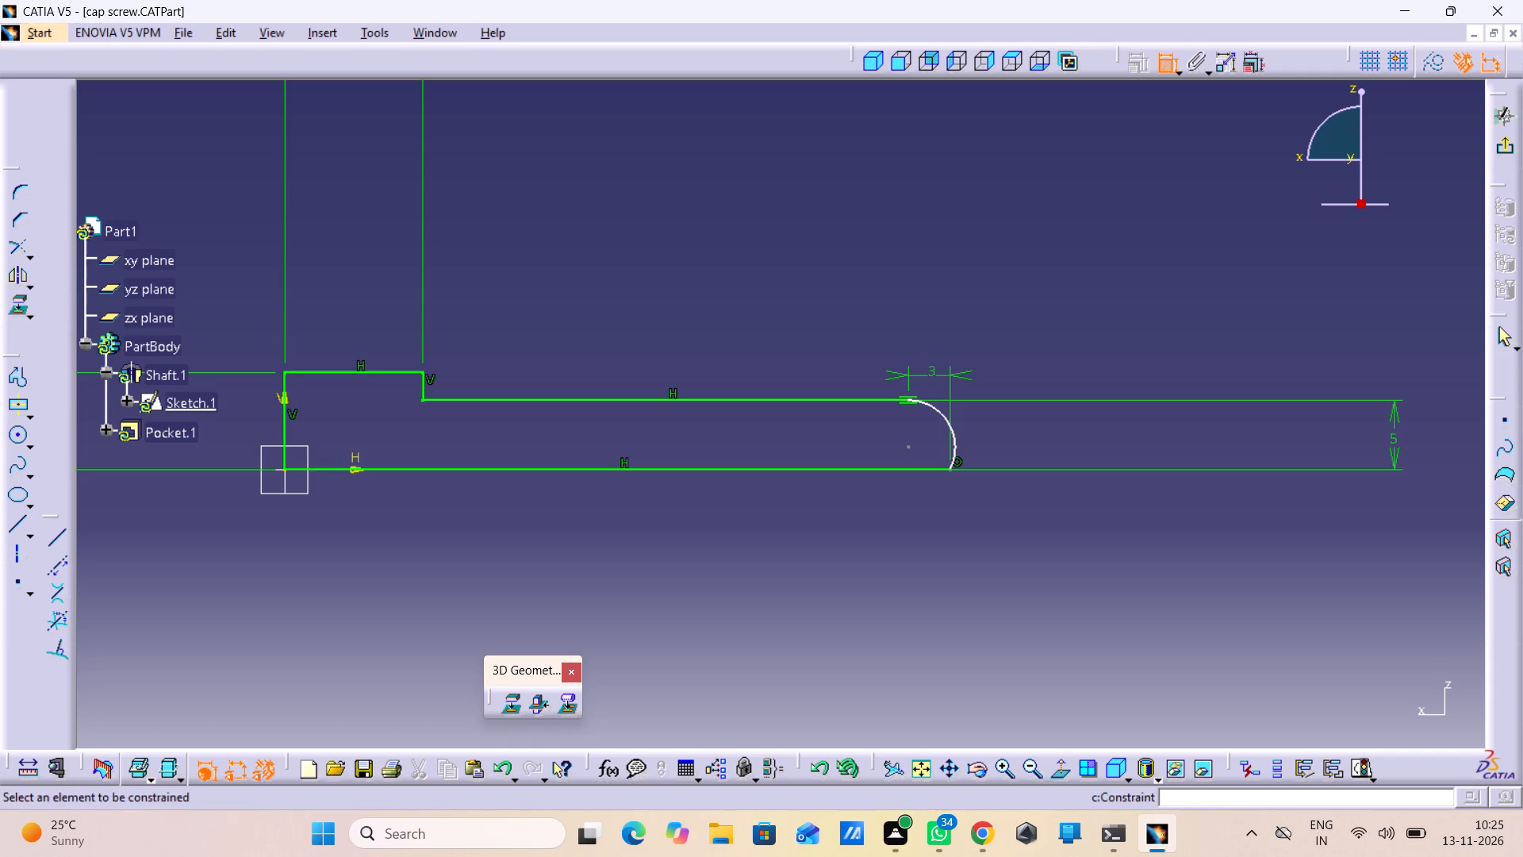
pyautogui.click(953, 444)
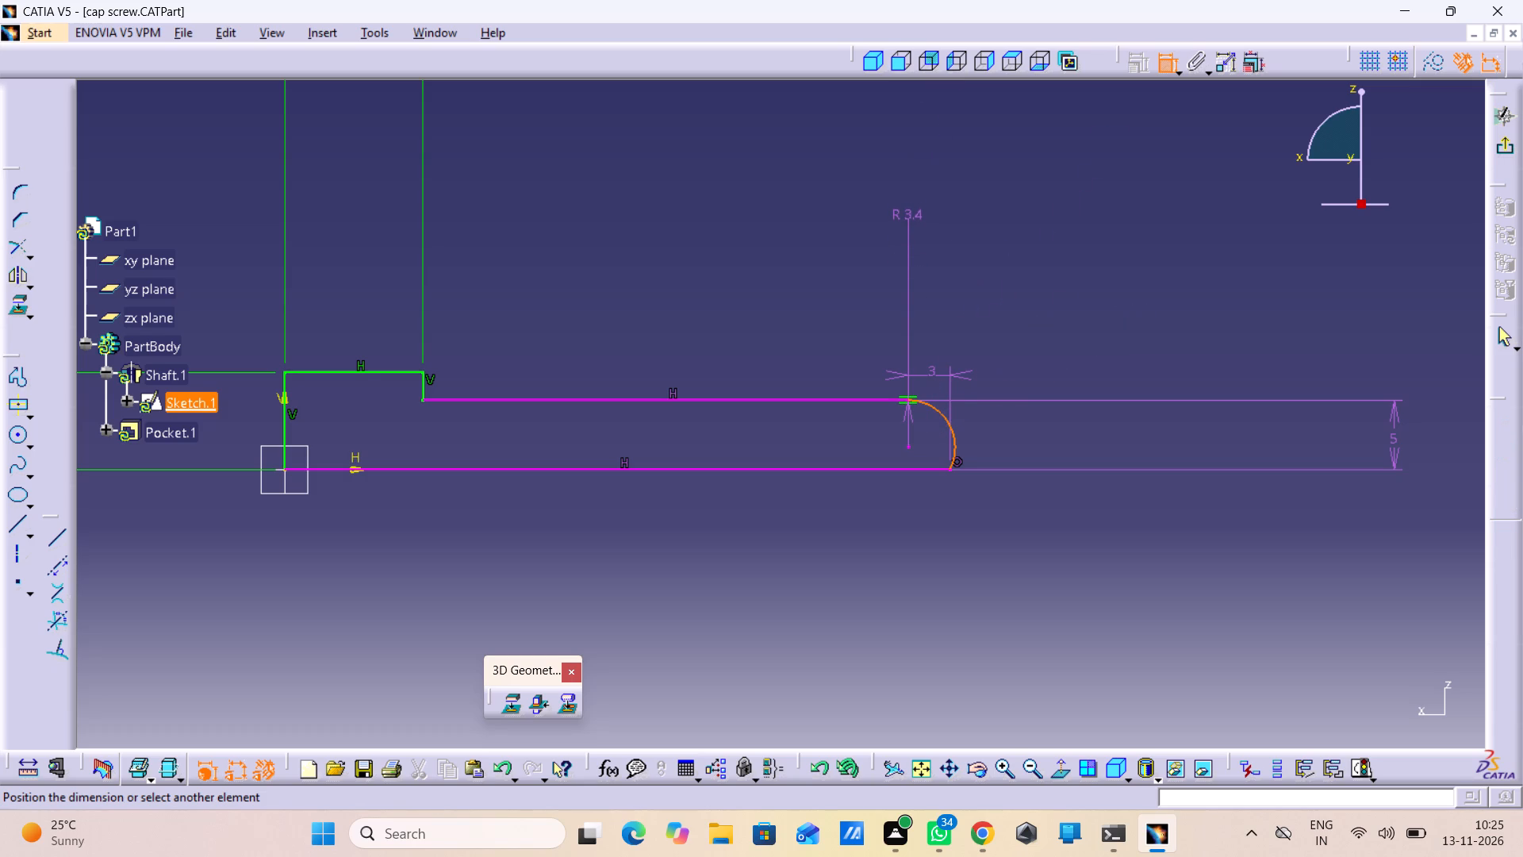
pyautogui.click(424, 382)
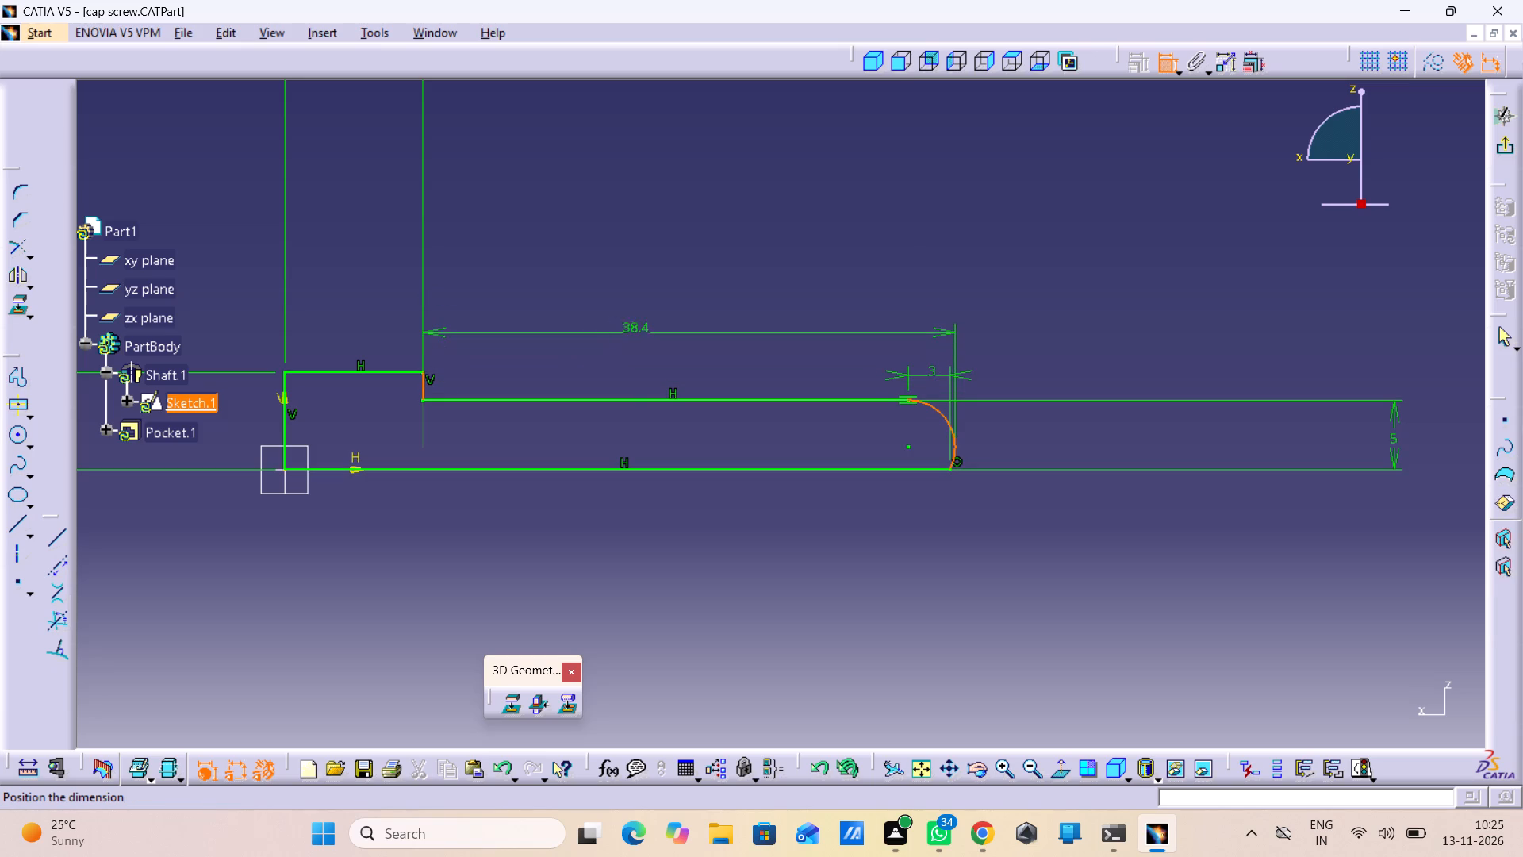
pyautogui.click(674, 320)
pyautogui.click(674, 317)
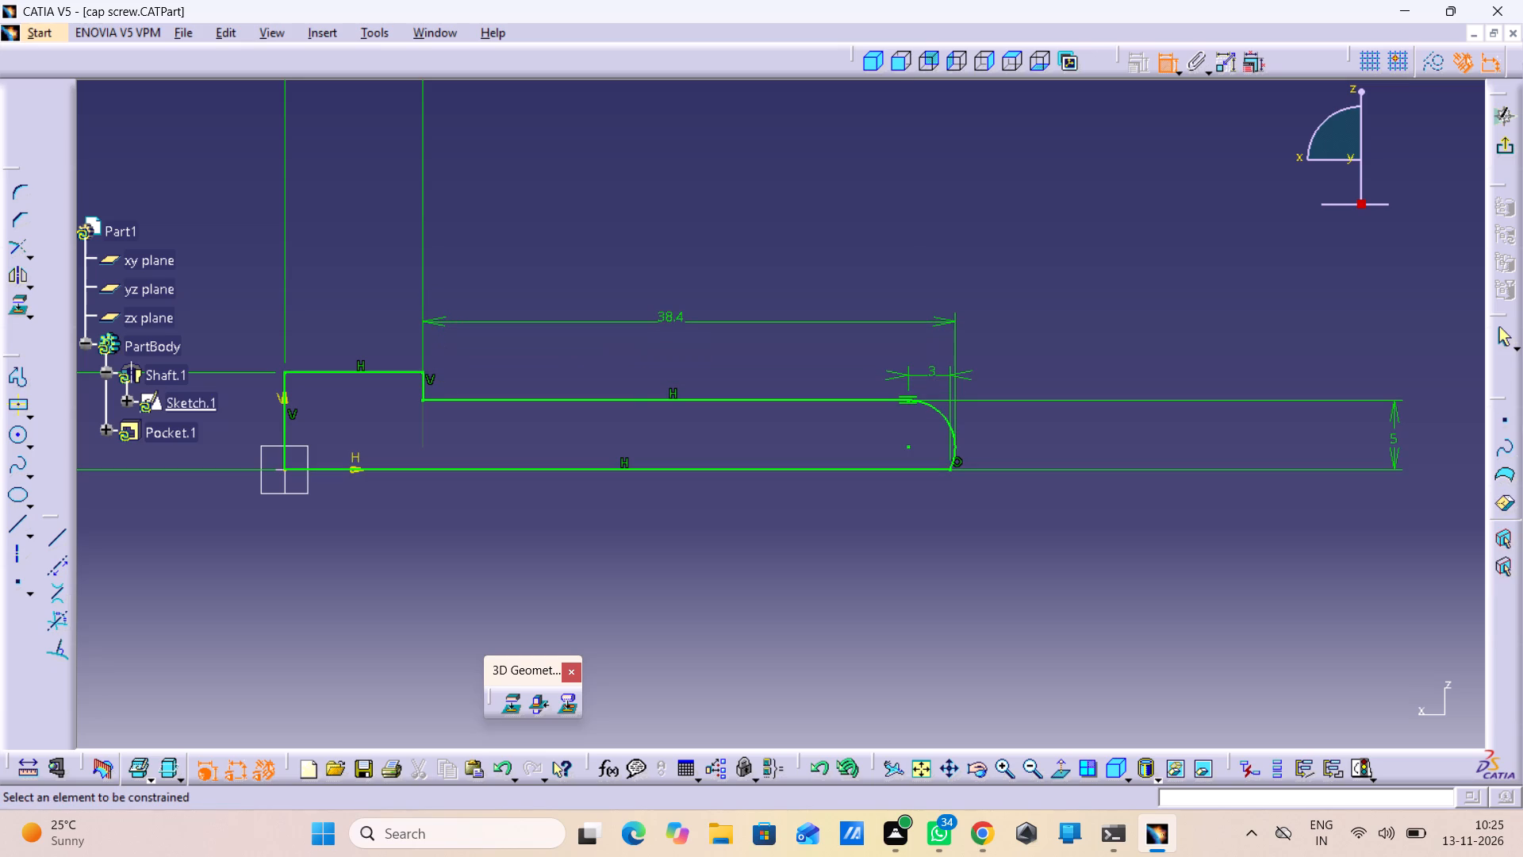
pyautogui.doubleClick(674, 317)
pyautogui.write('38')
pyautogui.press('Return')
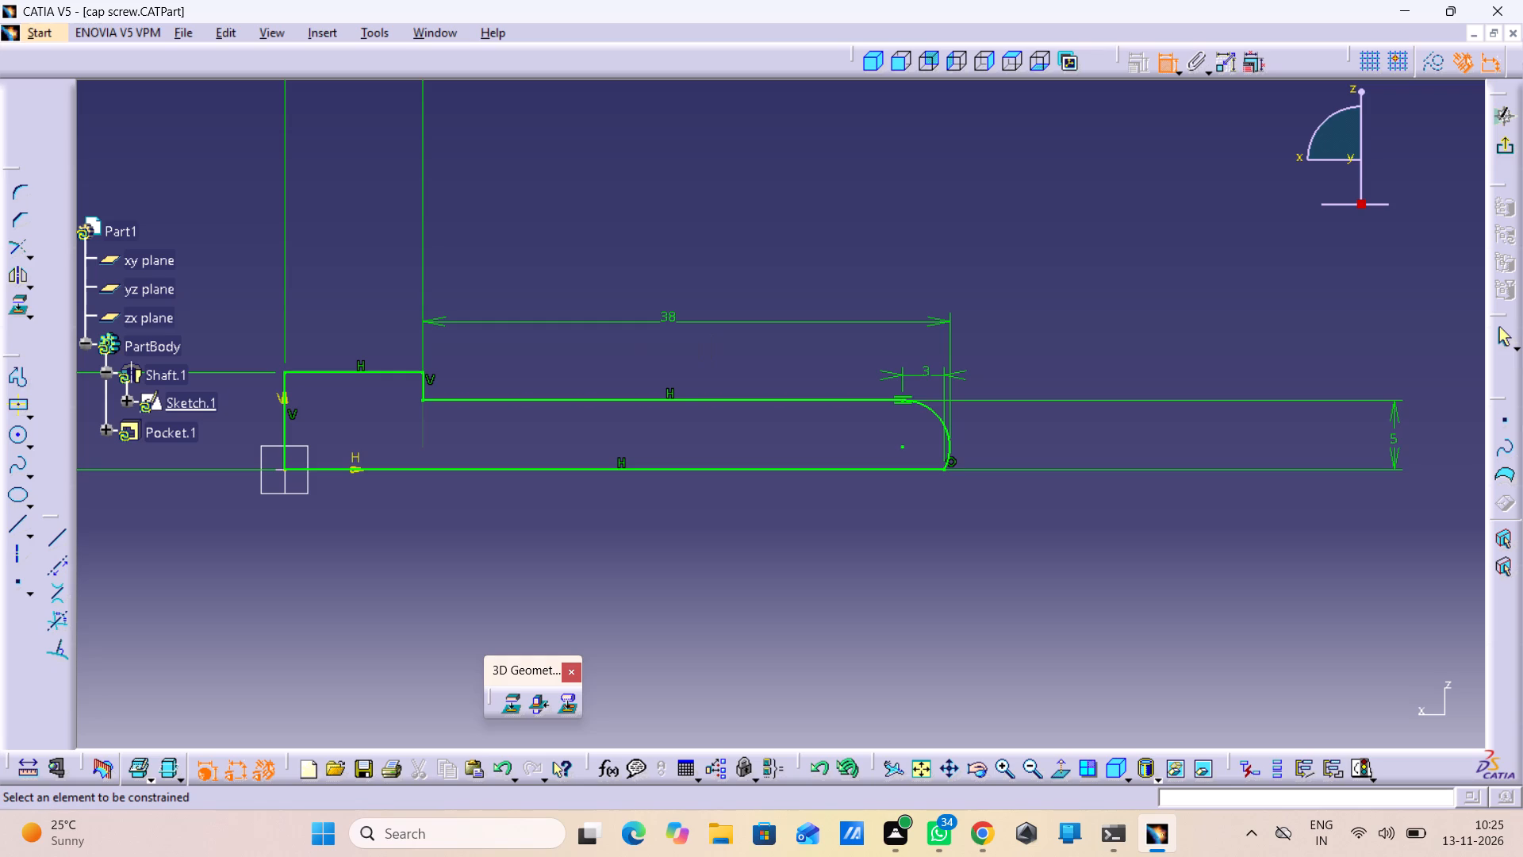
pyautogui.click(1167, 67)
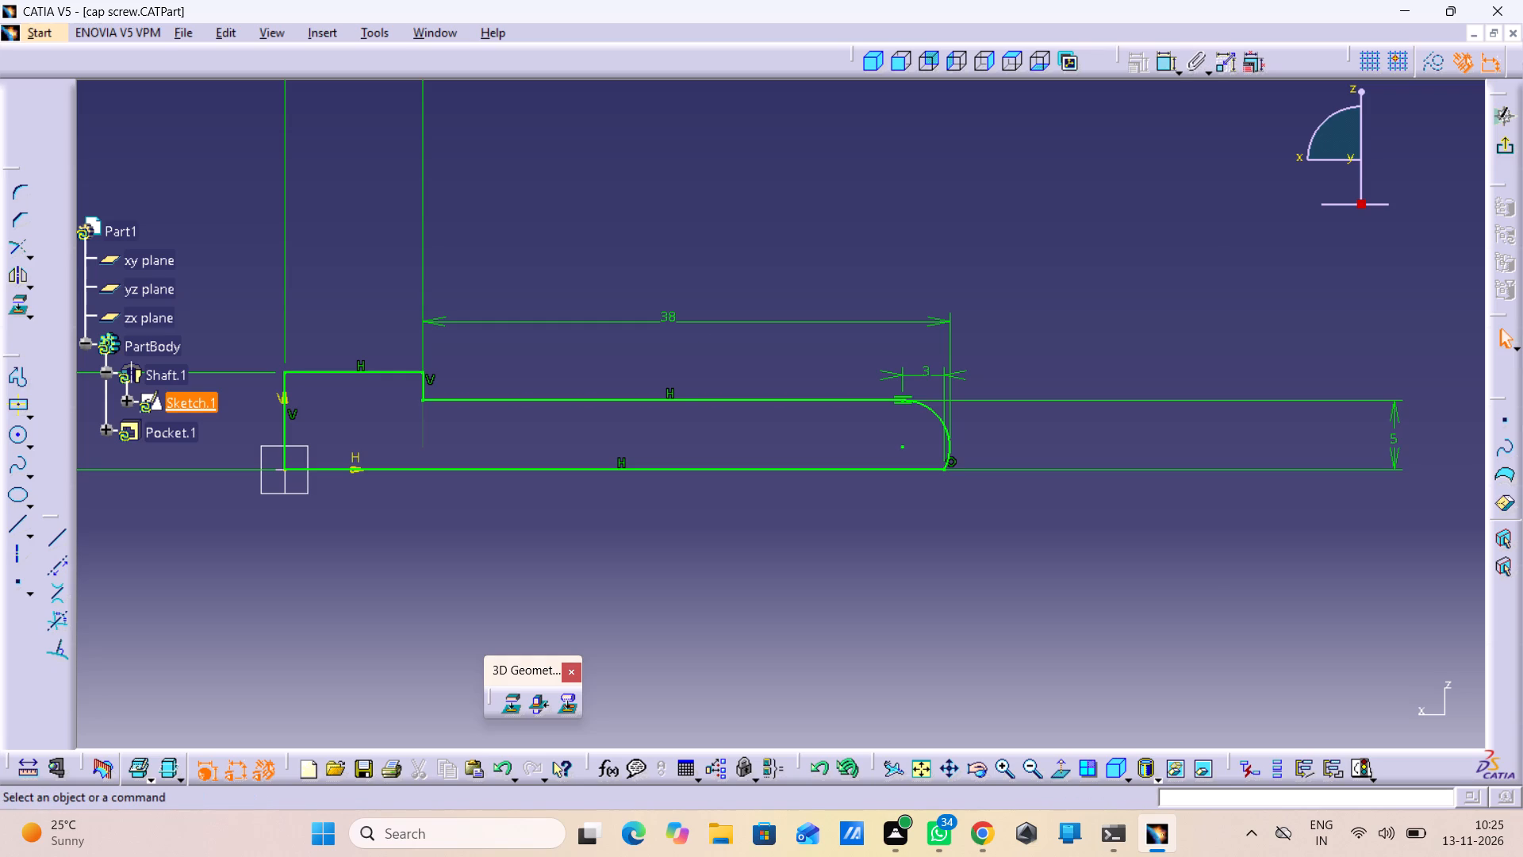
# Delete the 3 mm horizontal dimension between the endpoints of the tip arc.
pyautogui.moveTo(904, 402); pyautogui.dragTo(891, 416)
pyautogui.moveTo(941, 421); pyautogui.dragTo(911, 426)
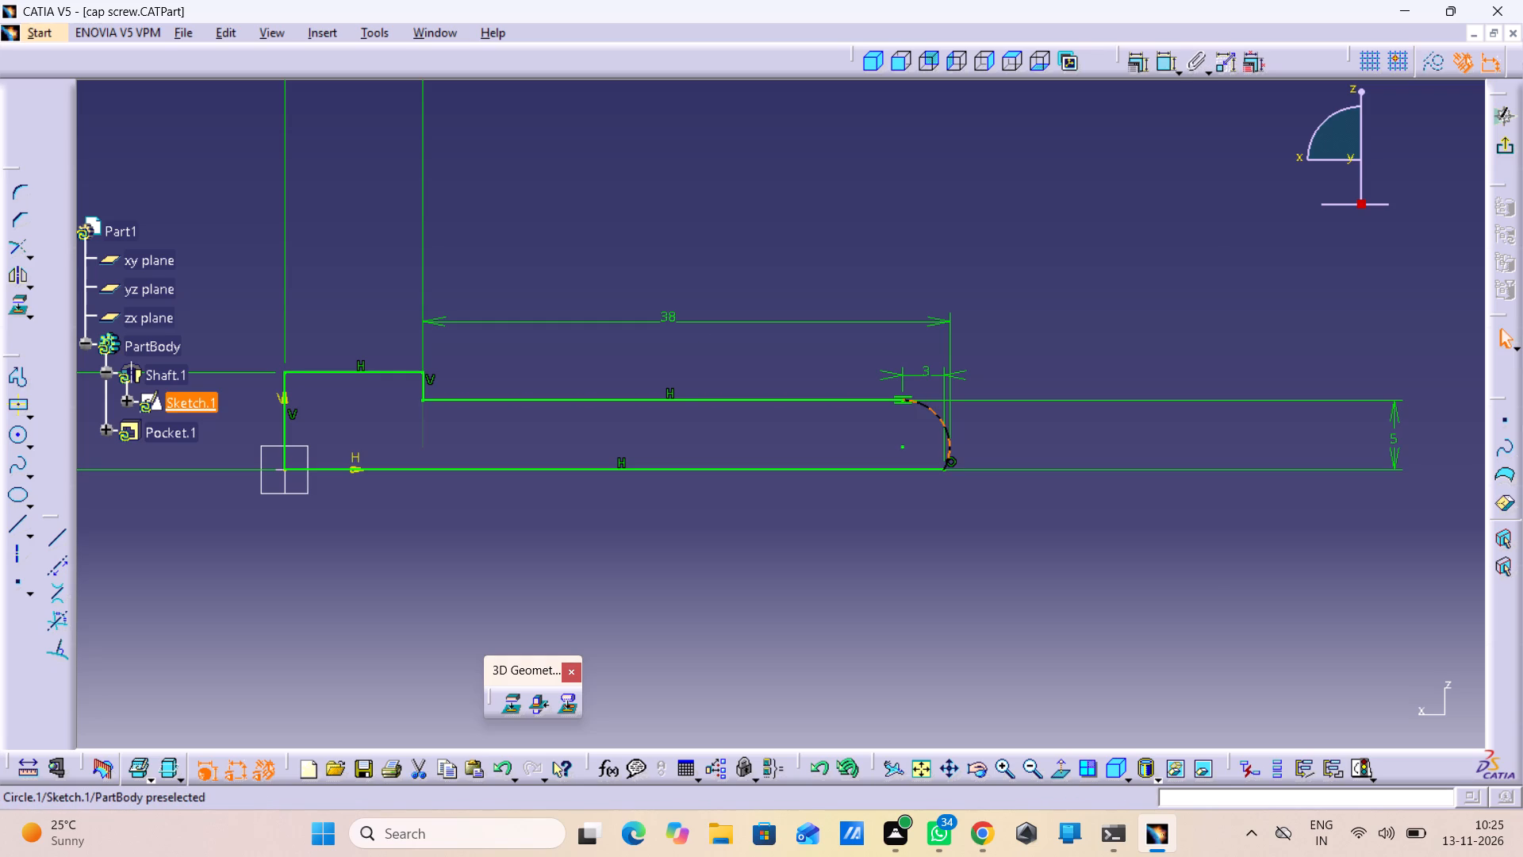
pyautogui.moveTo(911, 426); pyautogui.dragTo(904, 428)
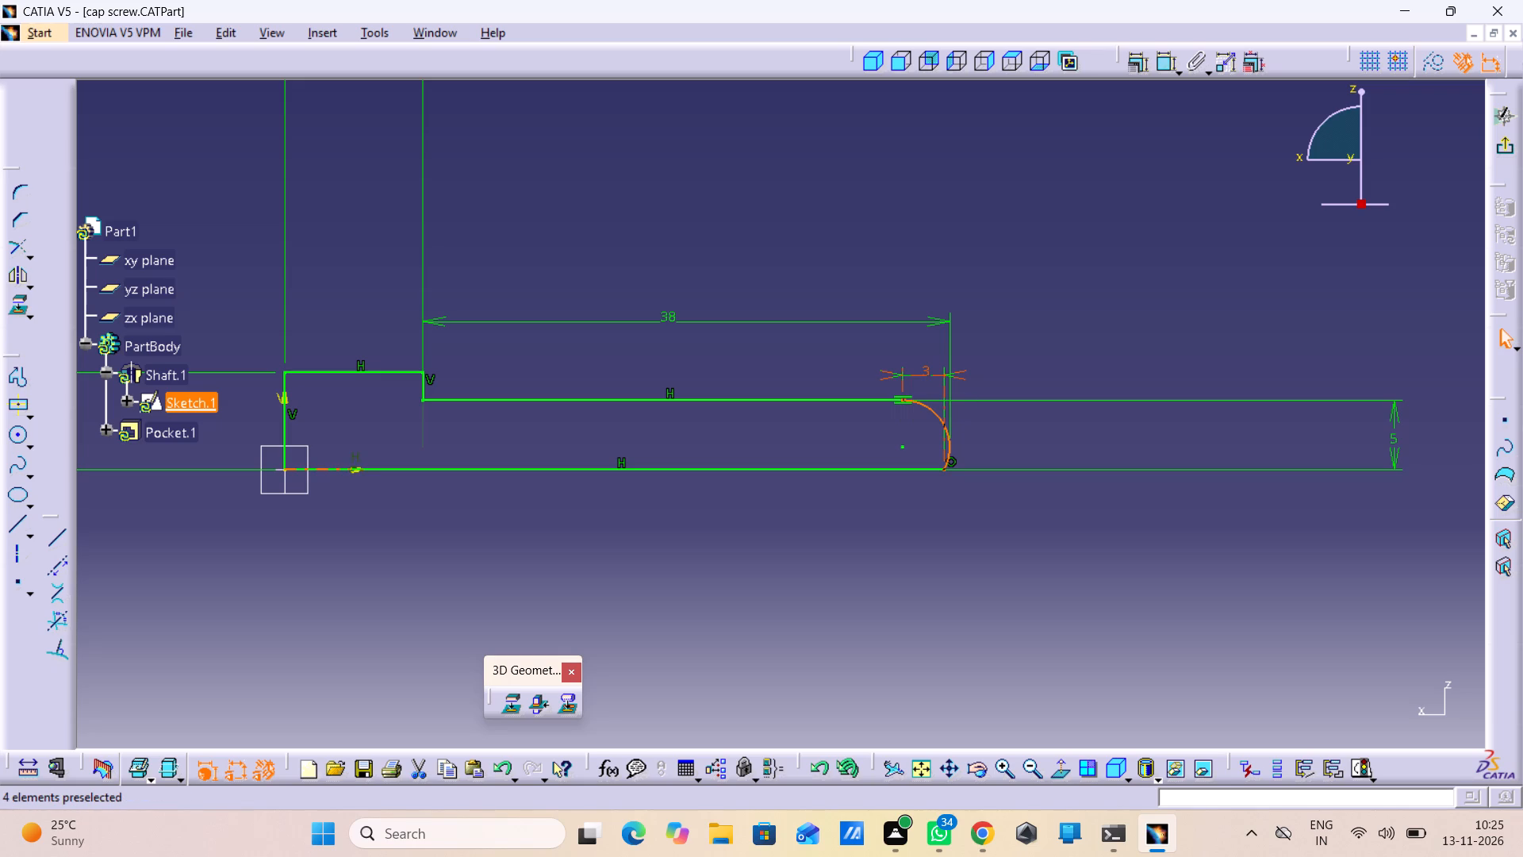
pyautogui.click(927, 373)
pyautogui.rightClick(927, 373)
pyautogui.click(994, 636)
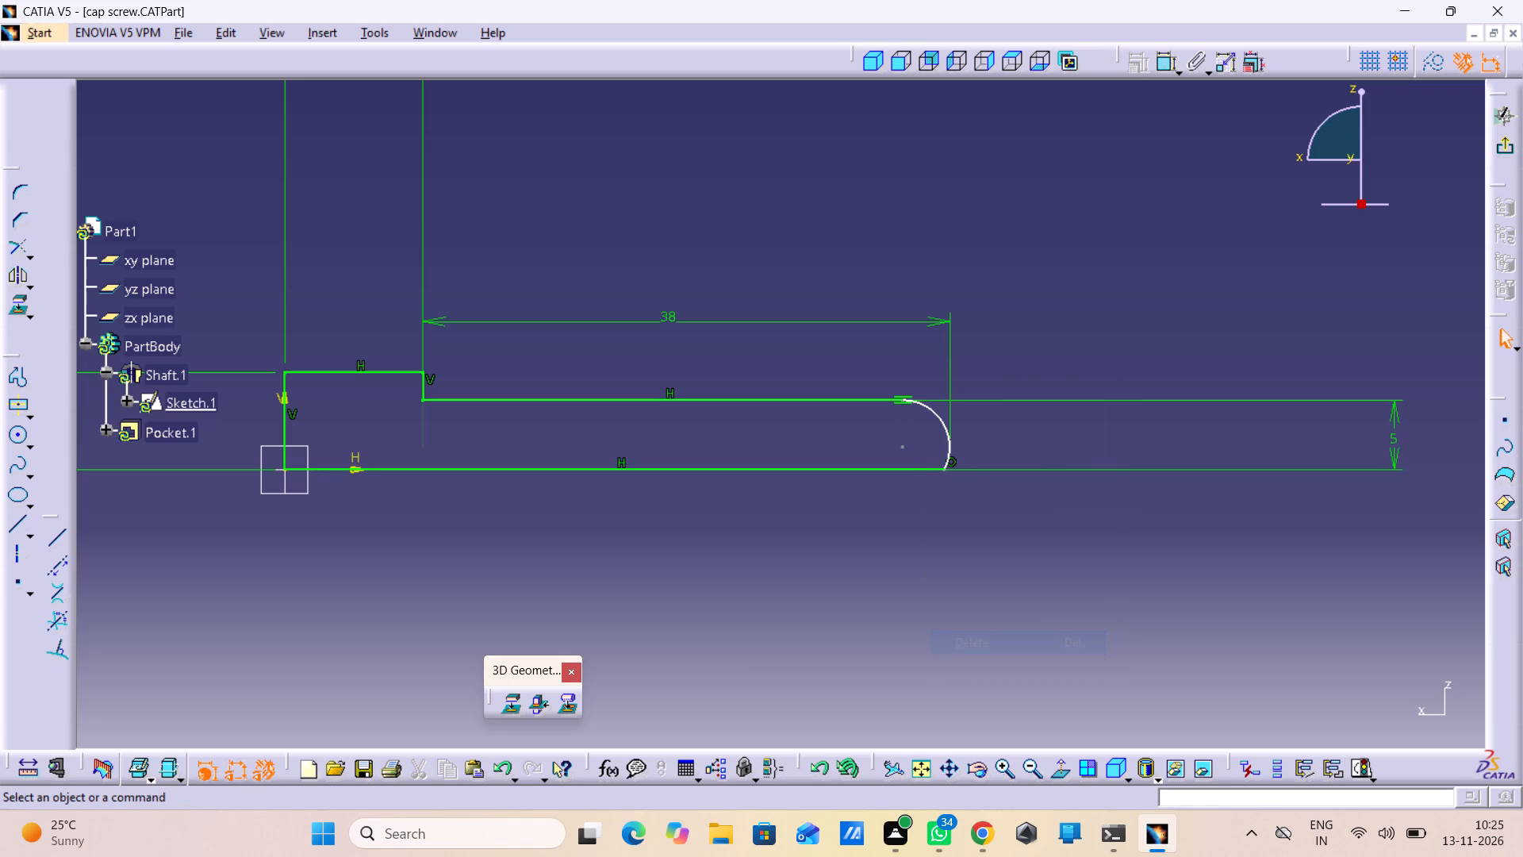
# Reshape the tip arc freehand to a radius of about 5.3 mm, ending on the screw's centreline.
pyautogui.moveTo(919, 406); pyautogui.dragTo(900, 407)
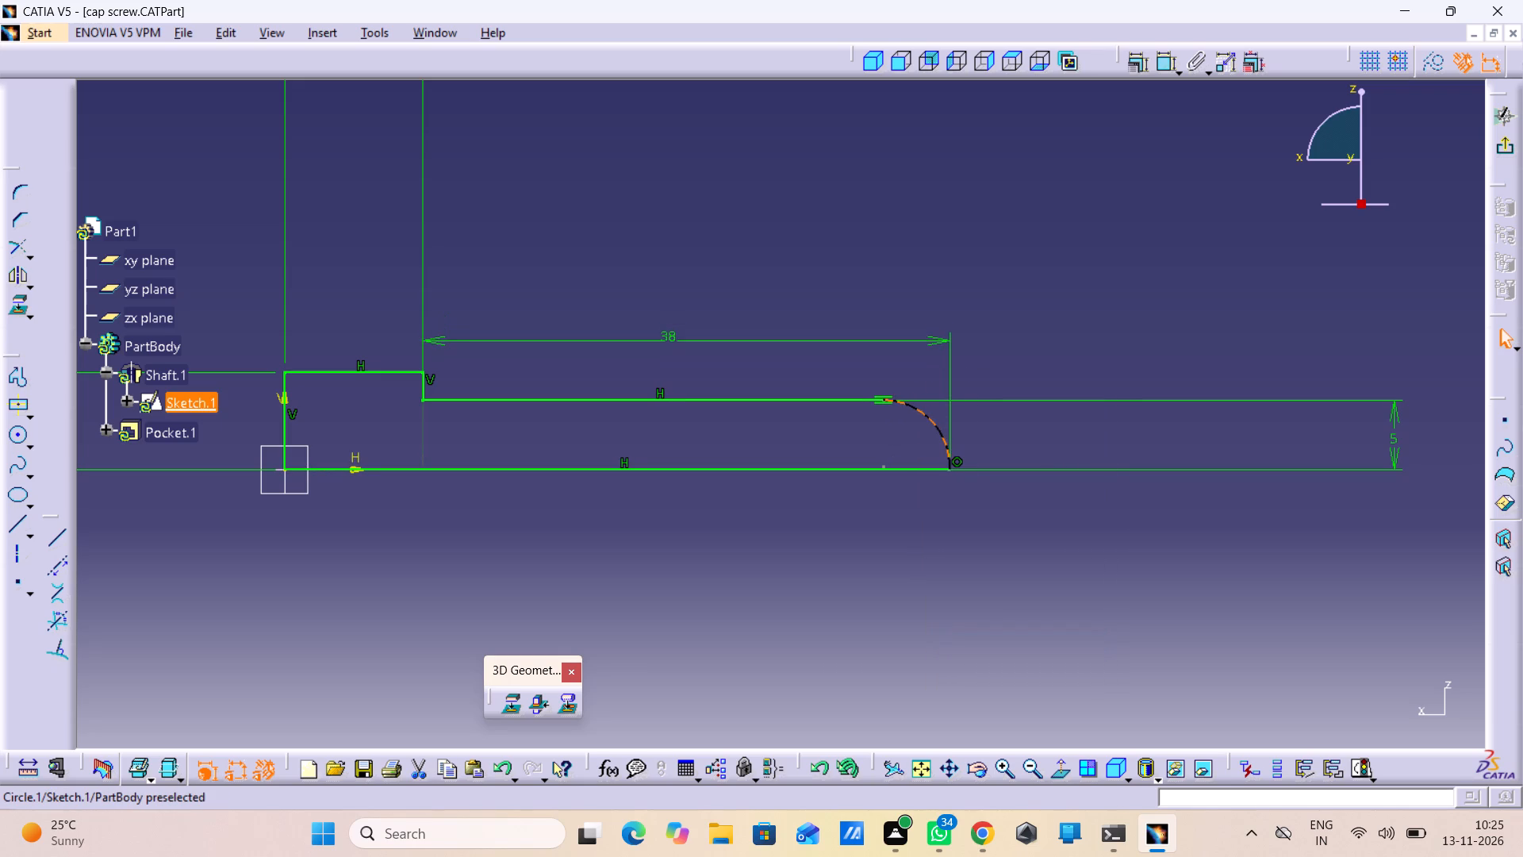
pyautogui.moveTo(900, 407); pyautogui.dragTo(886, 414)
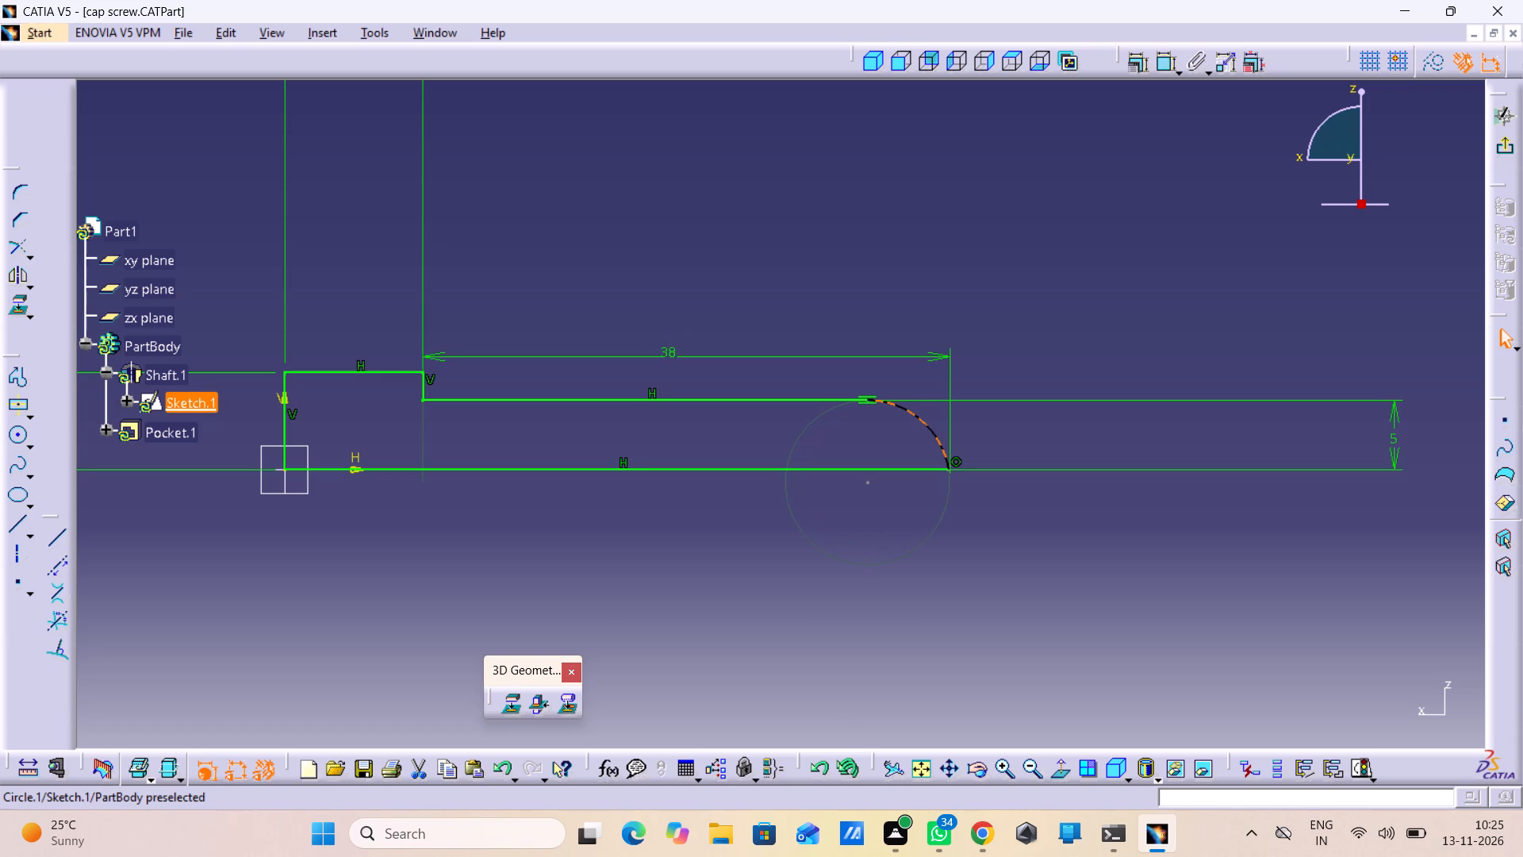
pyautogui.moveTo(886, 414); pyautogui.dragTo(894, 414)
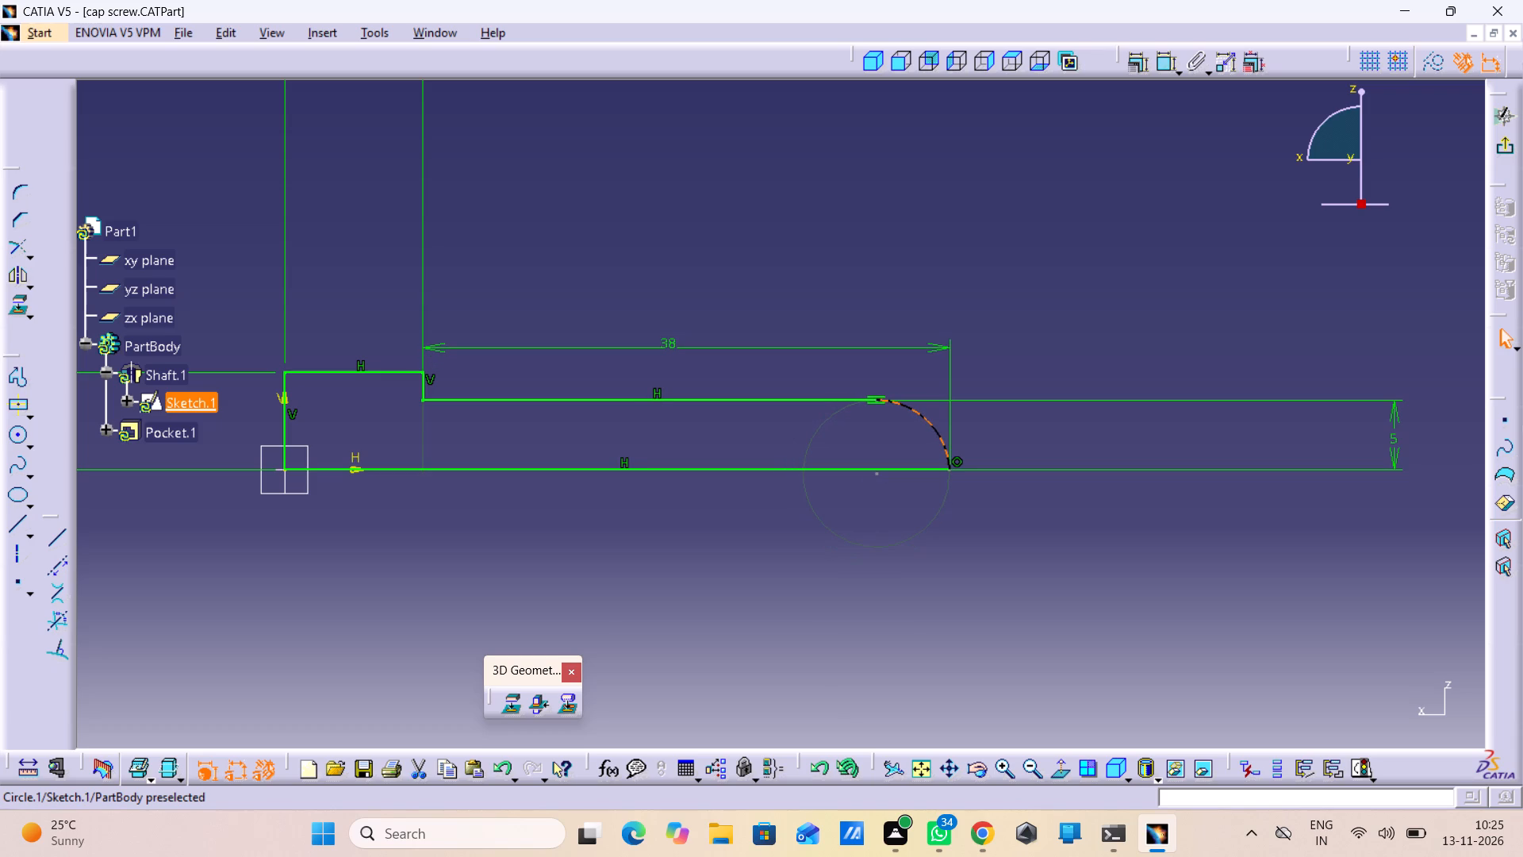
pyautogui.moveTo(894, 414); pyautogui.dragTo(924, 414)
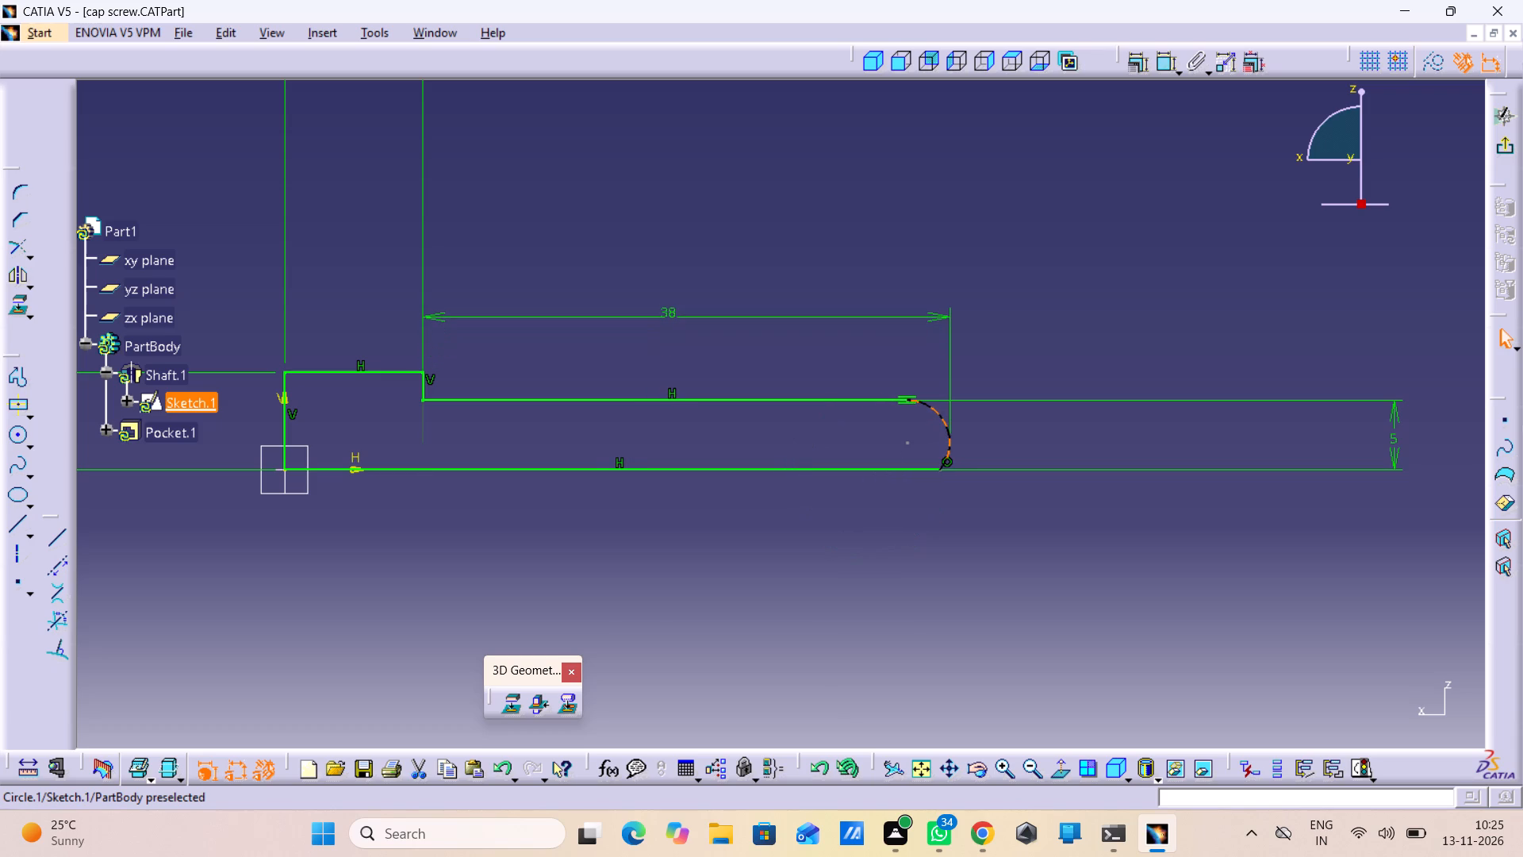
pyautogui.moveTo(924, 414); pyautogui.dragTo(895, 417)
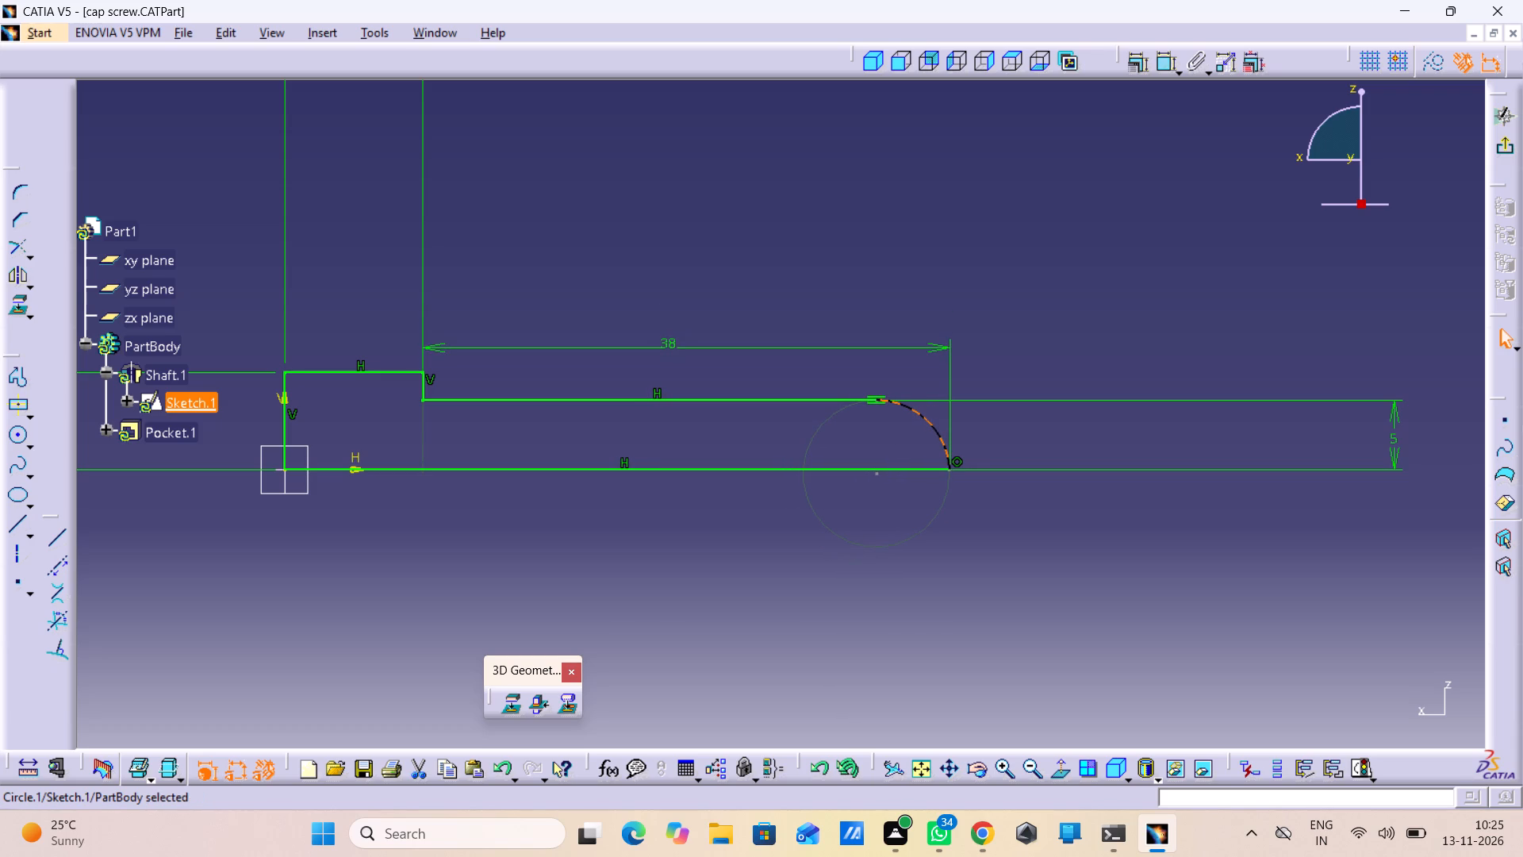
pyautogui.click(981, 388)
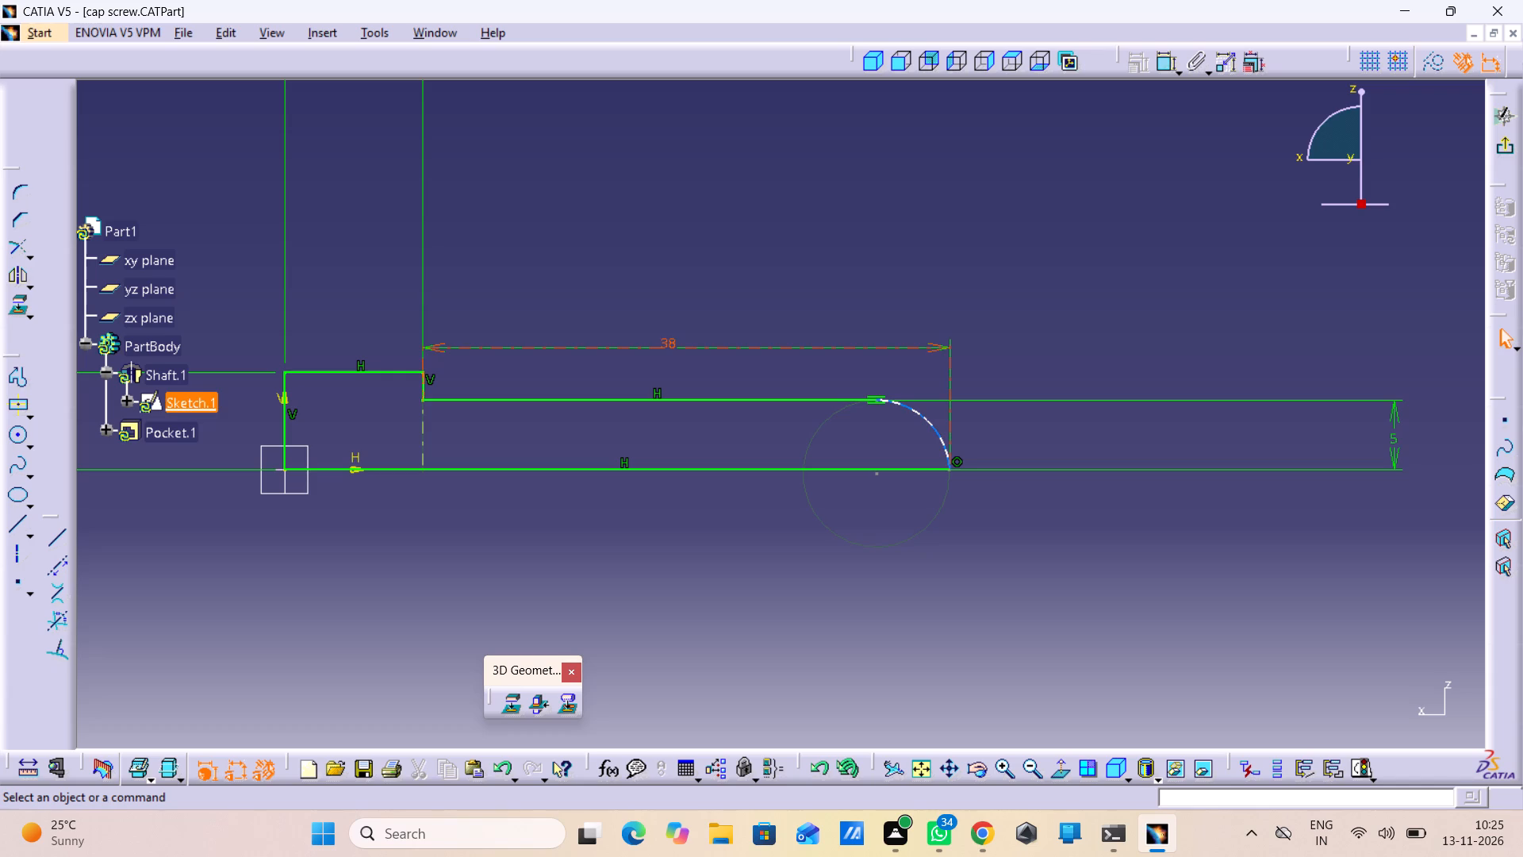
# Add a radius dimension to the tip arc, set it to 6 mm, and exit the sketch.
pyautogui.click(1165, 61)
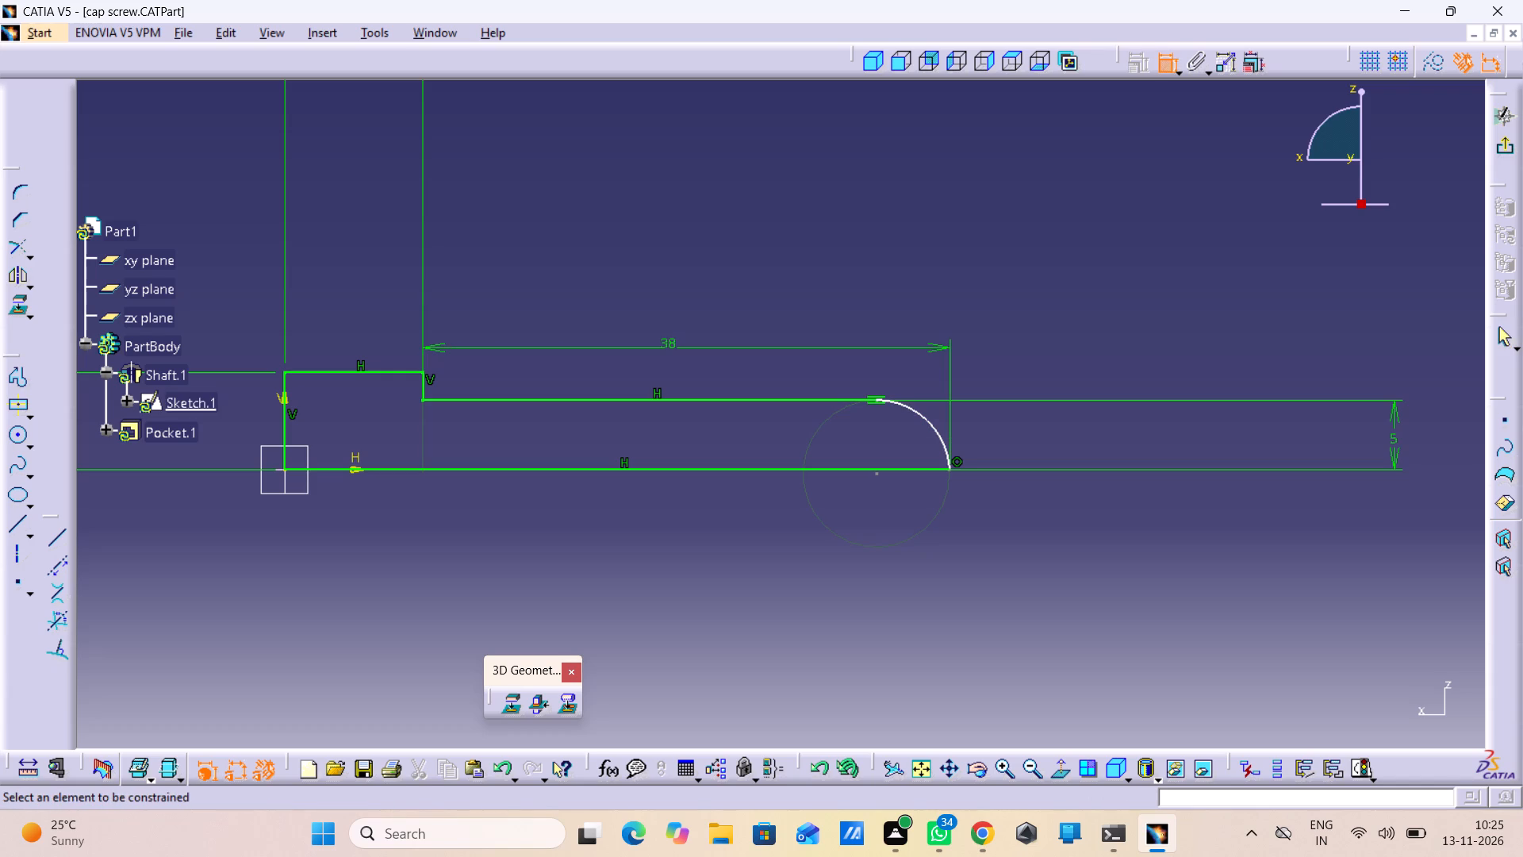
pyautogui.click(935, 424)
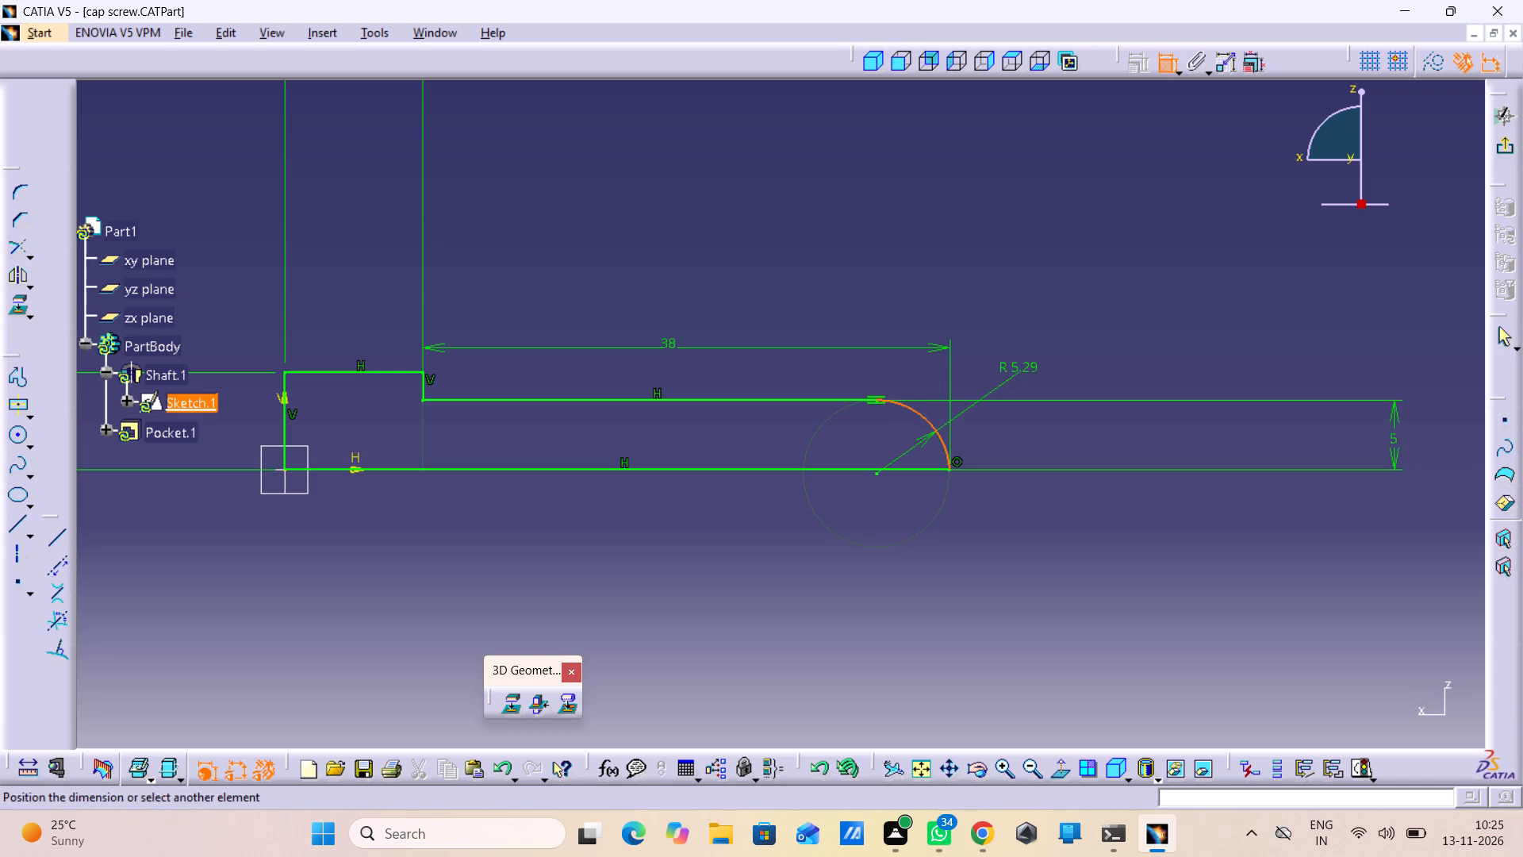
pyautogui.click(1020, 364)
pyautogui.doubleClick(1019, 359)
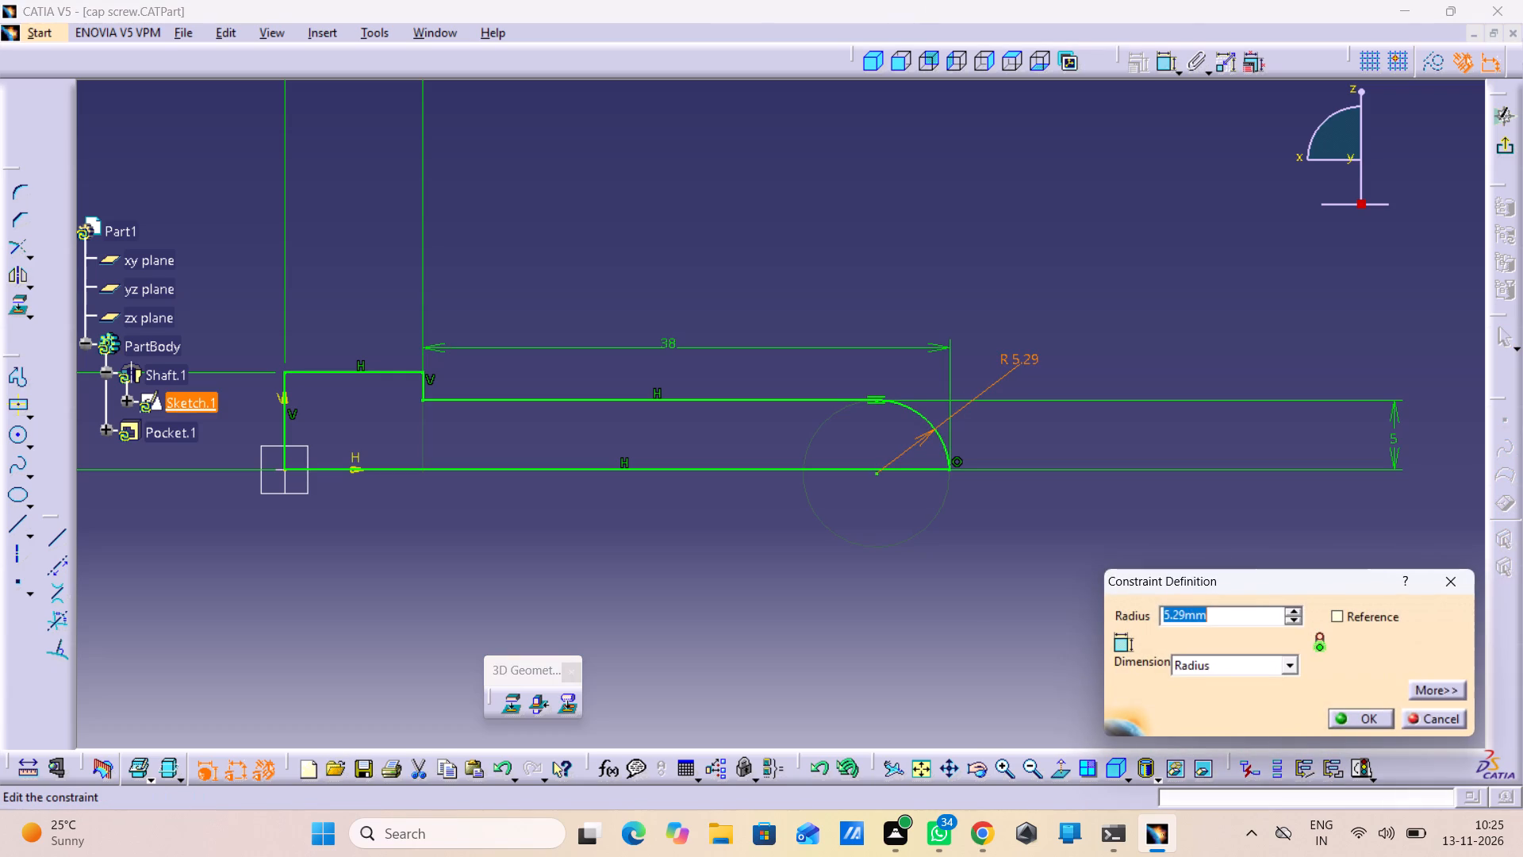
pyautogui.press('6')
pyautogui.press('Return')
pyautogui.click(1120, 291)
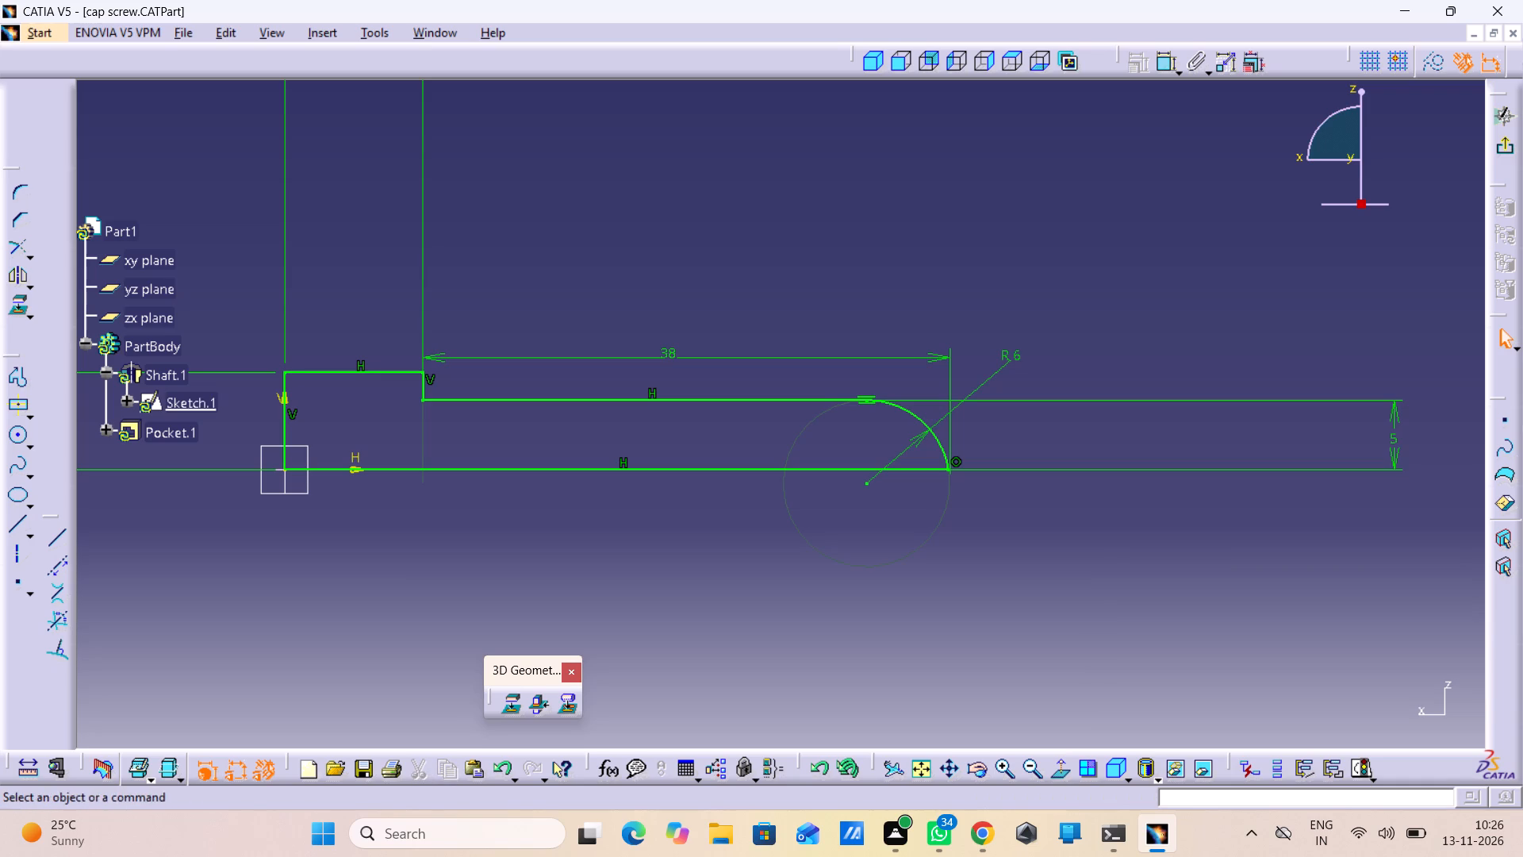
pyautogui.click(1502, 159)
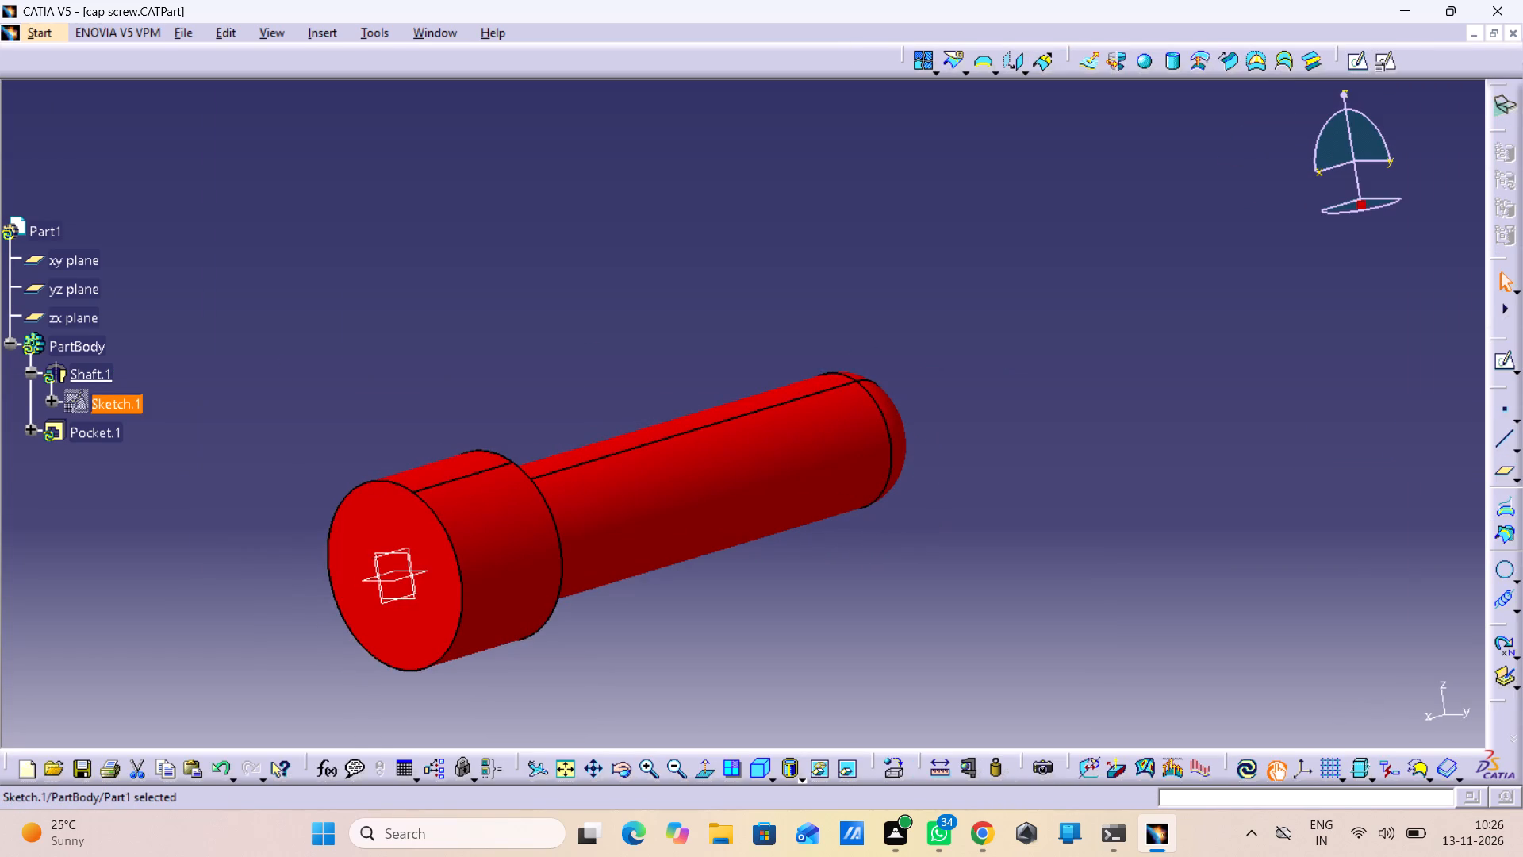
# Rebuild the cap screw's shaft from its edited profile sketch, keeping the 360 degree revolution.
pyautogui.click(90, 375)
pyautogui.doubleClick(90, 375)
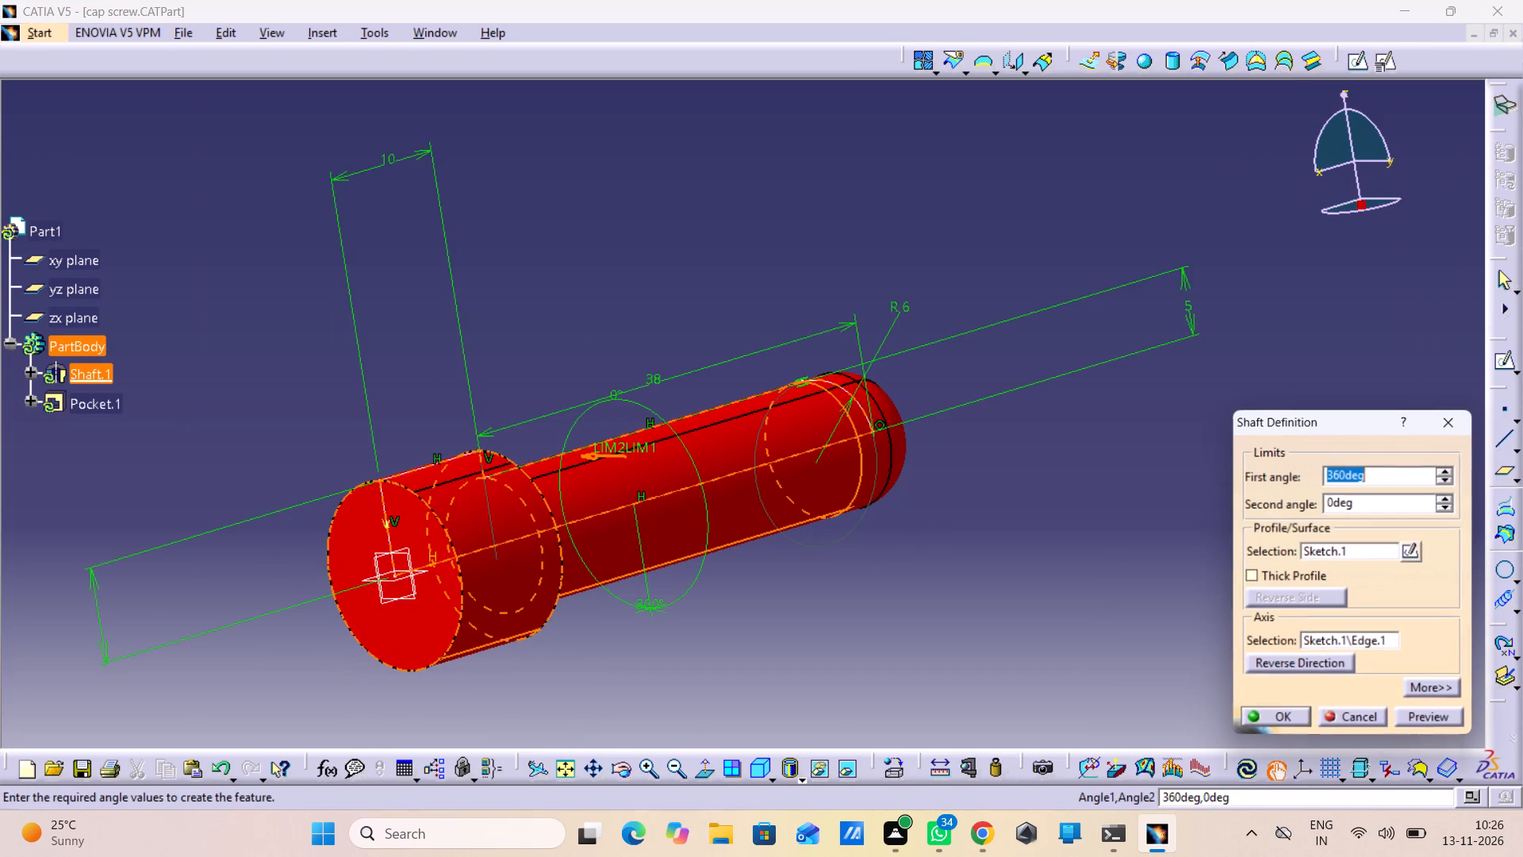
pyautogui.click(1440, 725)
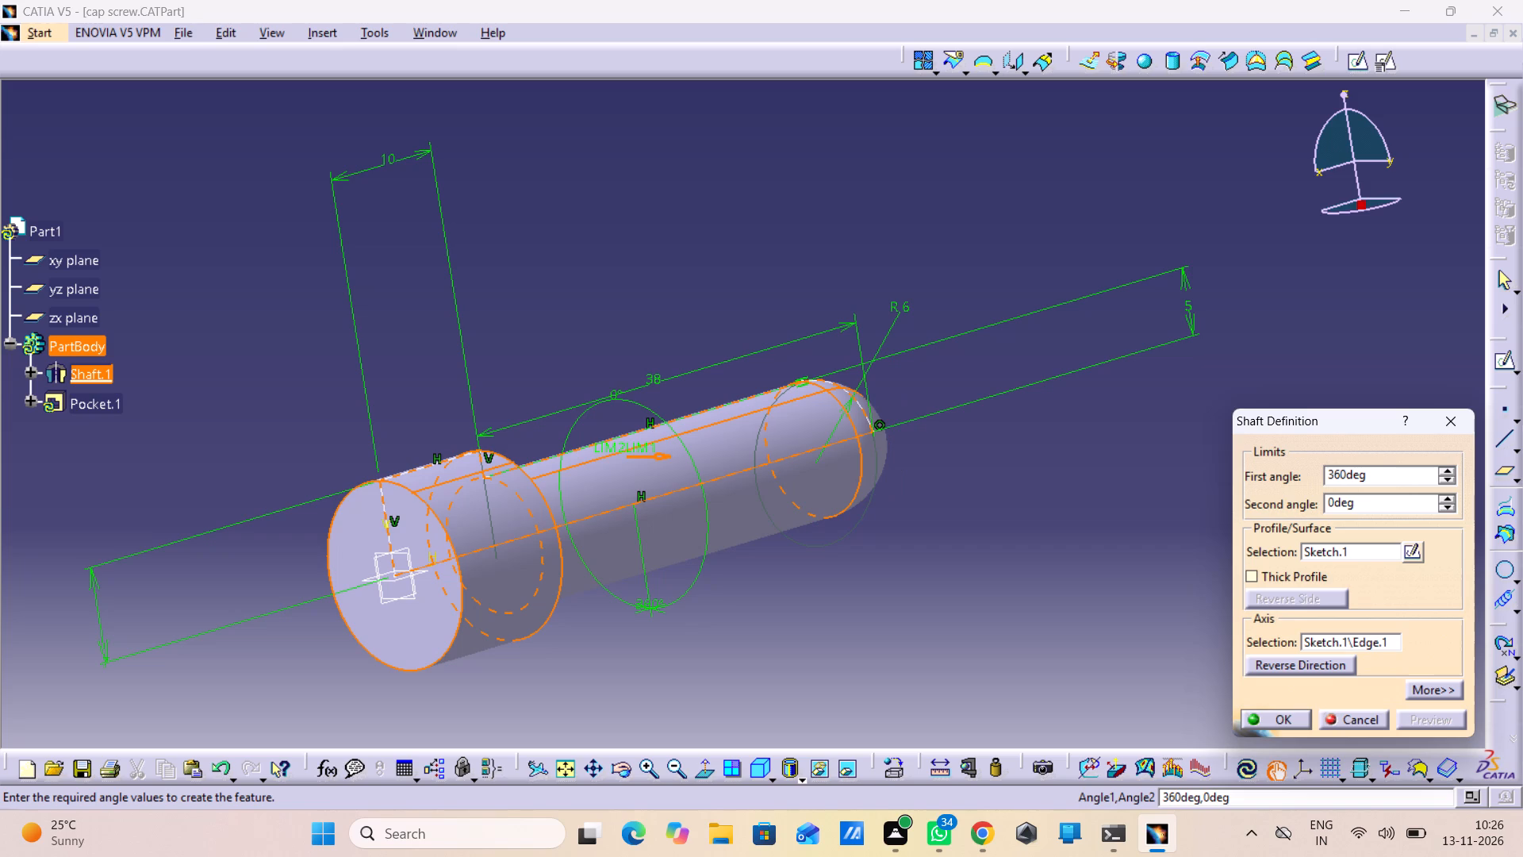
pyautogui.click(1283, 715)
pyautogui.click(1064, 609)
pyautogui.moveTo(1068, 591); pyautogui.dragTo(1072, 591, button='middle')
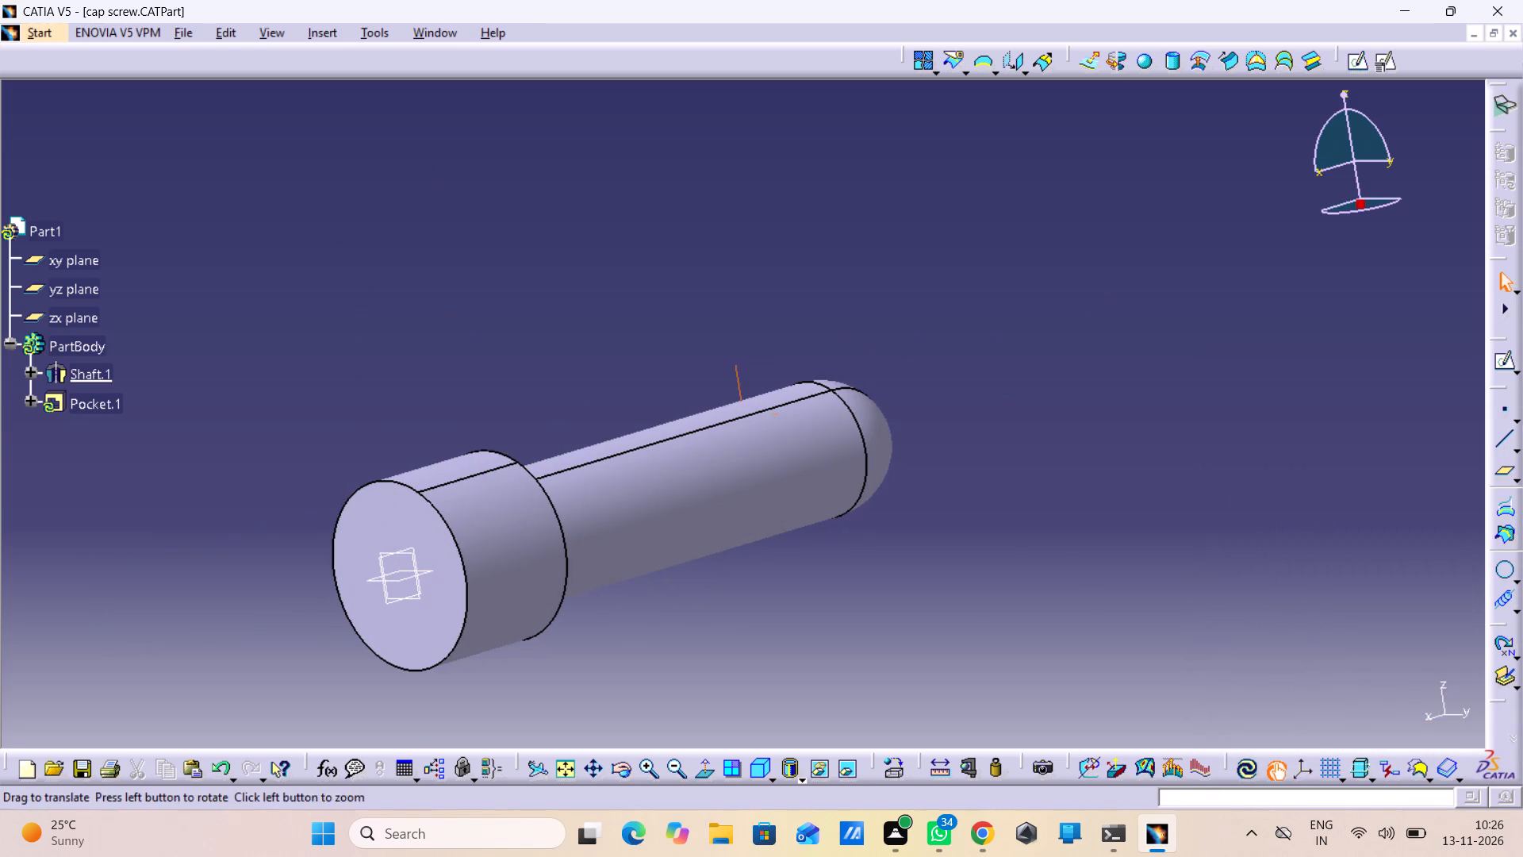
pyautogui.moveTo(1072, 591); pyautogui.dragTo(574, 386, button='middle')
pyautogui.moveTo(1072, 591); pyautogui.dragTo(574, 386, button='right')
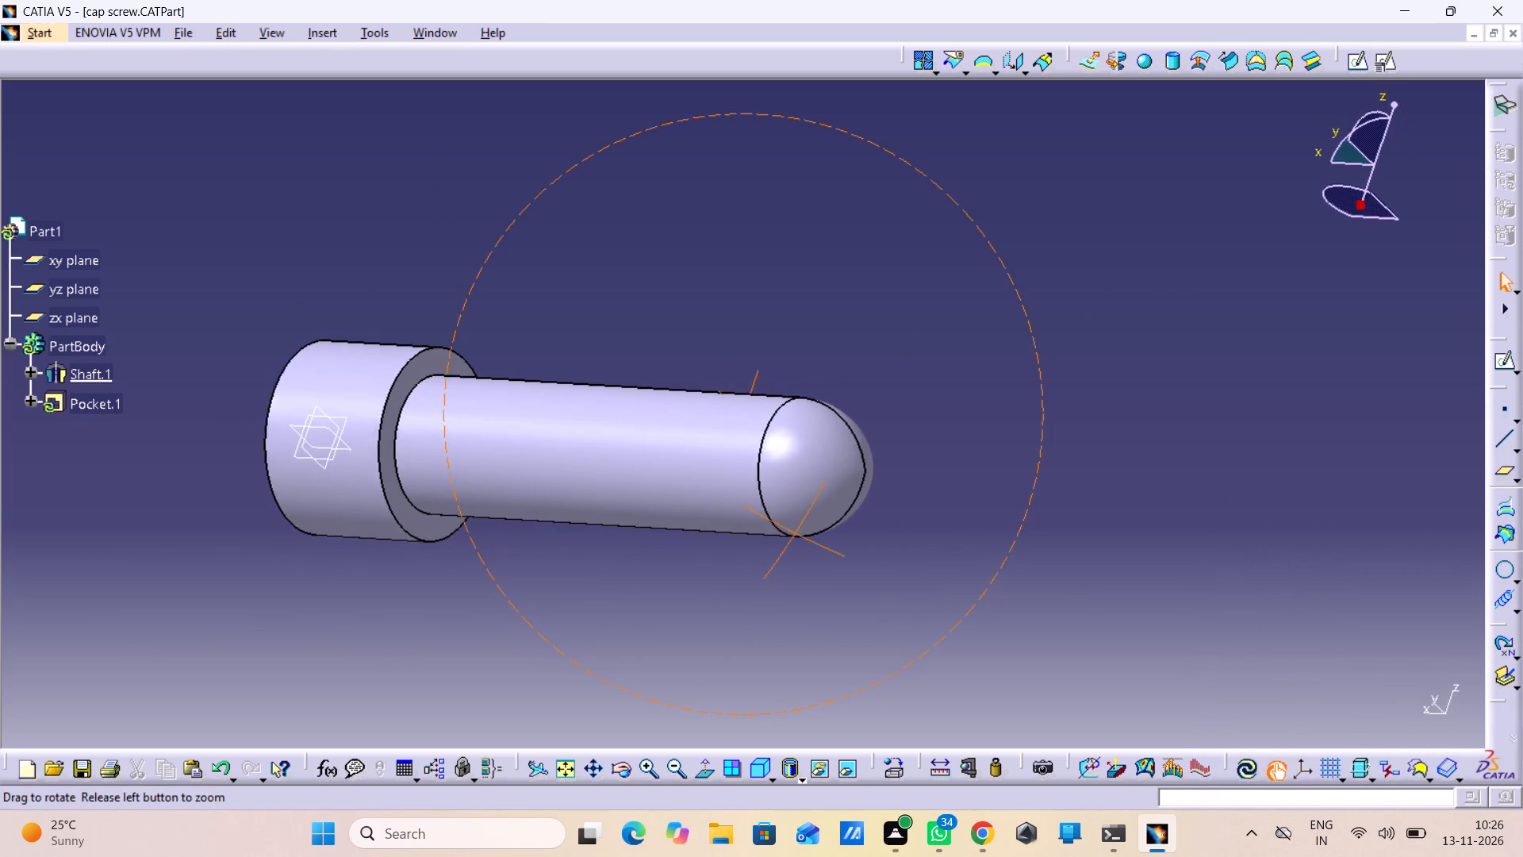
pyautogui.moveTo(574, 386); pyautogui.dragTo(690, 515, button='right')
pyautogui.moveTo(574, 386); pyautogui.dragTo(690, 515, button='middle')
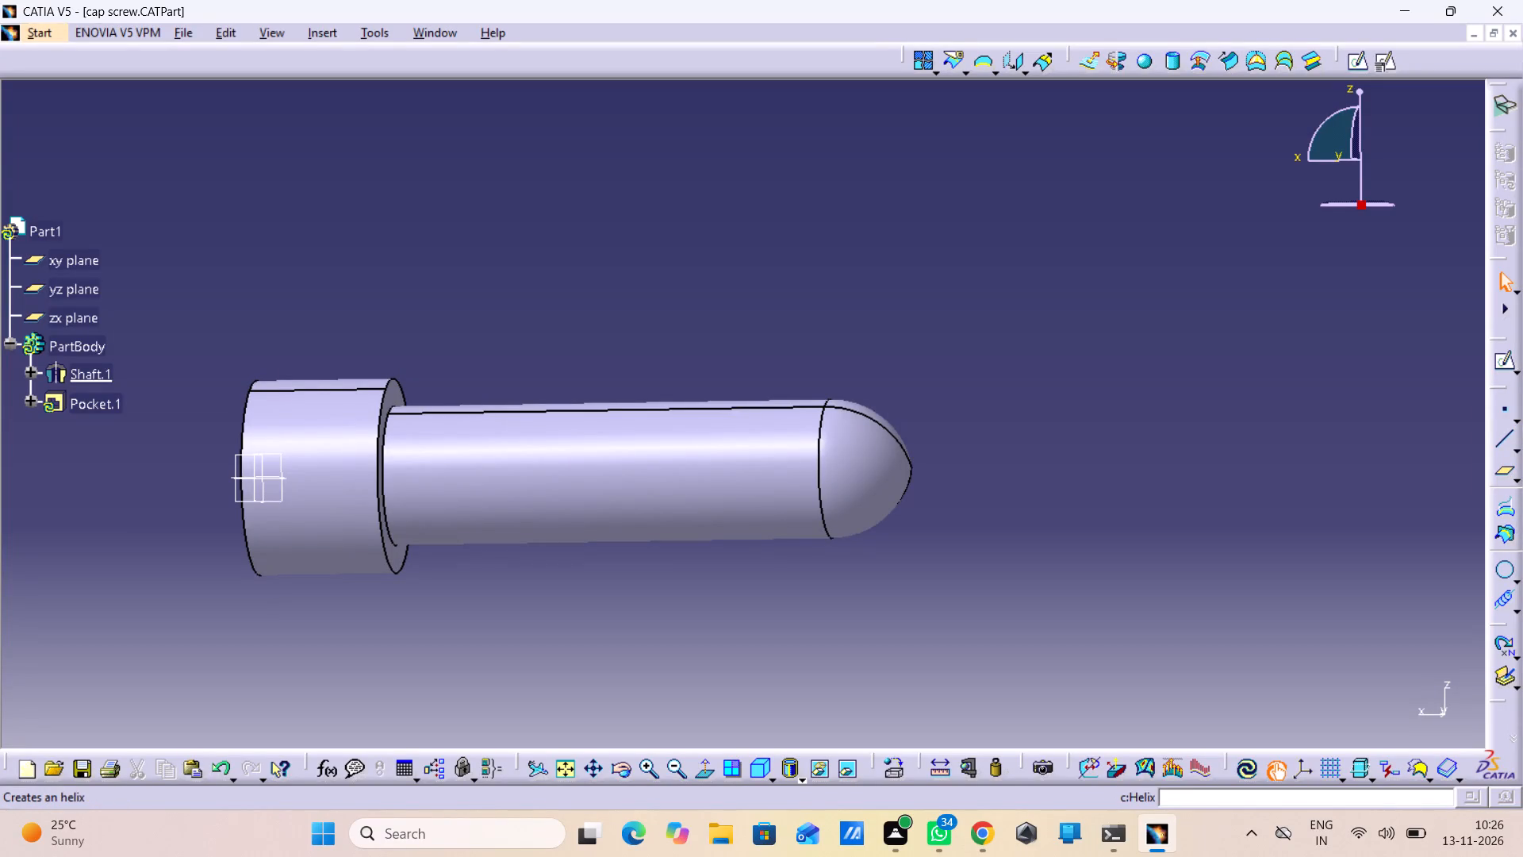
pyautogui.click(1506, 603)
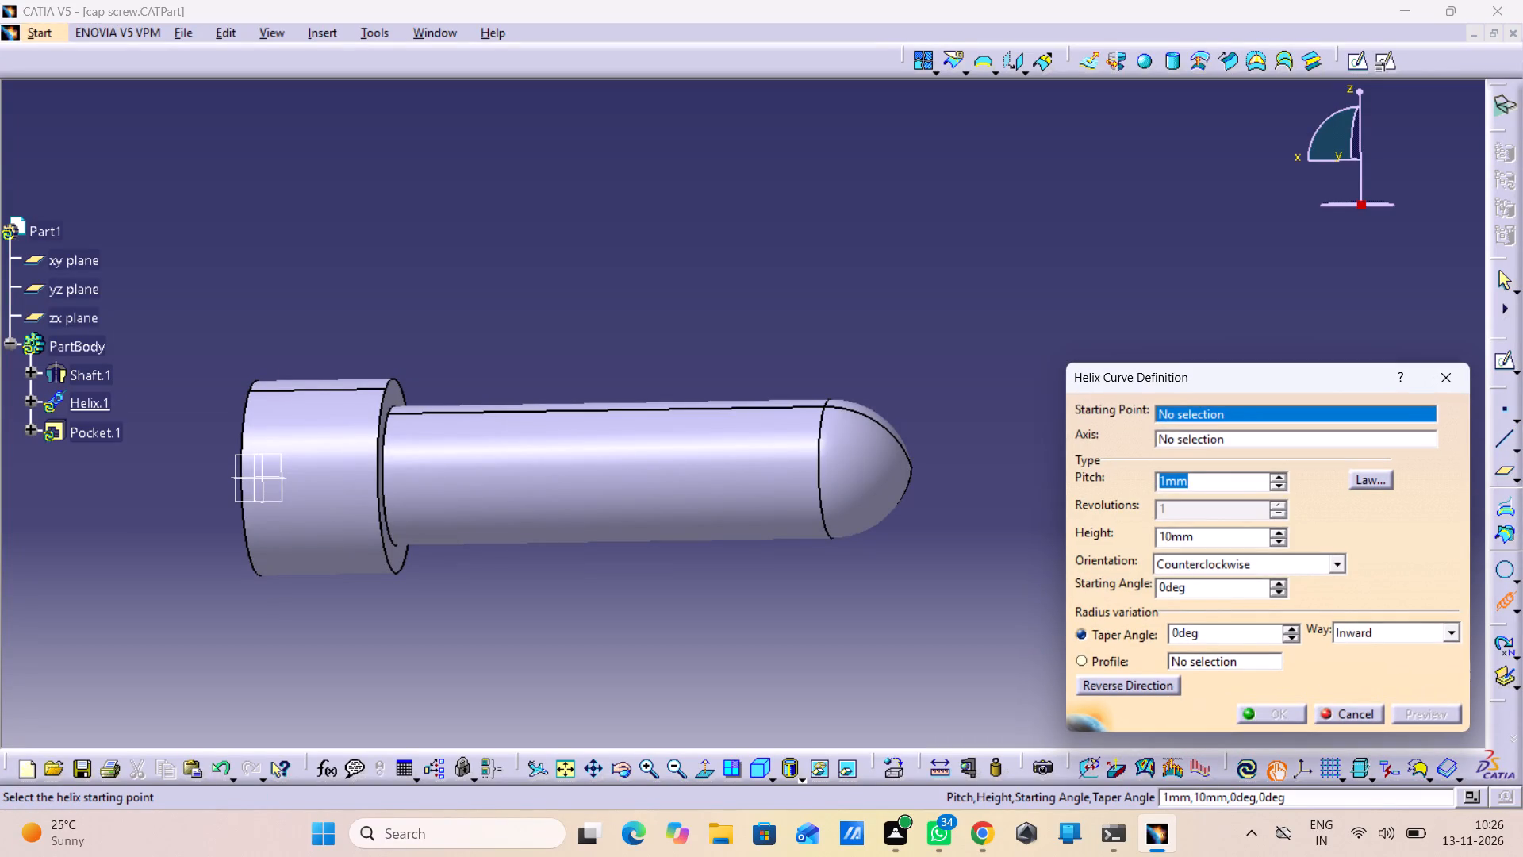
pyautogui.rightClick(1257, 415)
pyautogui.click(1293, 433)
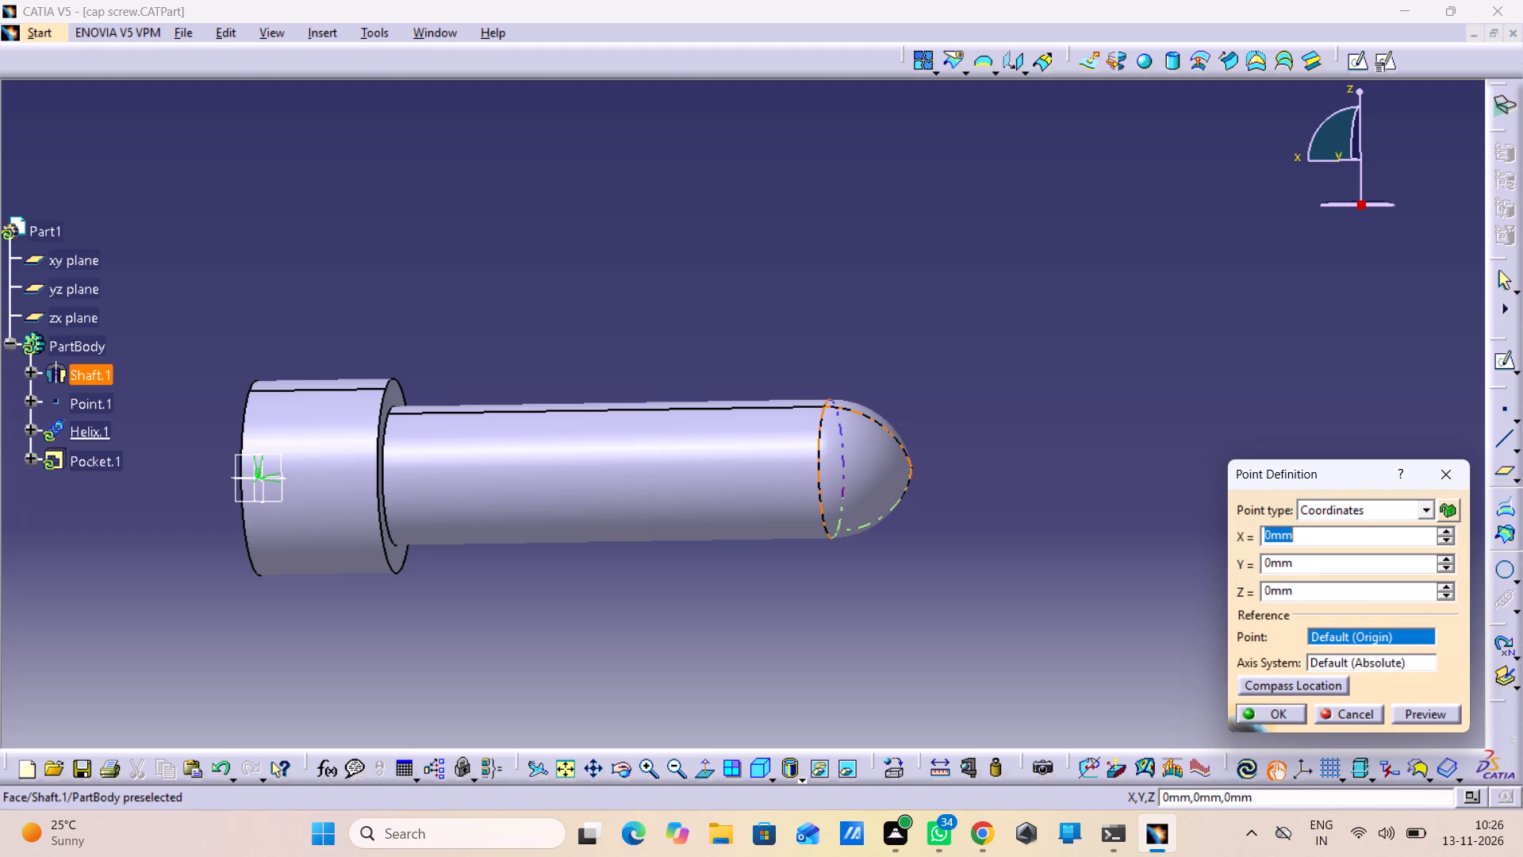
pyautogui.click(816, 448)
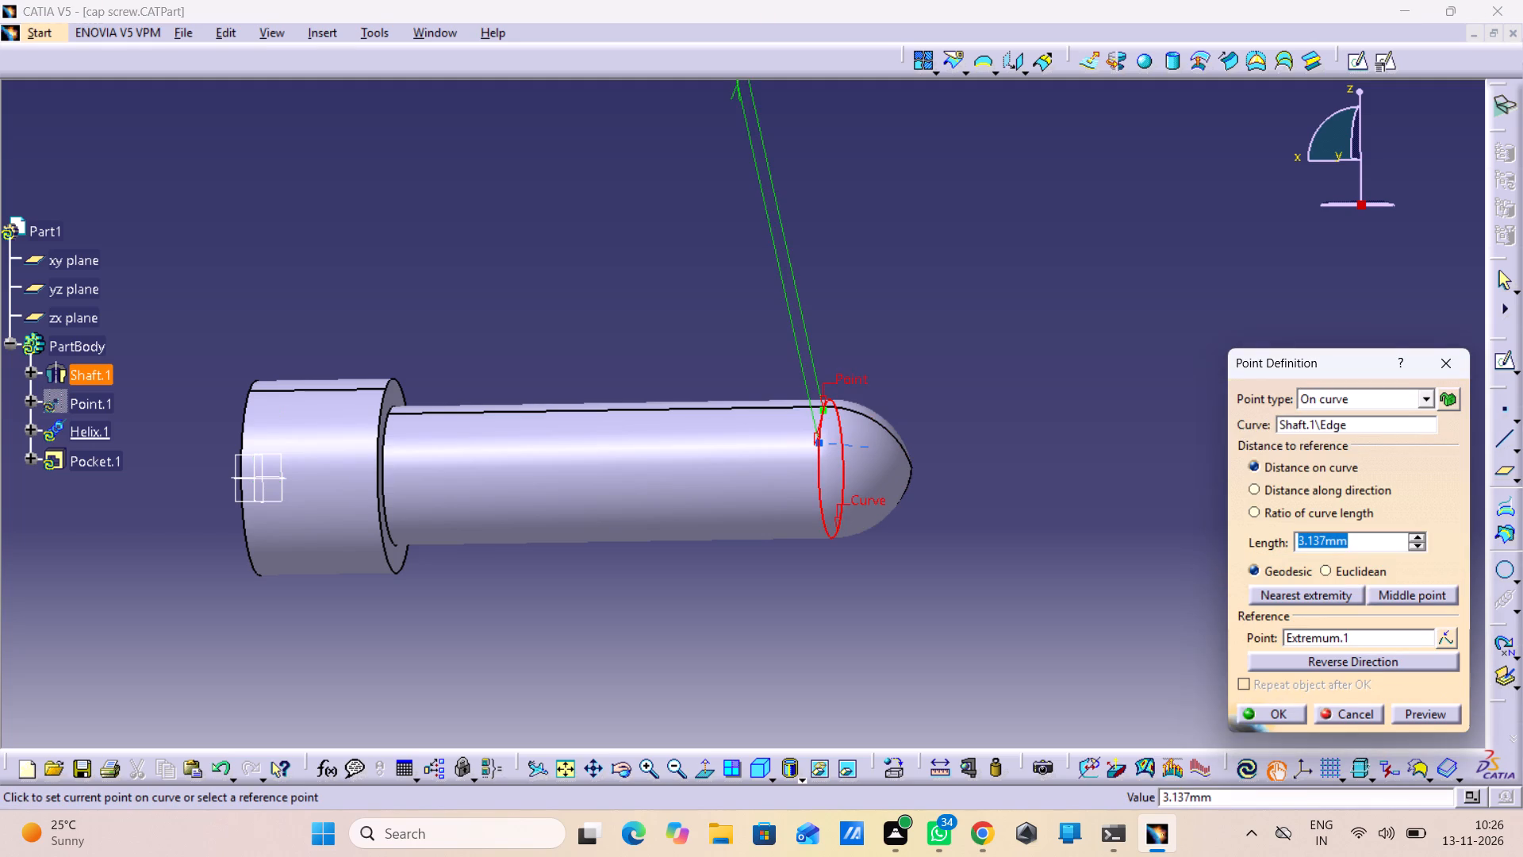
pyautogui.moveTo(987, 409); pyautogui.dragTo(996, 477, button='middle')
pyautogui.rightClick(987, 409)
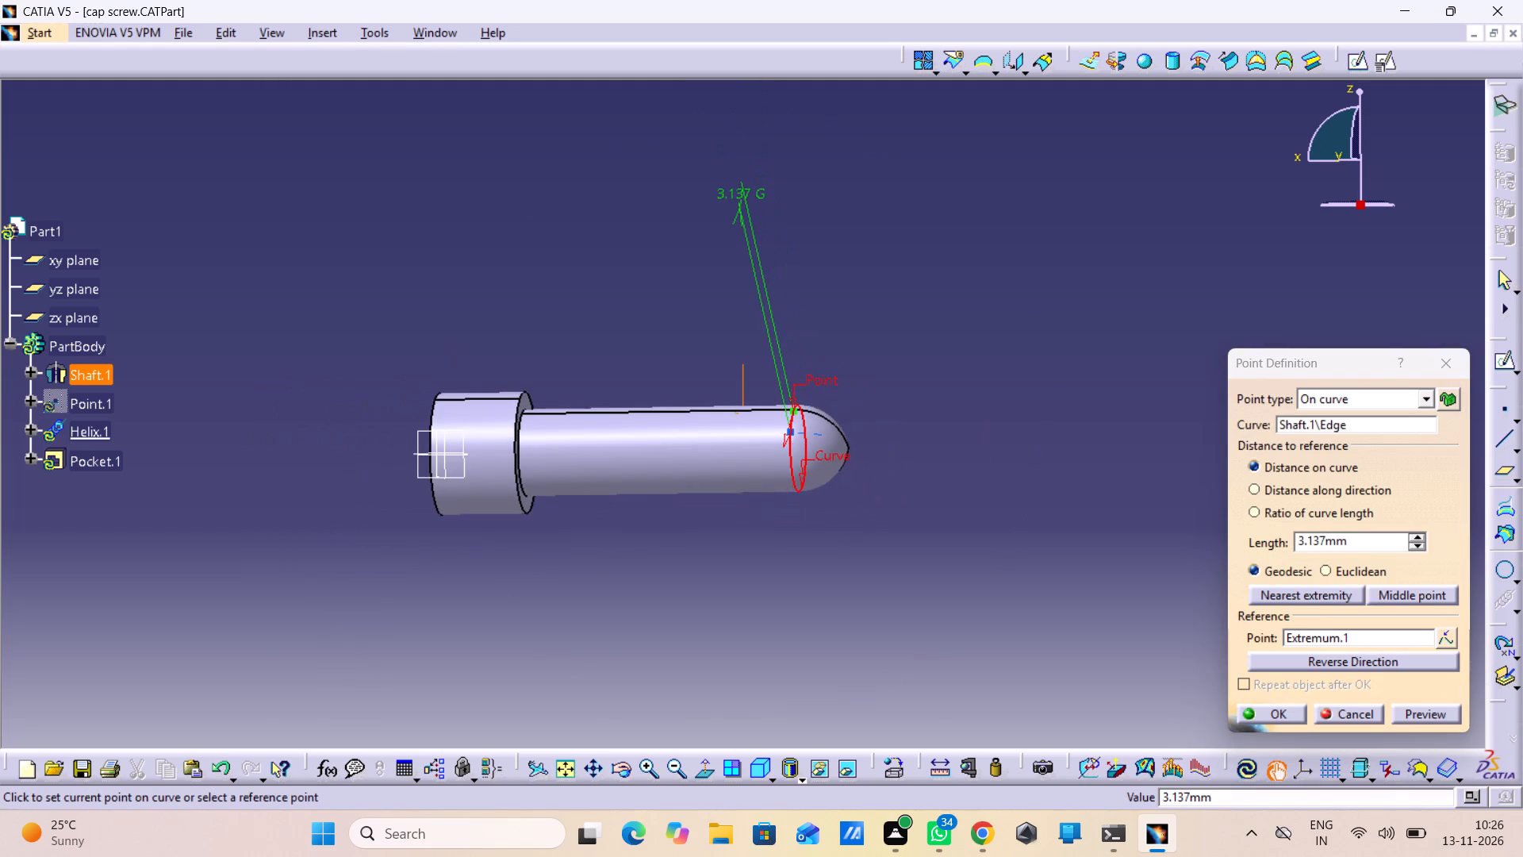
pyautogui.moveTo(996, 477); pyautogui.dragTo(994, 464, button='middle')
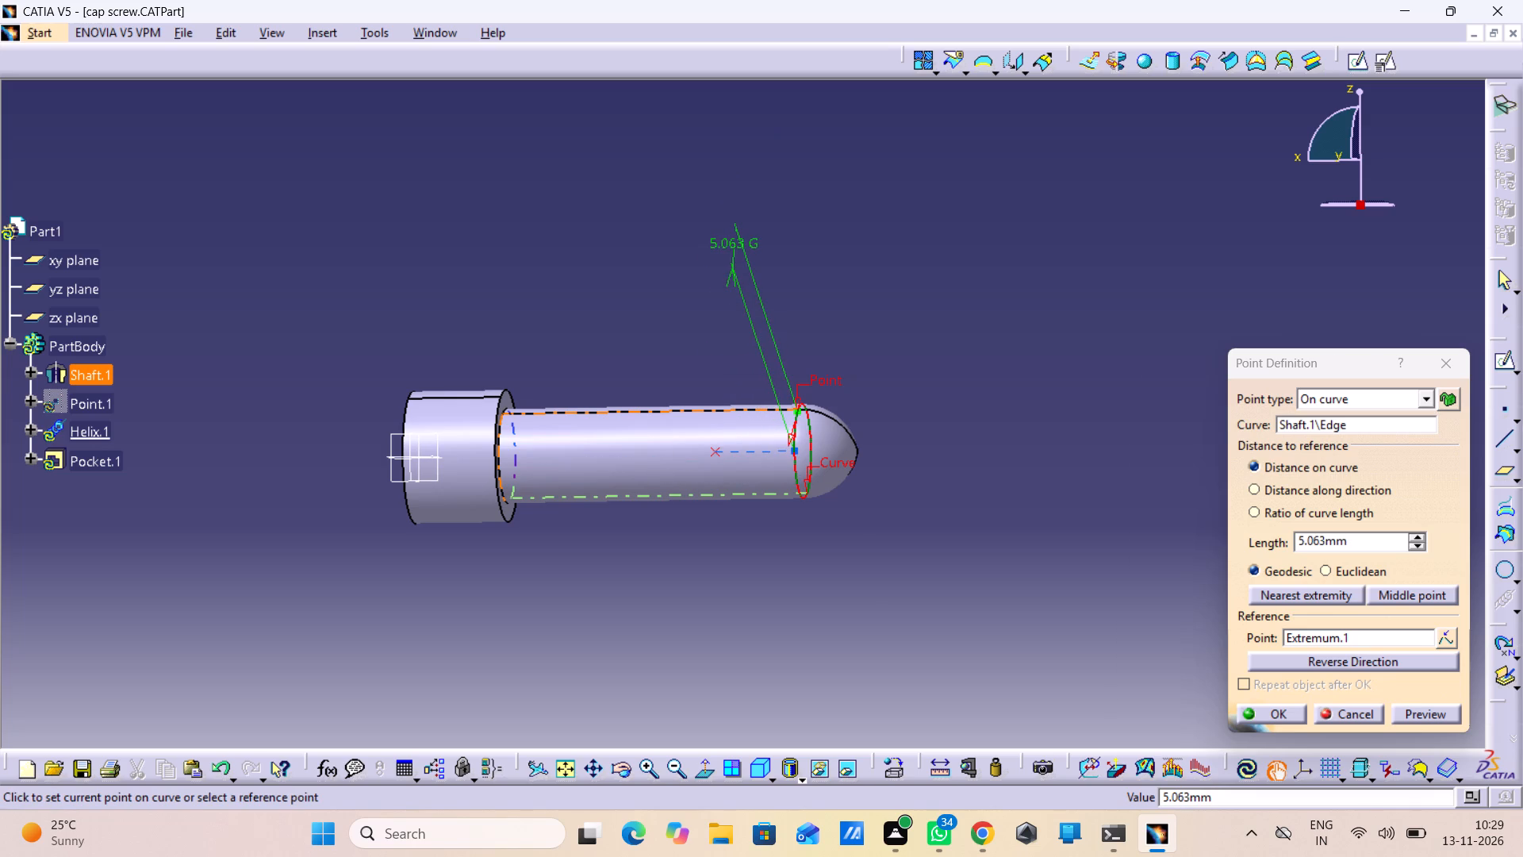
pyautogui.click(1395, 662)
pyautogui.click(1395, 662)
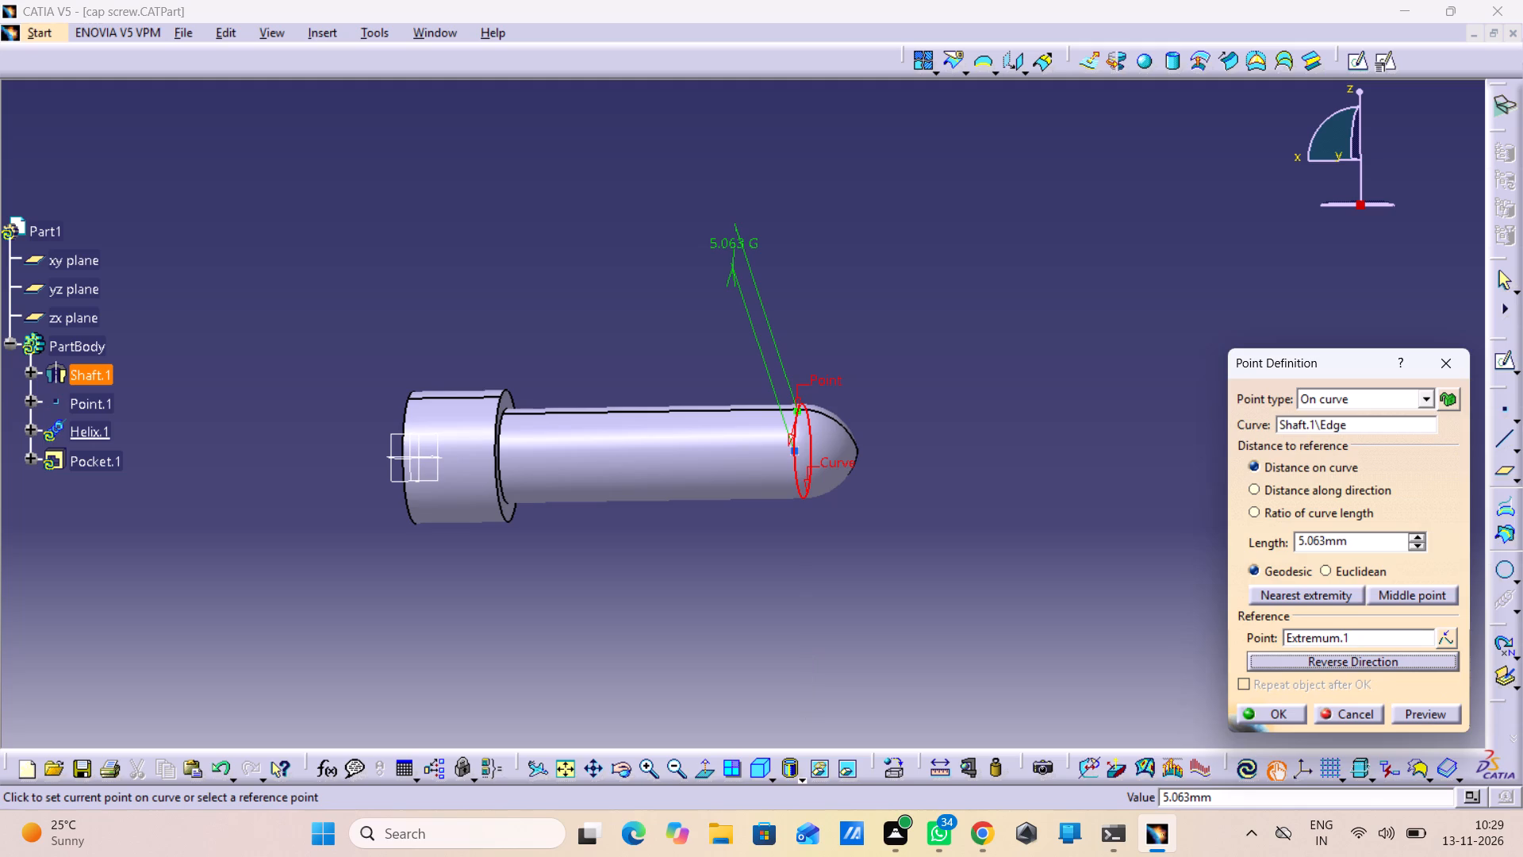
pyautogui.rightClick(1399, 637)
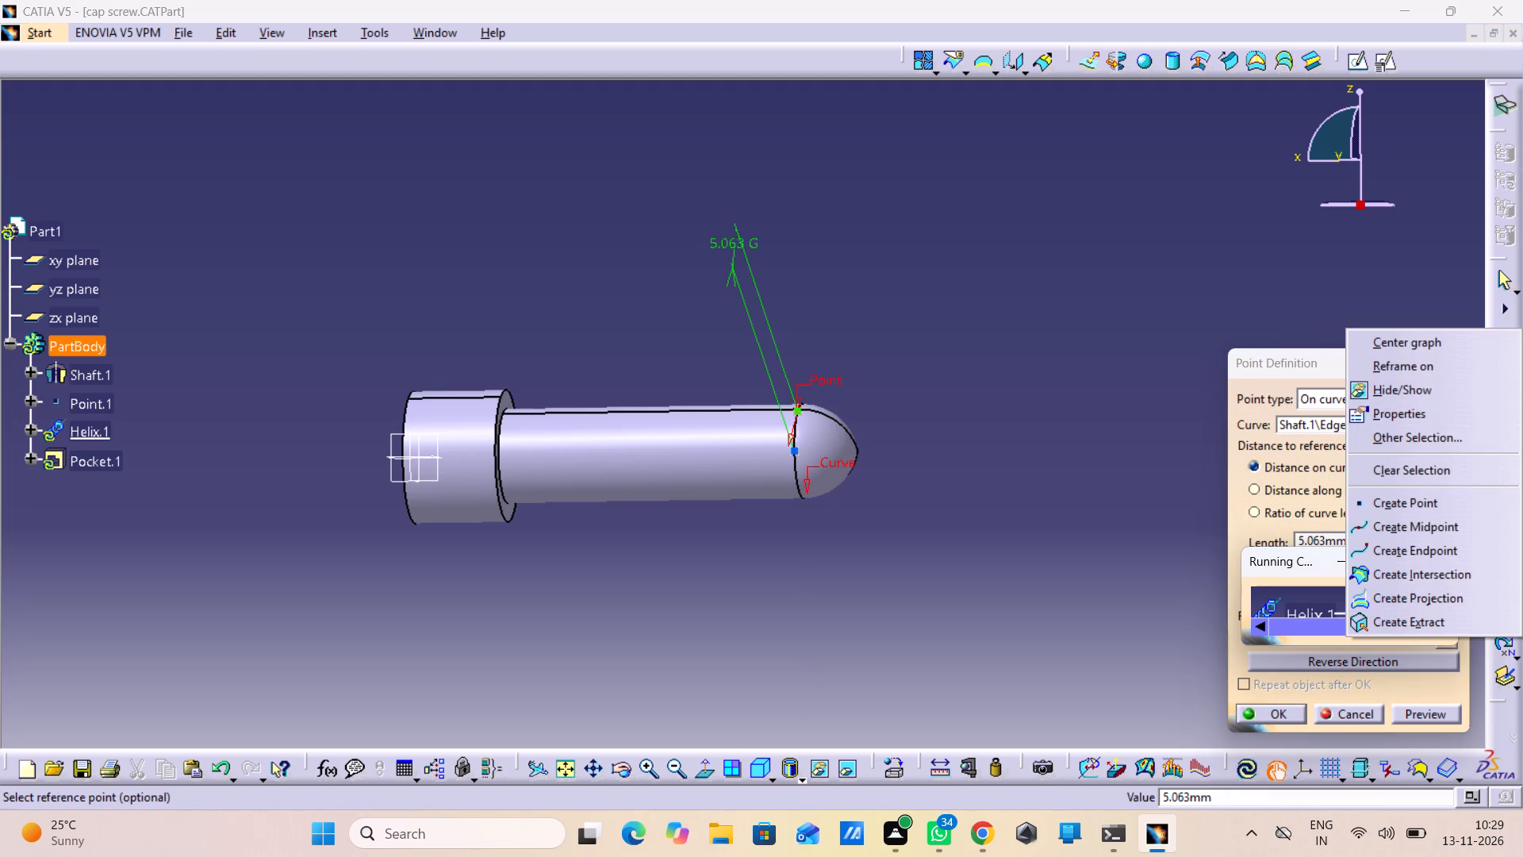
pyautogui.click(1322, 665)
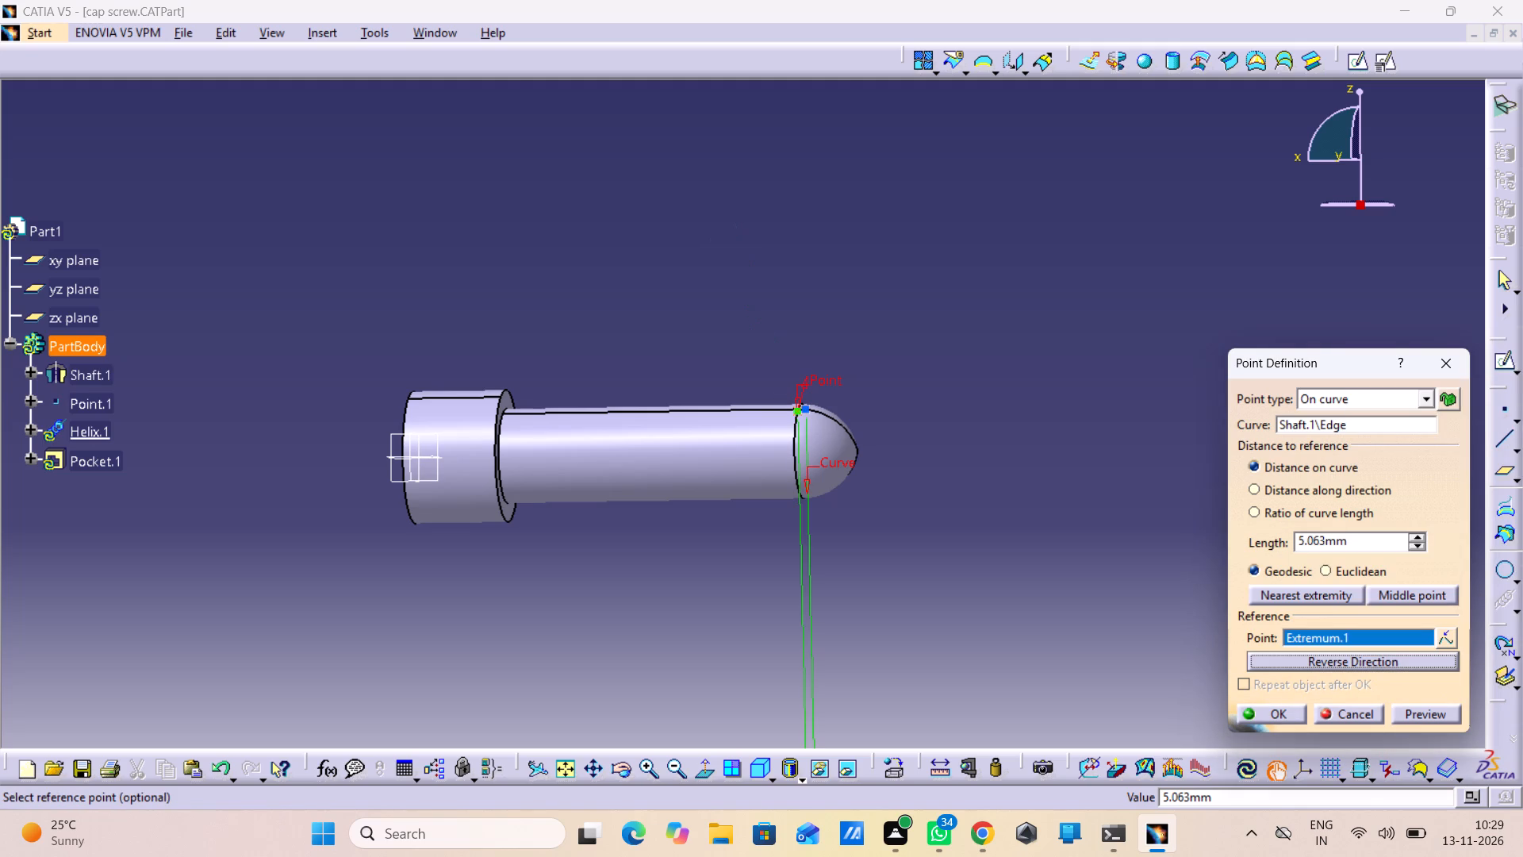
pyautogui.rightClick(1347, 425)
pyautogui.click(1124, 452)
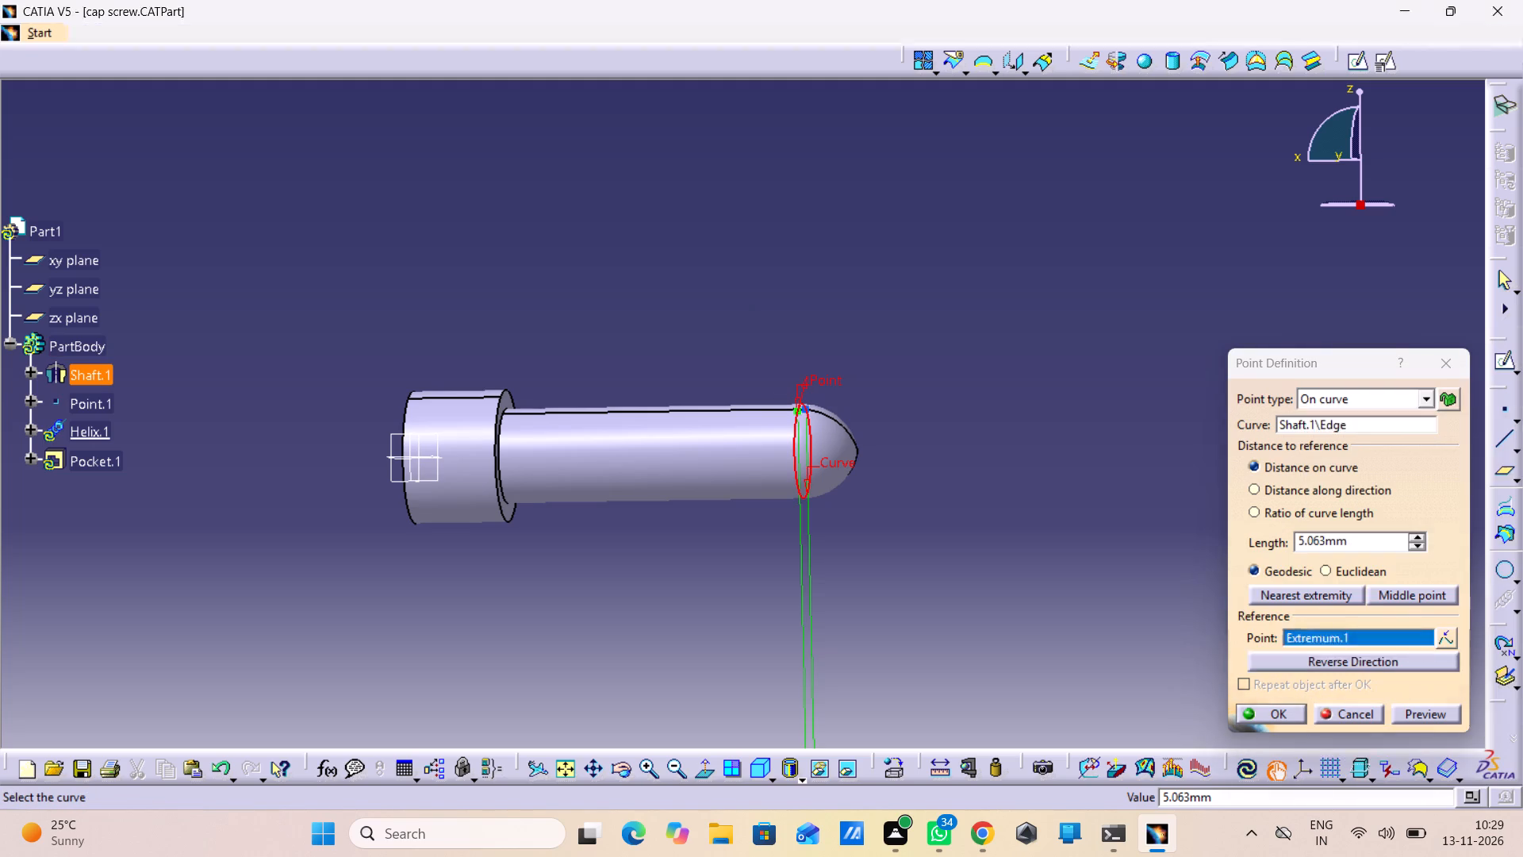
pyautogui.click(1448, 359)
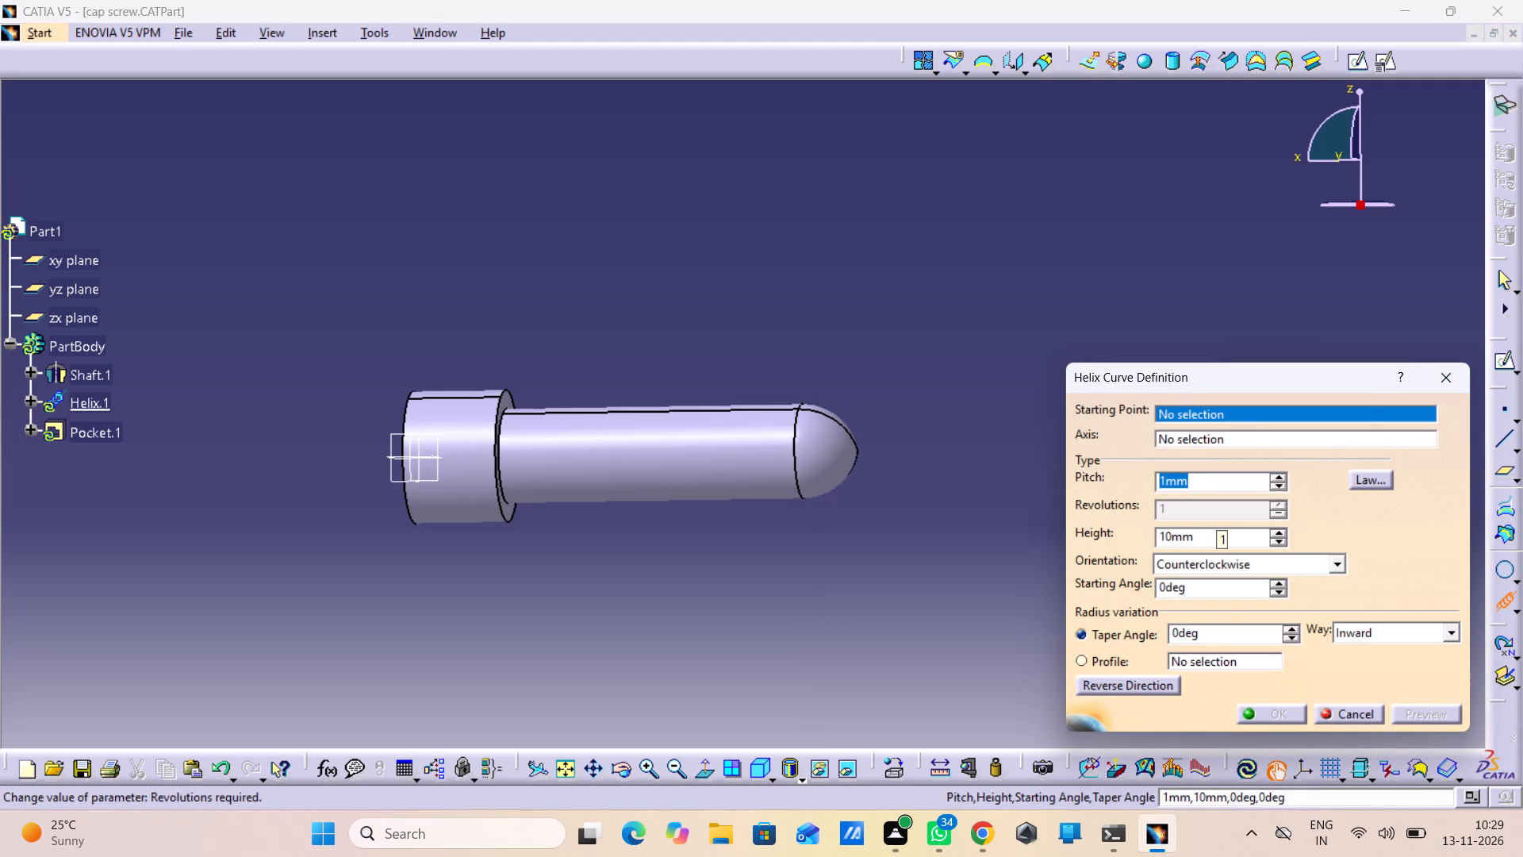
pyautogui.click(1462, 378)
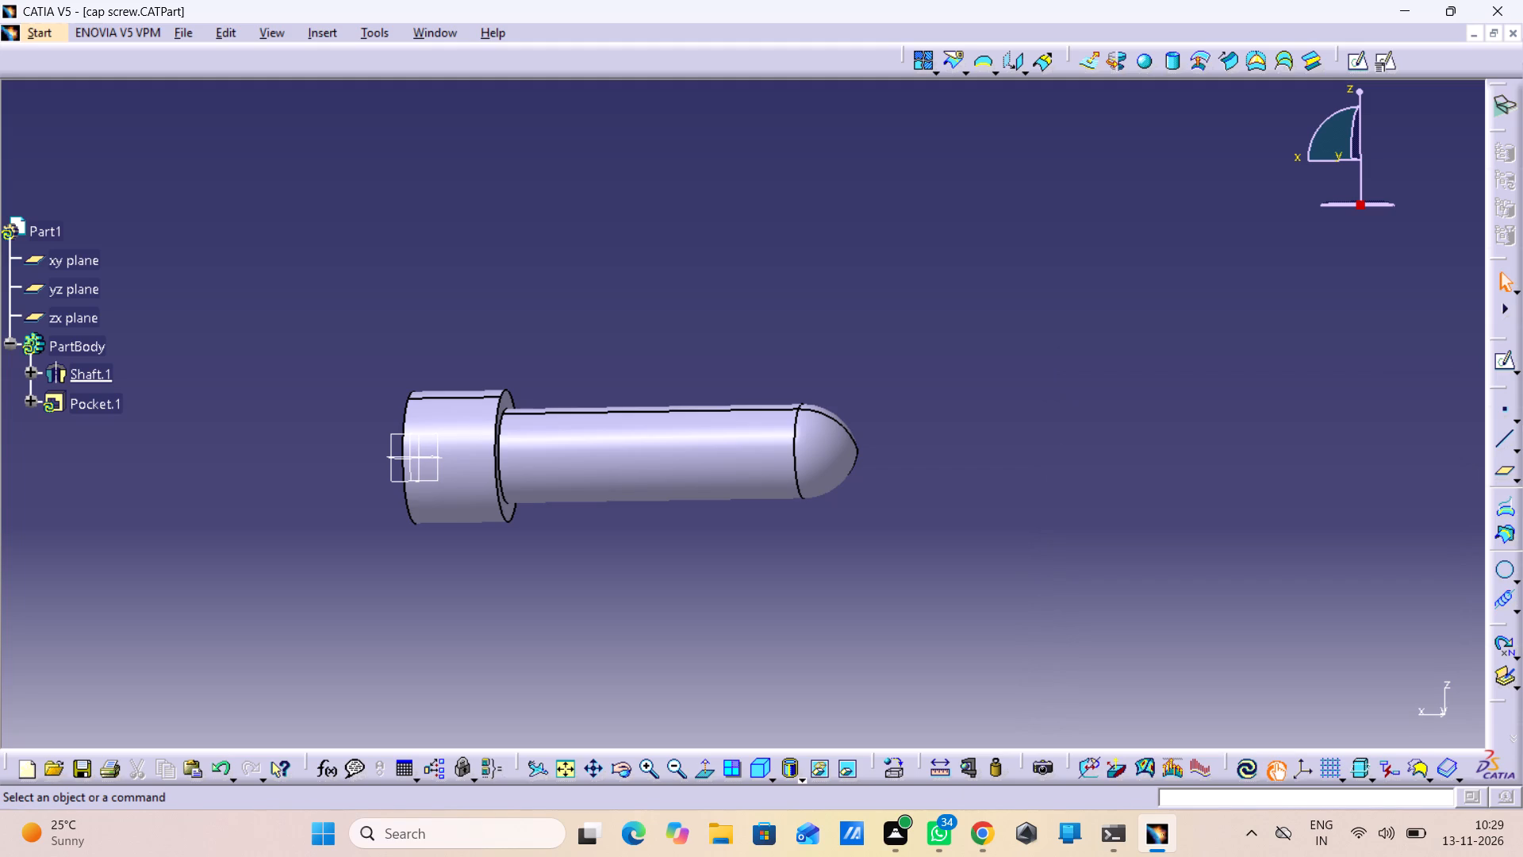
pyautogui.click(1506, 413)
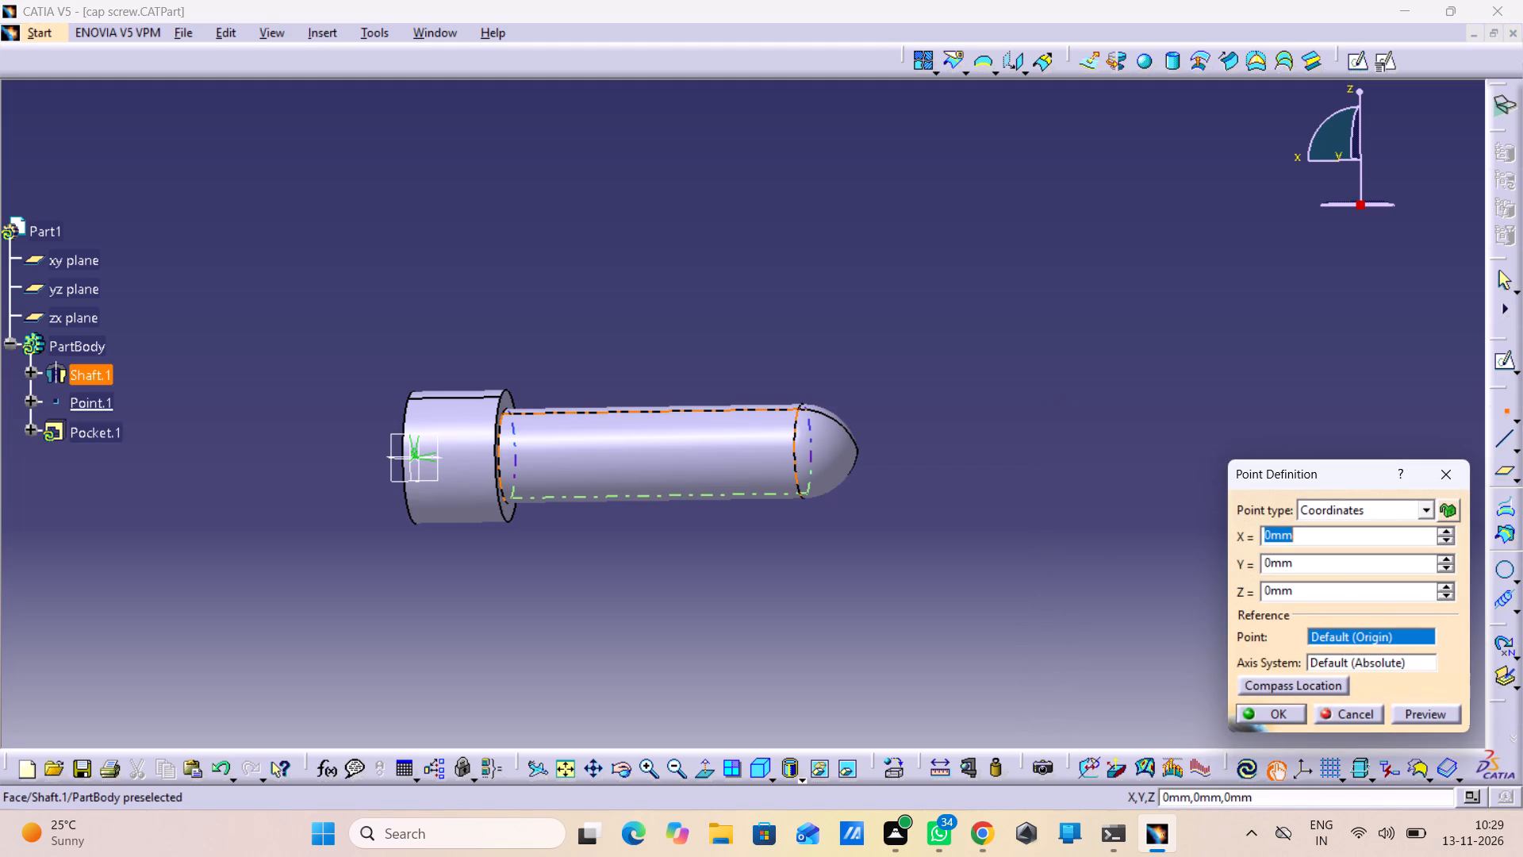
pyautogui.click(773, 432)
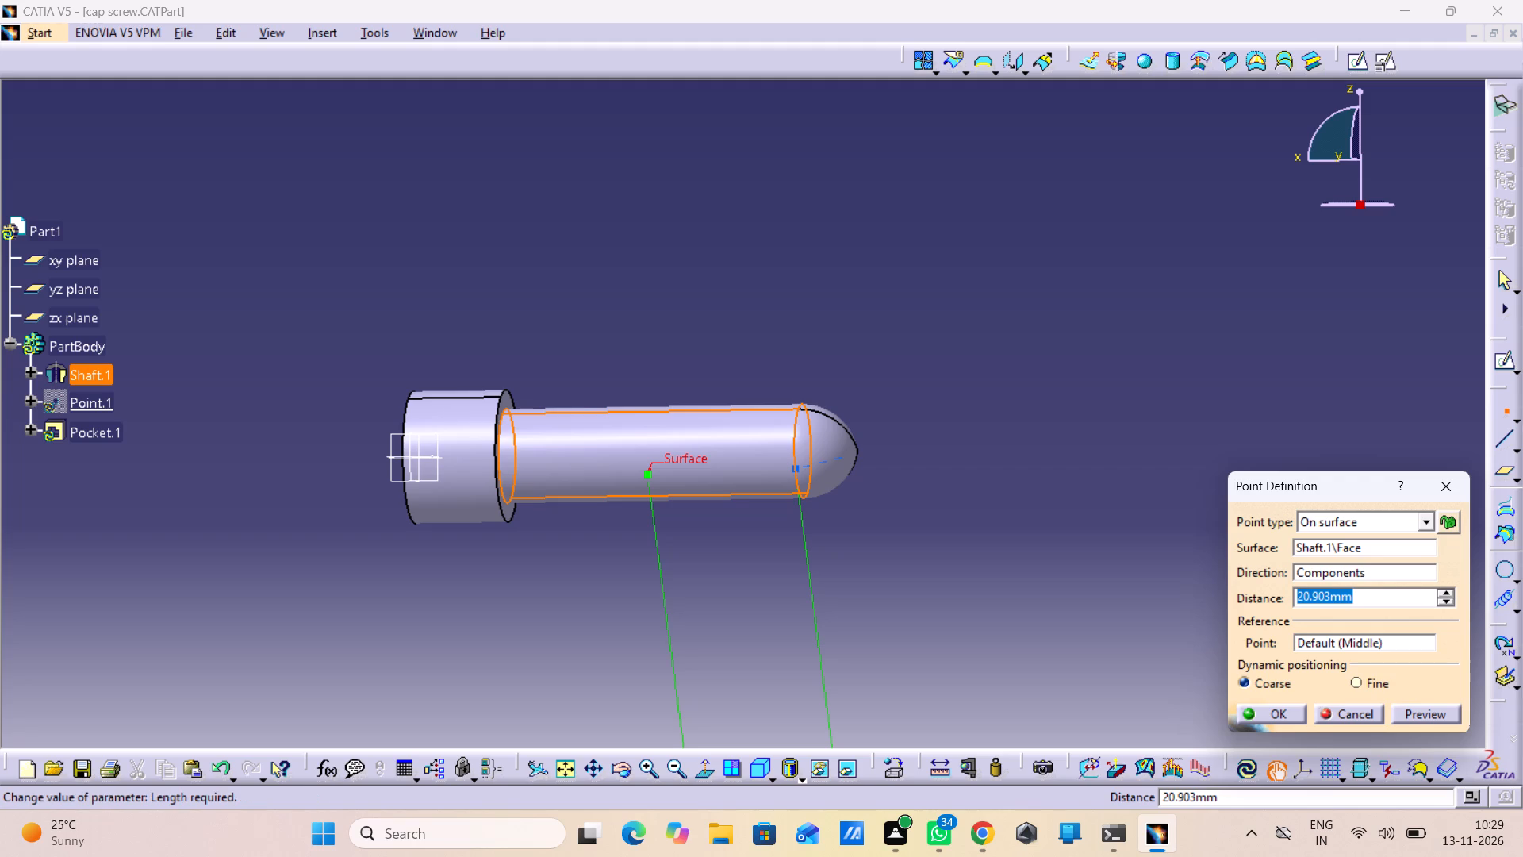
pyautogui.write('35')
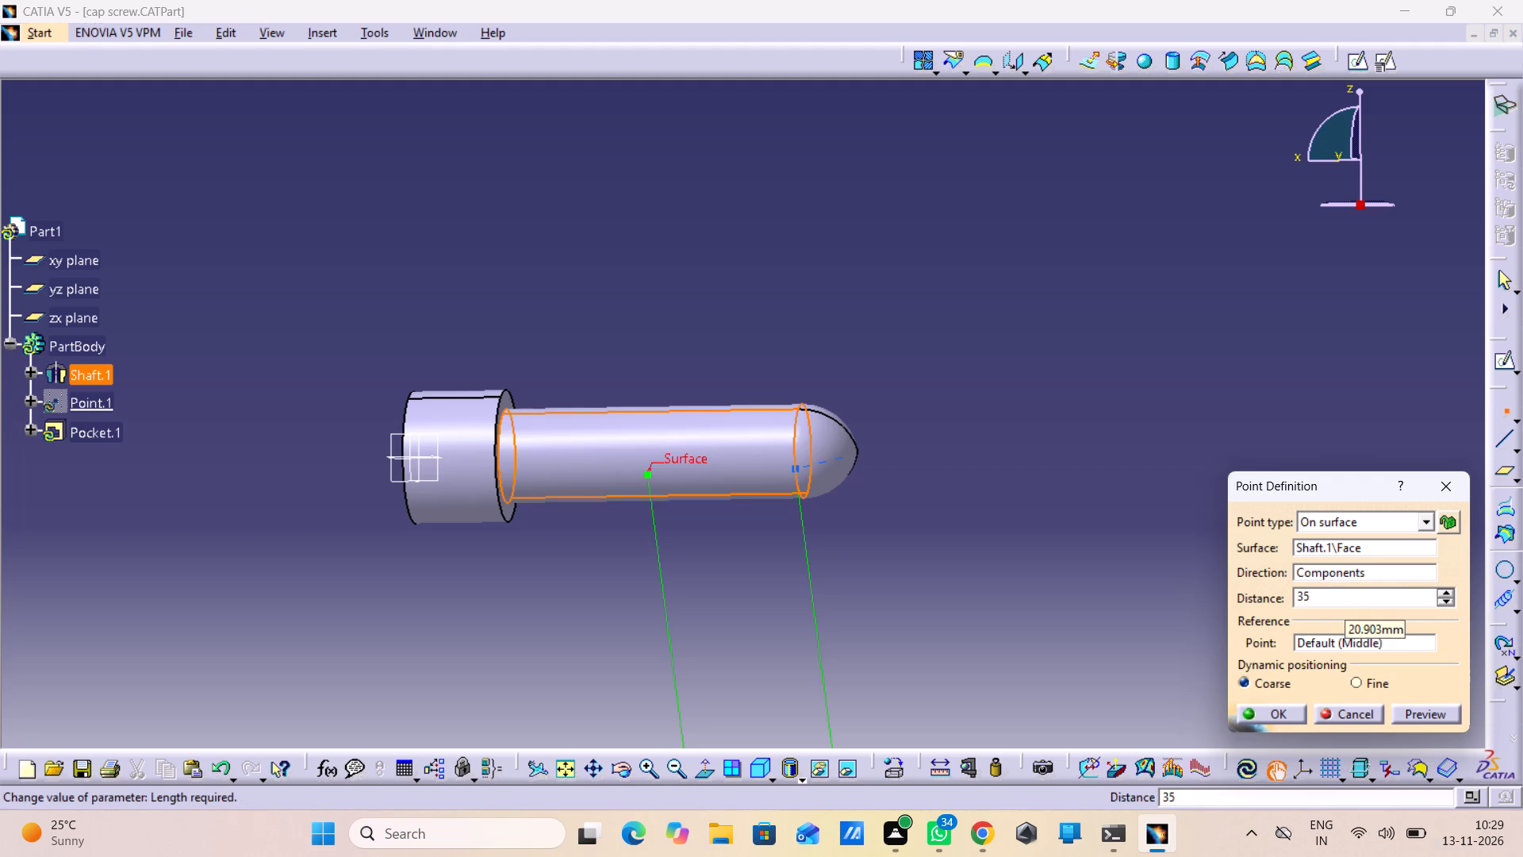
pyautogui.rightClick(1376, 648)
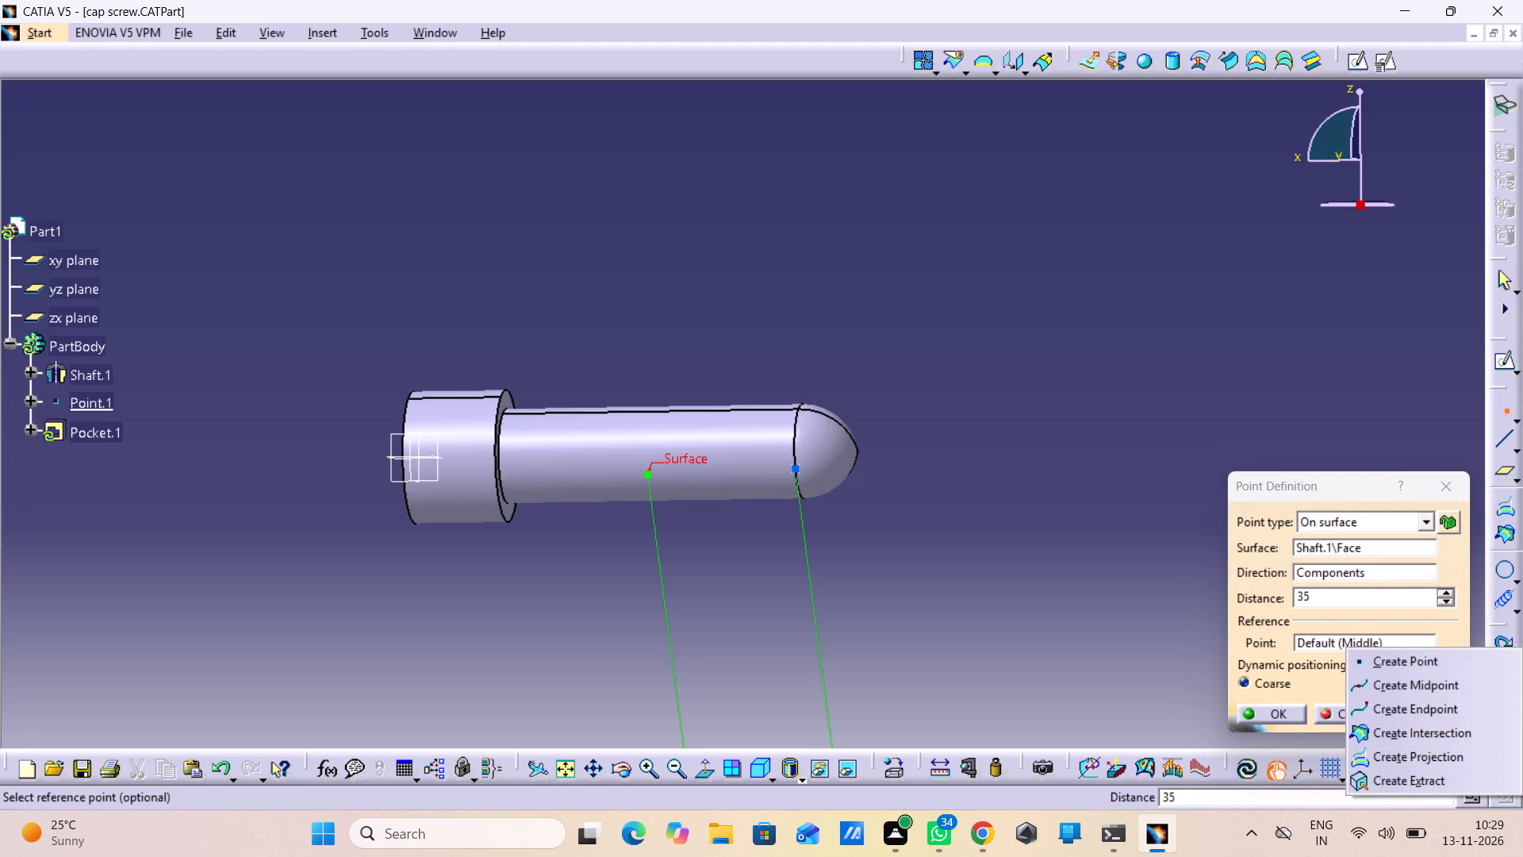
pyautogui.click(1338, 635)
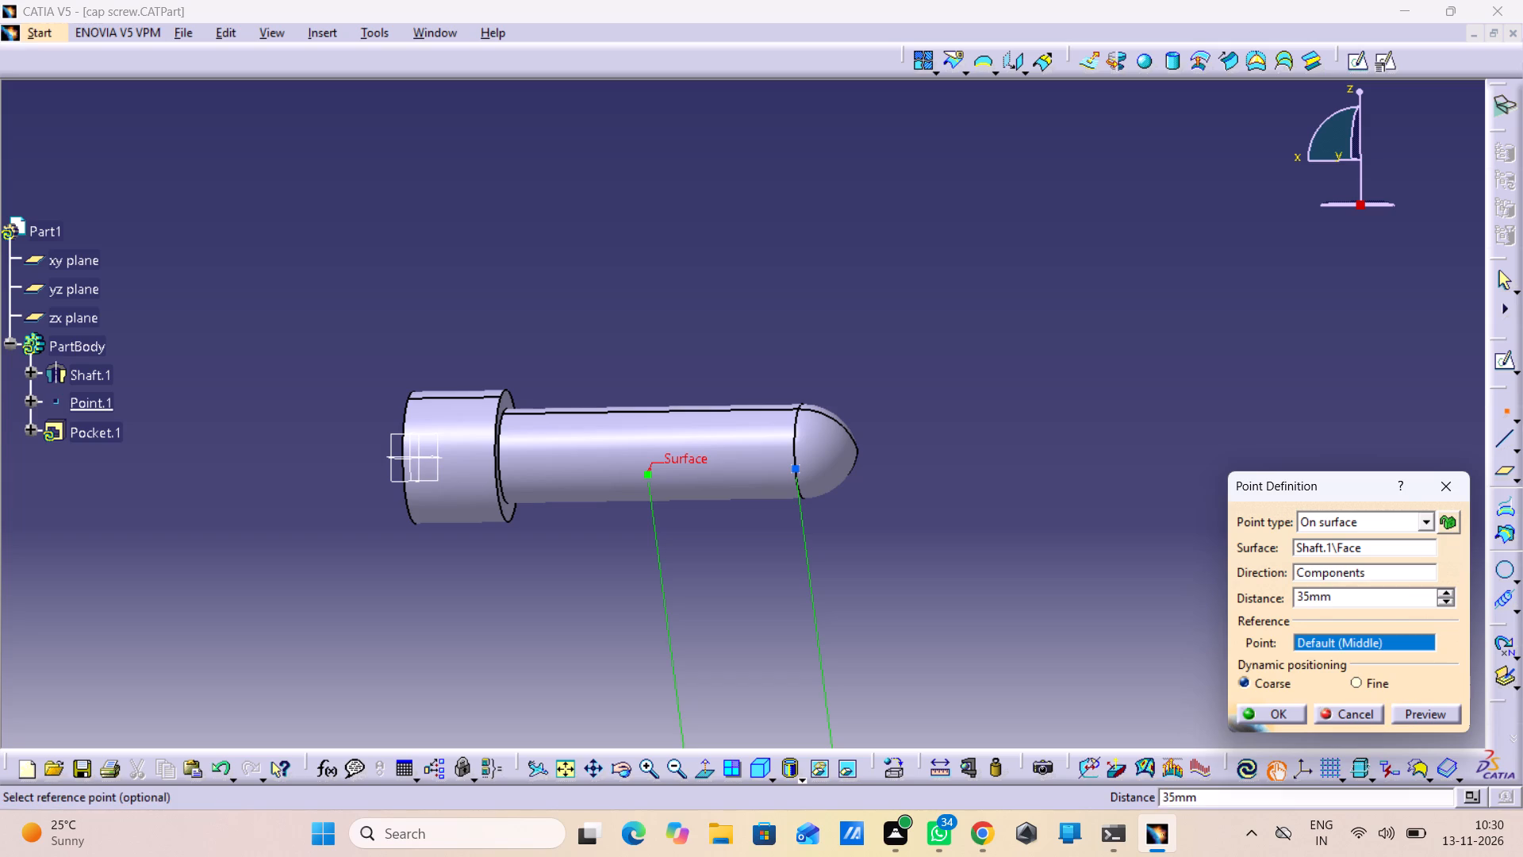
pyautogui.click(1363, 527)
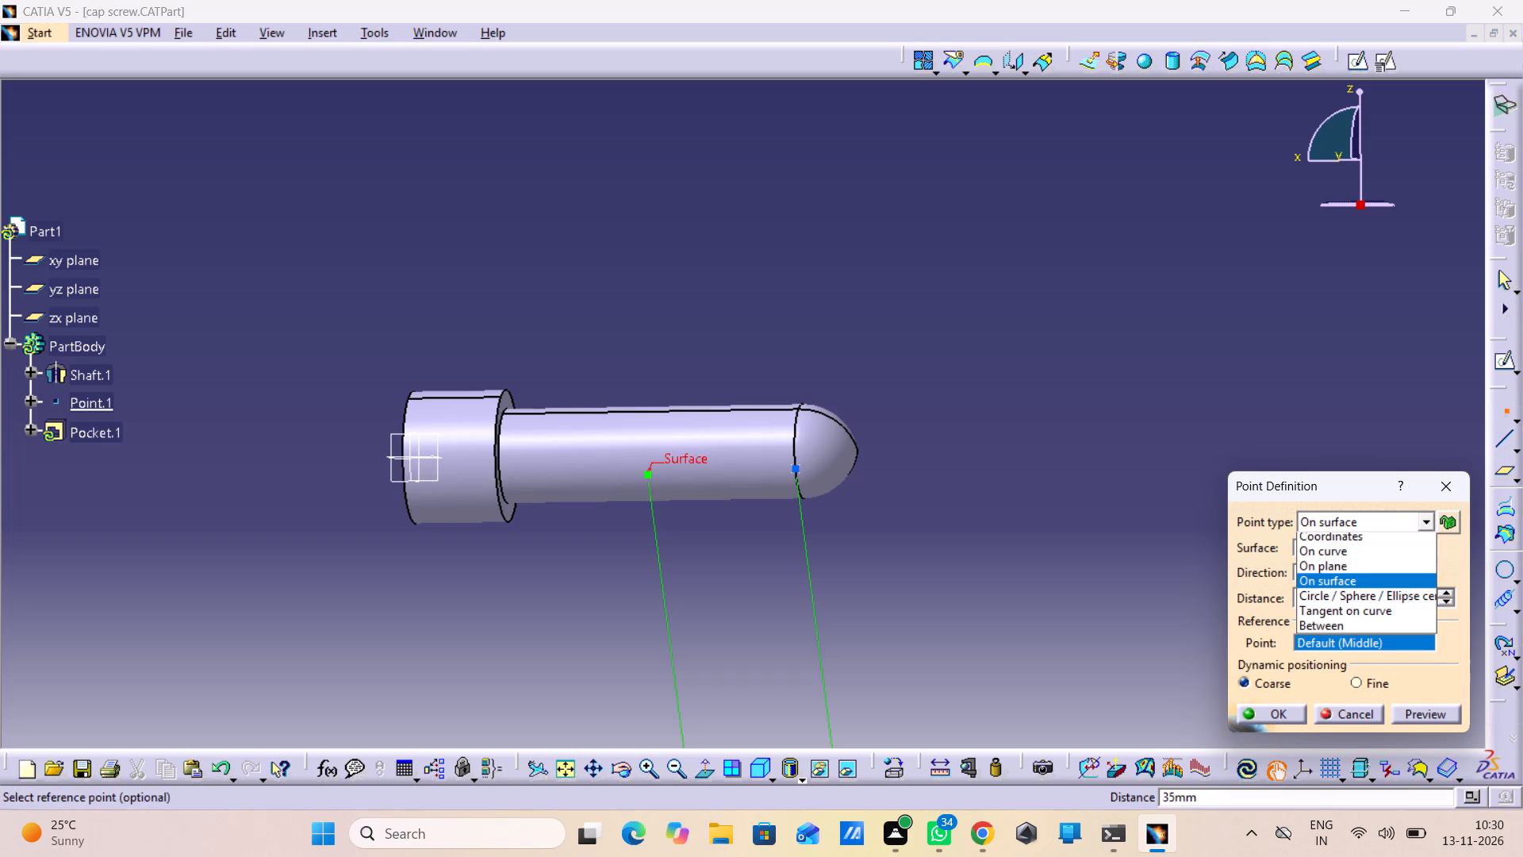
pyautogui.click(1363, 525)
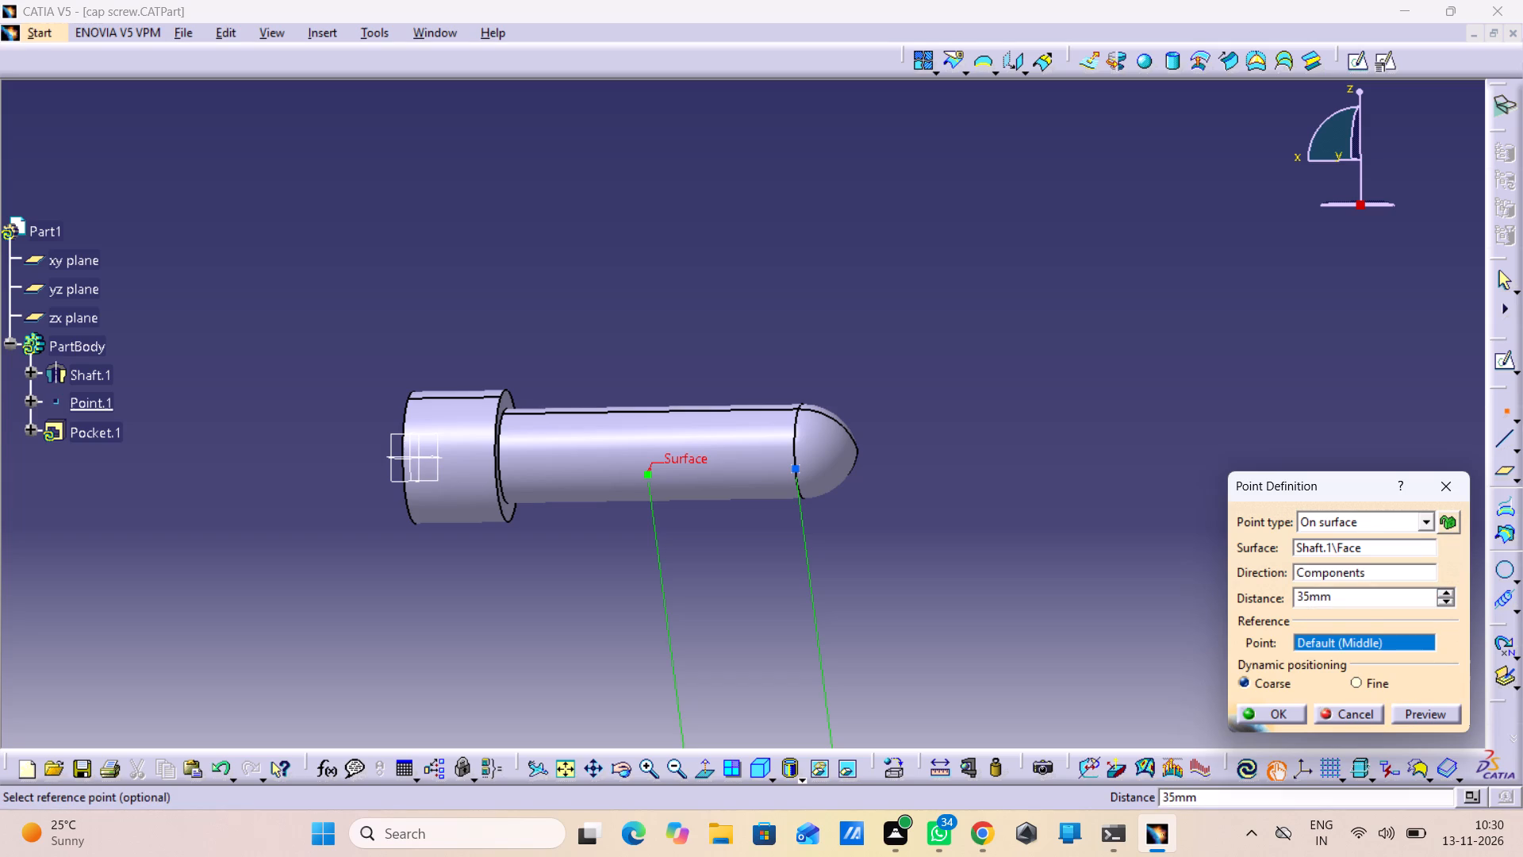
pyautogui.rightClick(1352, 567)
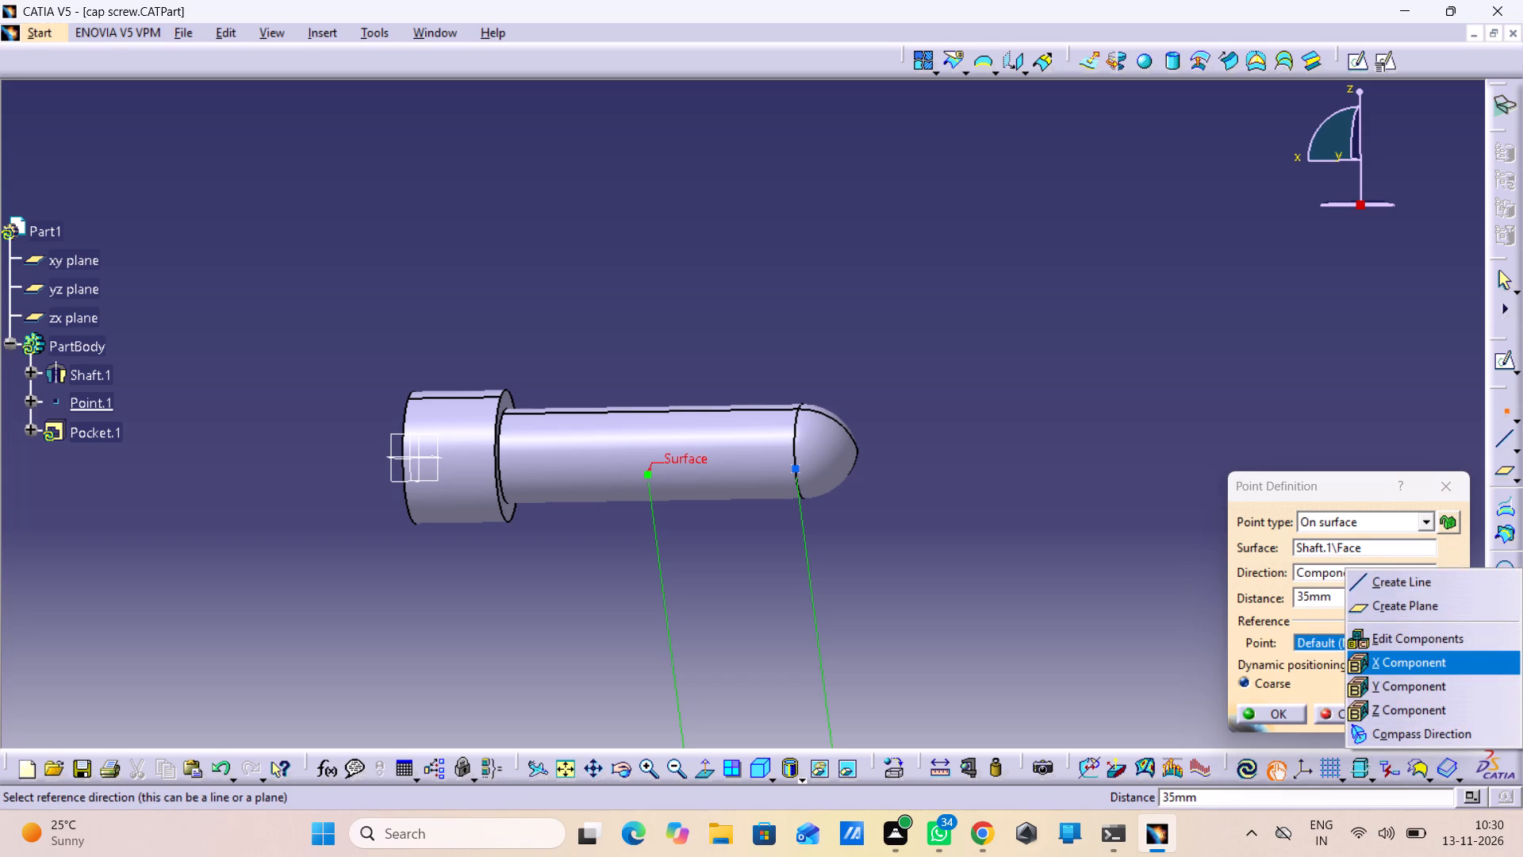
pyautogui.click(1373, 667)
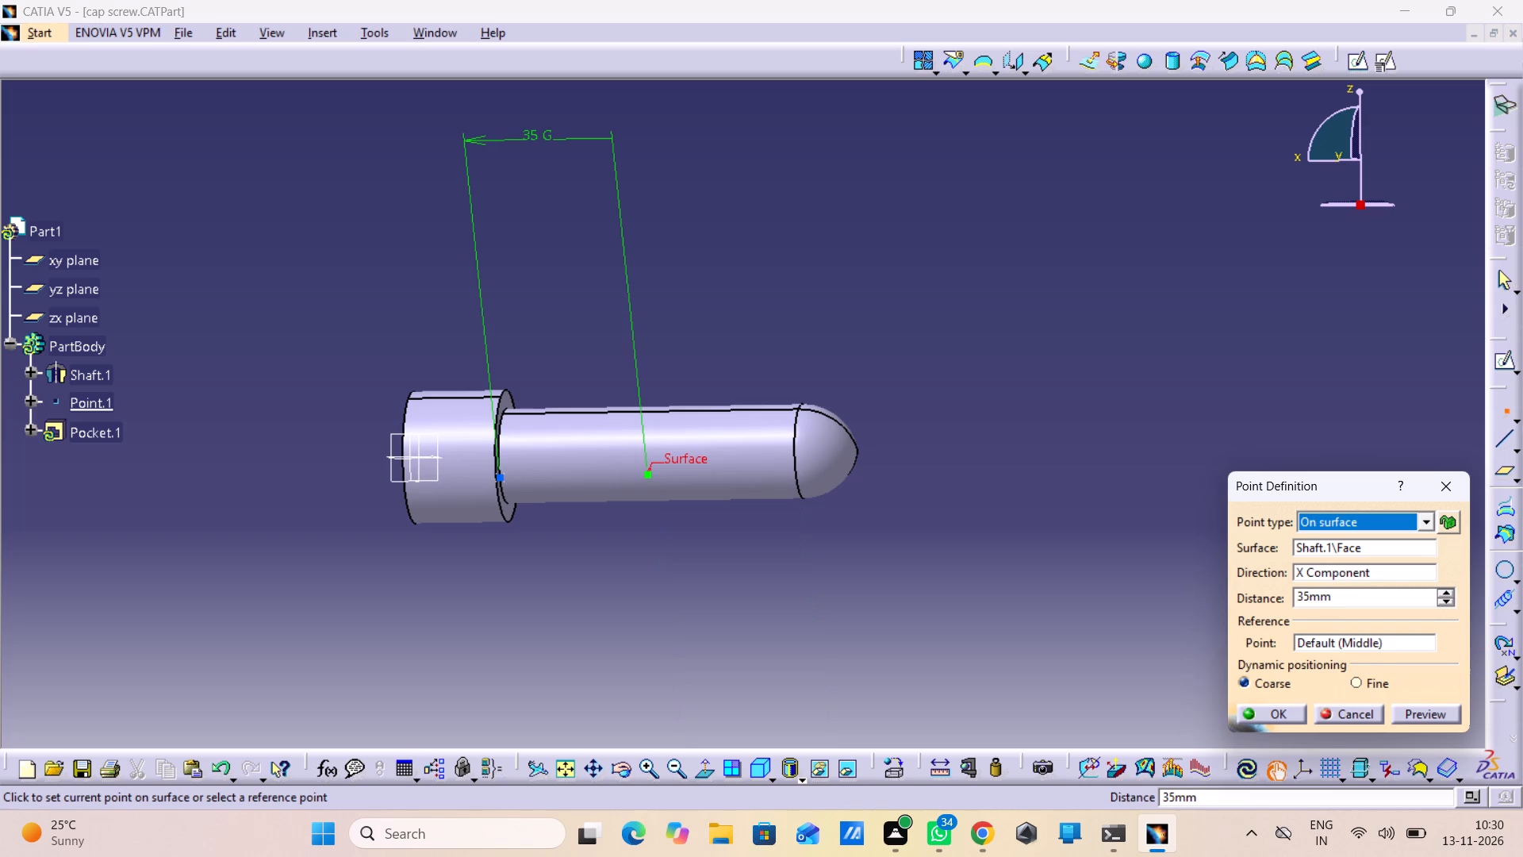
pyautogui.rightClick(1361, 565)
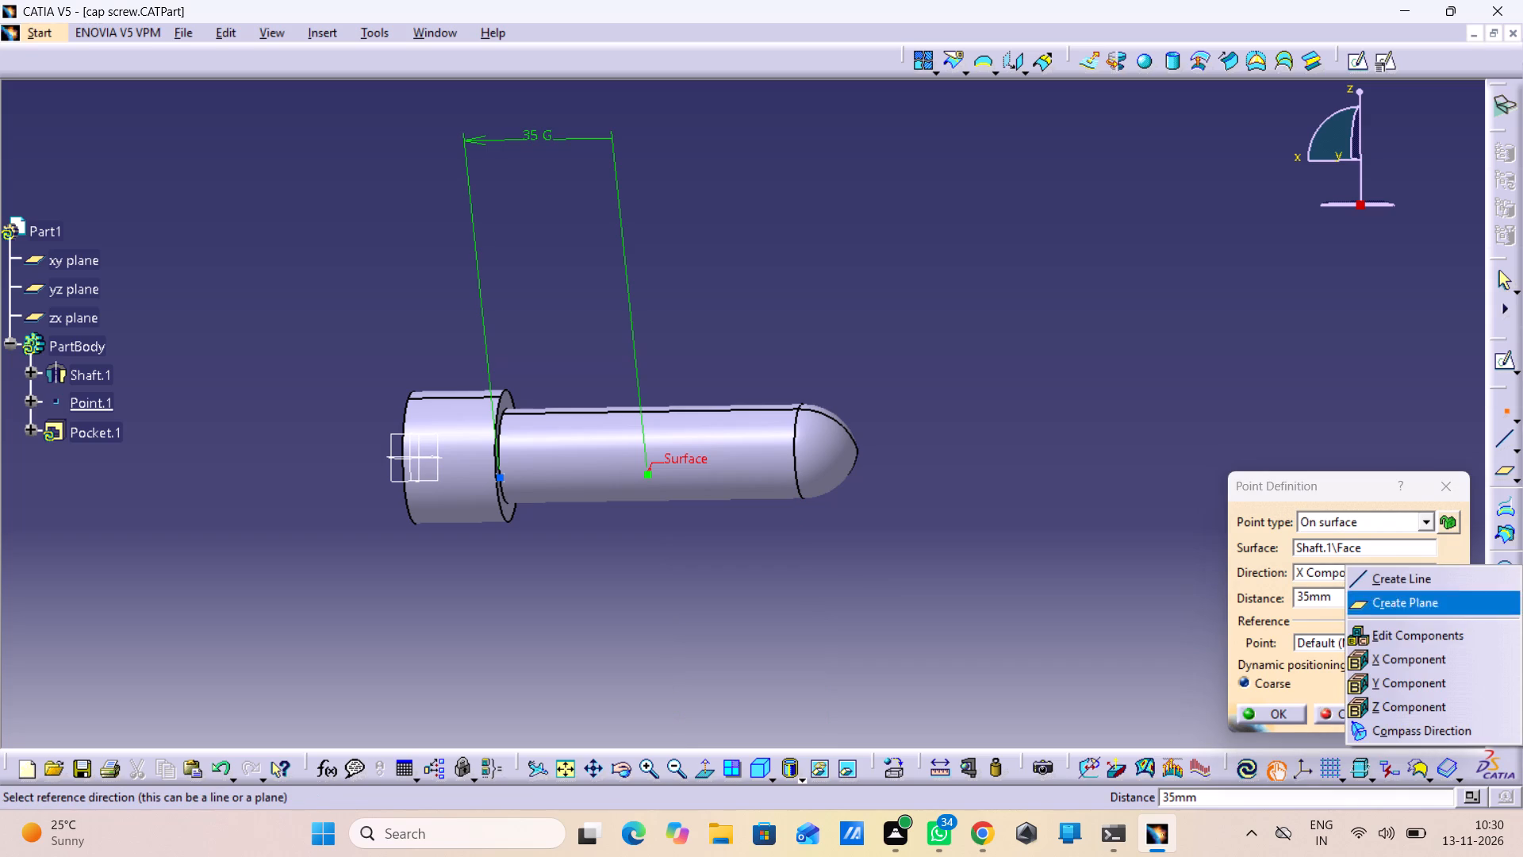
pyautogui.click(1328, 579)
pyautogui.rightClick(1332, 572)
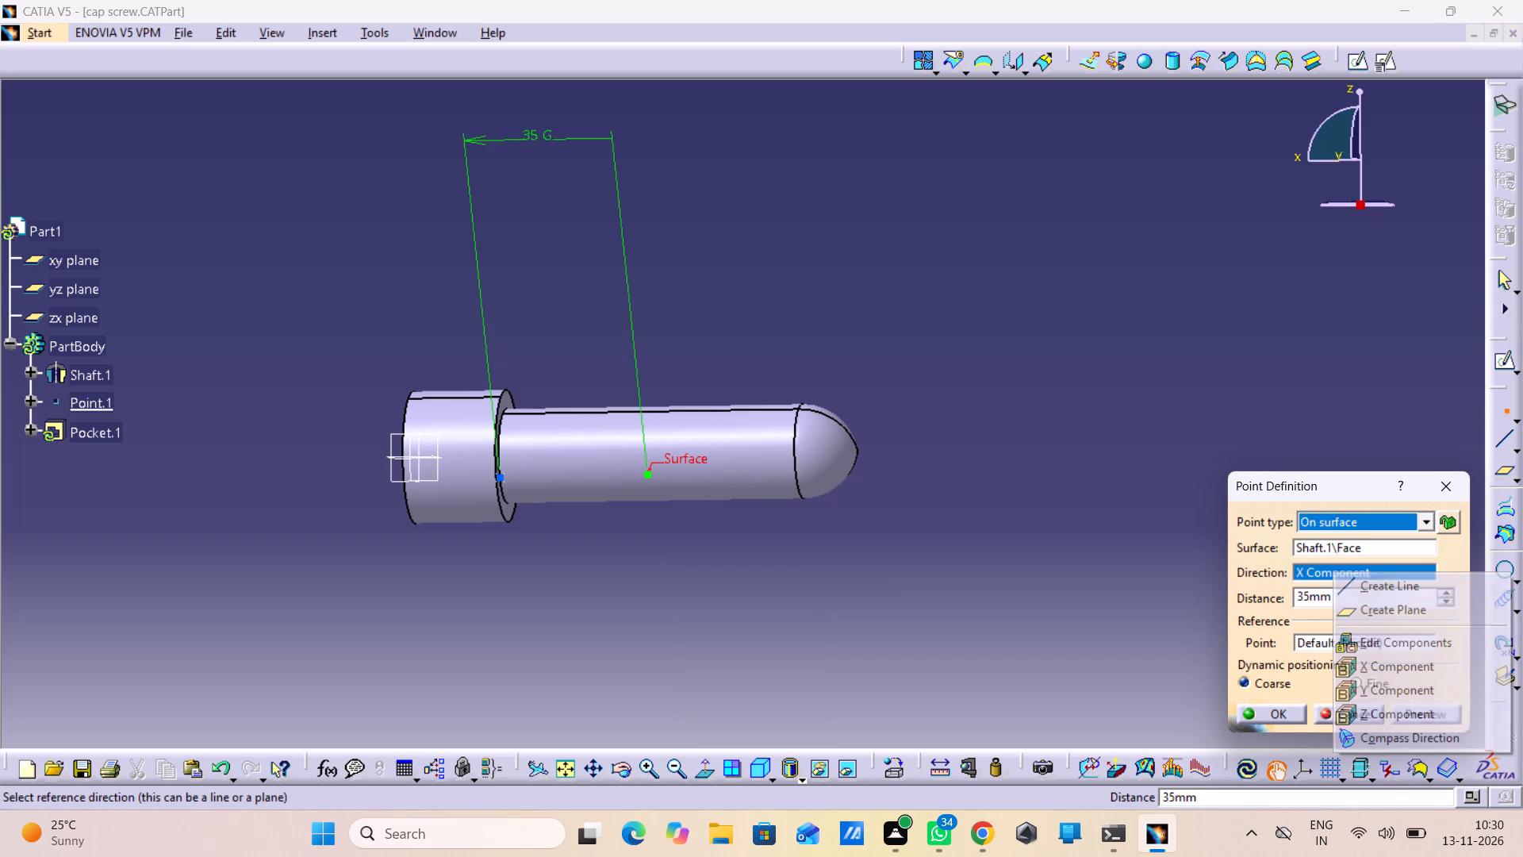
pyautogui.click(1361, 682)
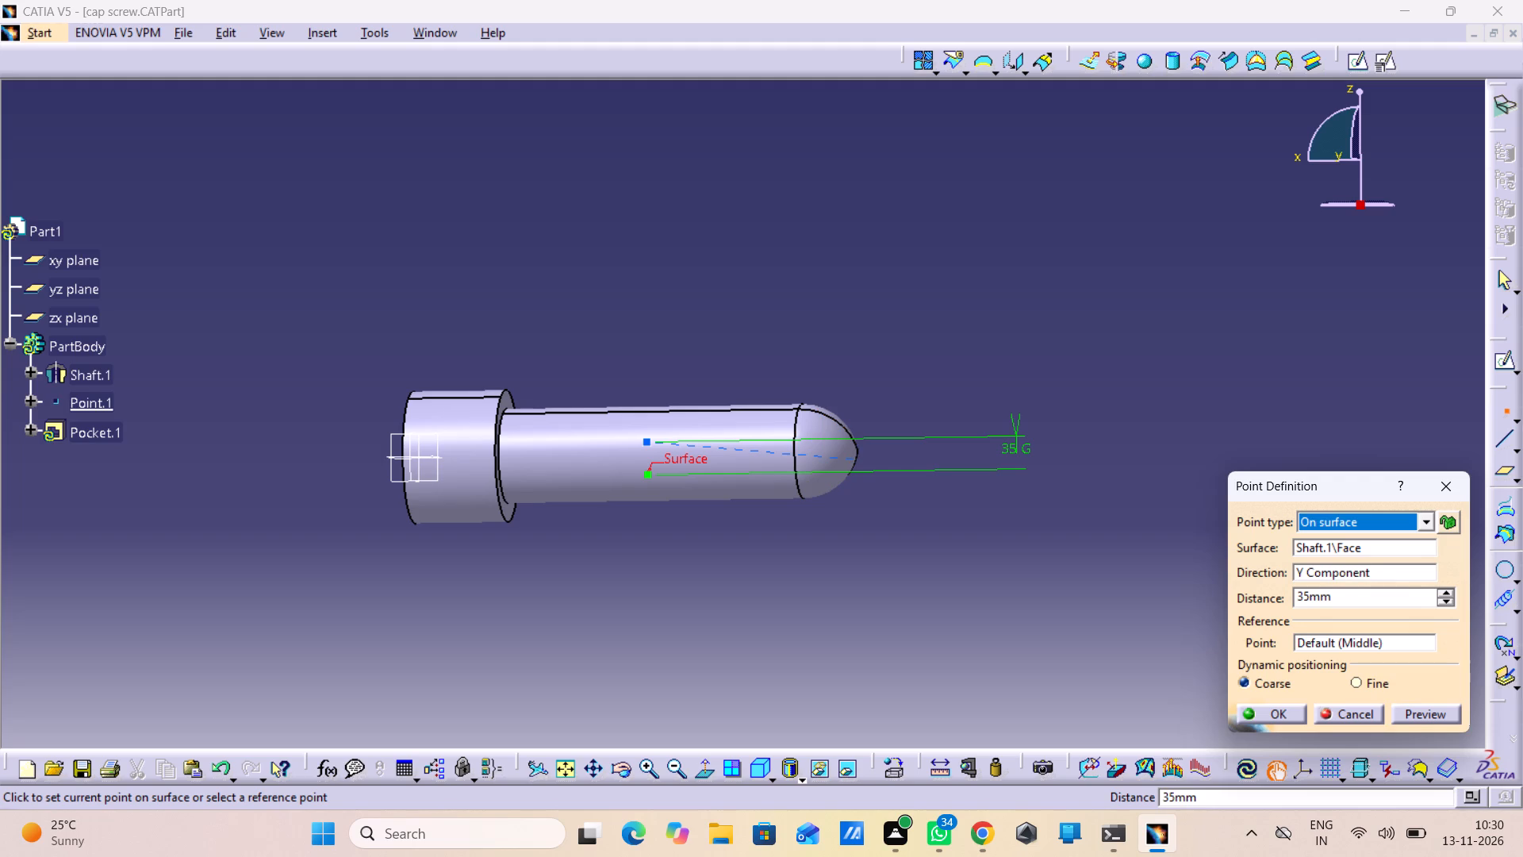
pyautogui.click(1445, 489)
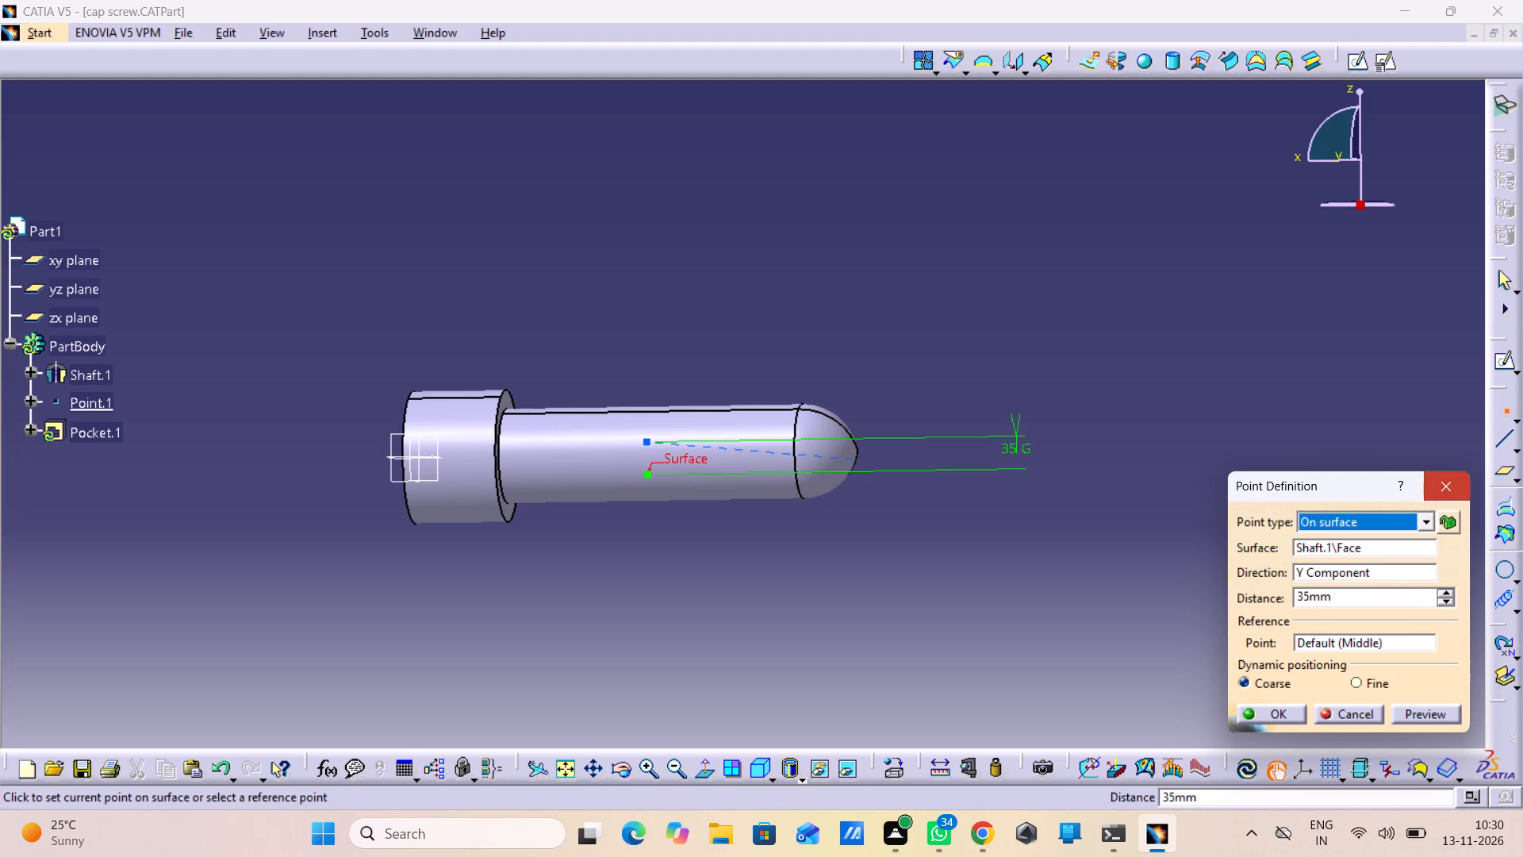
# Start a coordinate point referenced to the origin, with X 5 mm and Y 42 mm.
pyautogui.click(1506, 411)
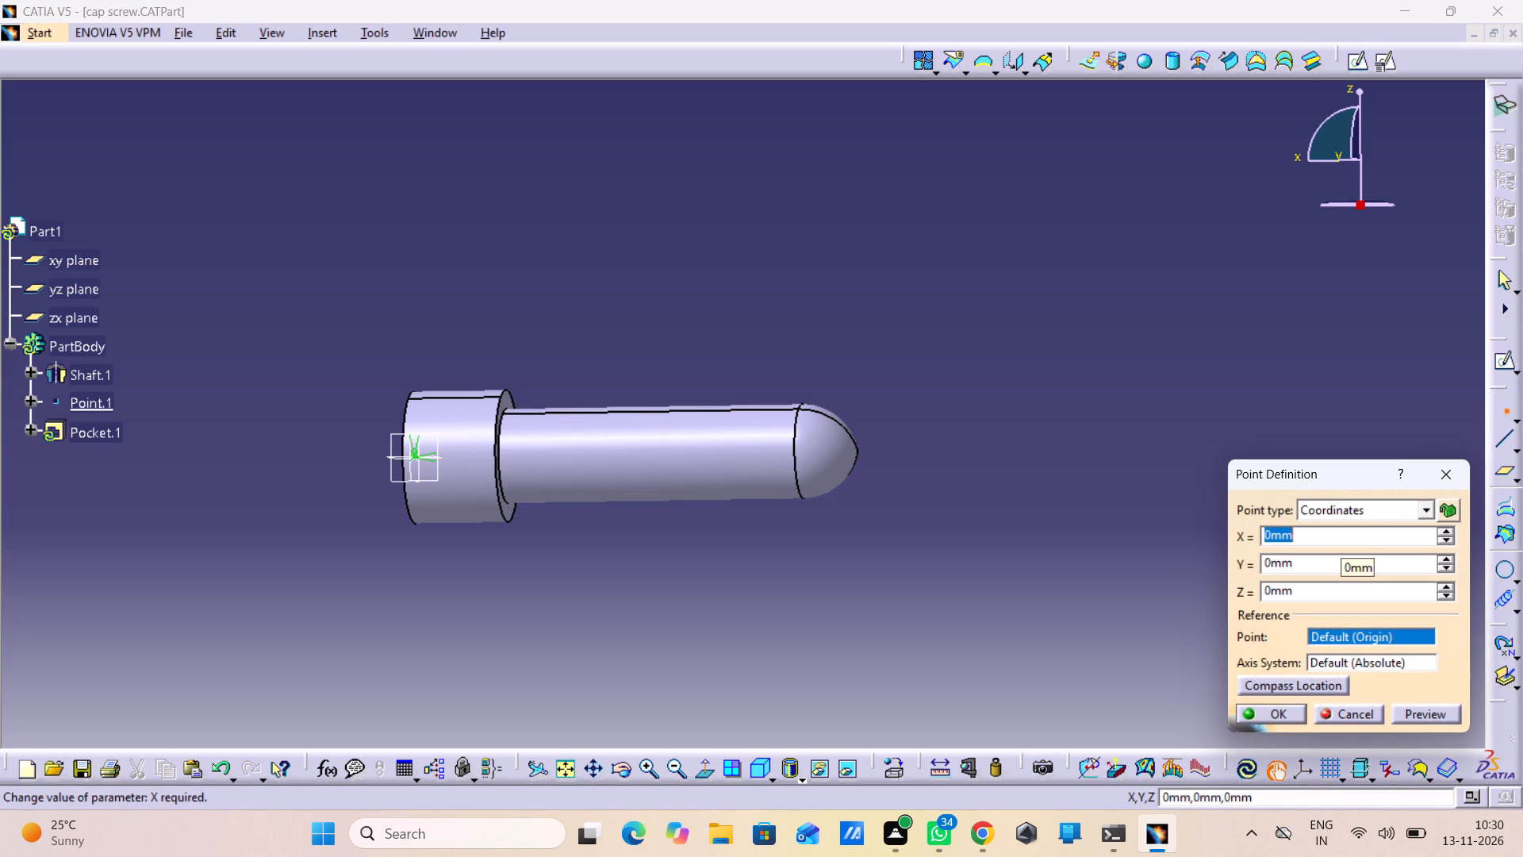
pyautogui.press('5')
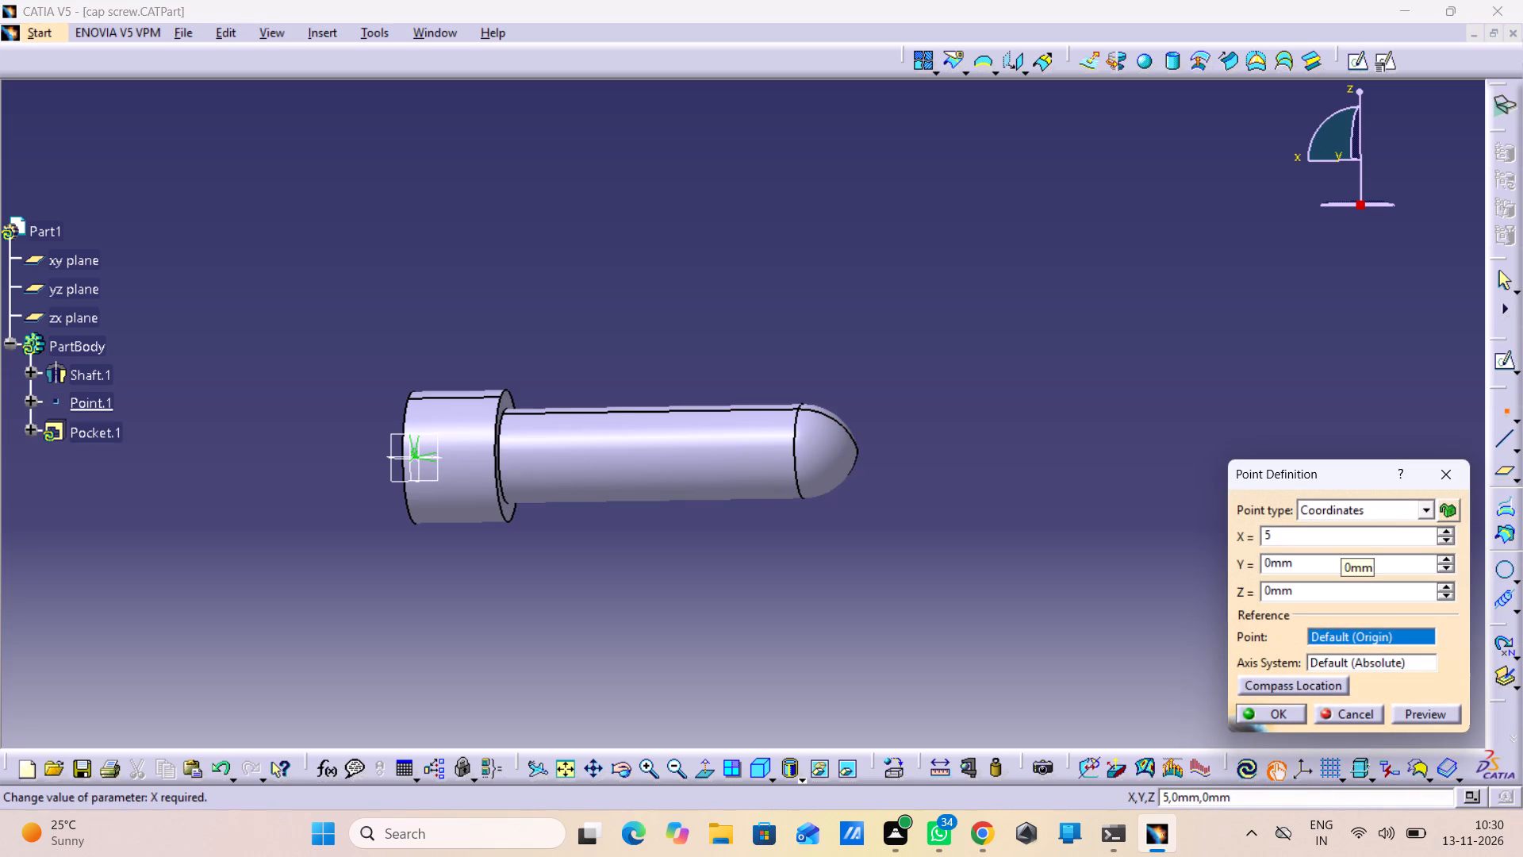
pyautogui.click(1306, 562)
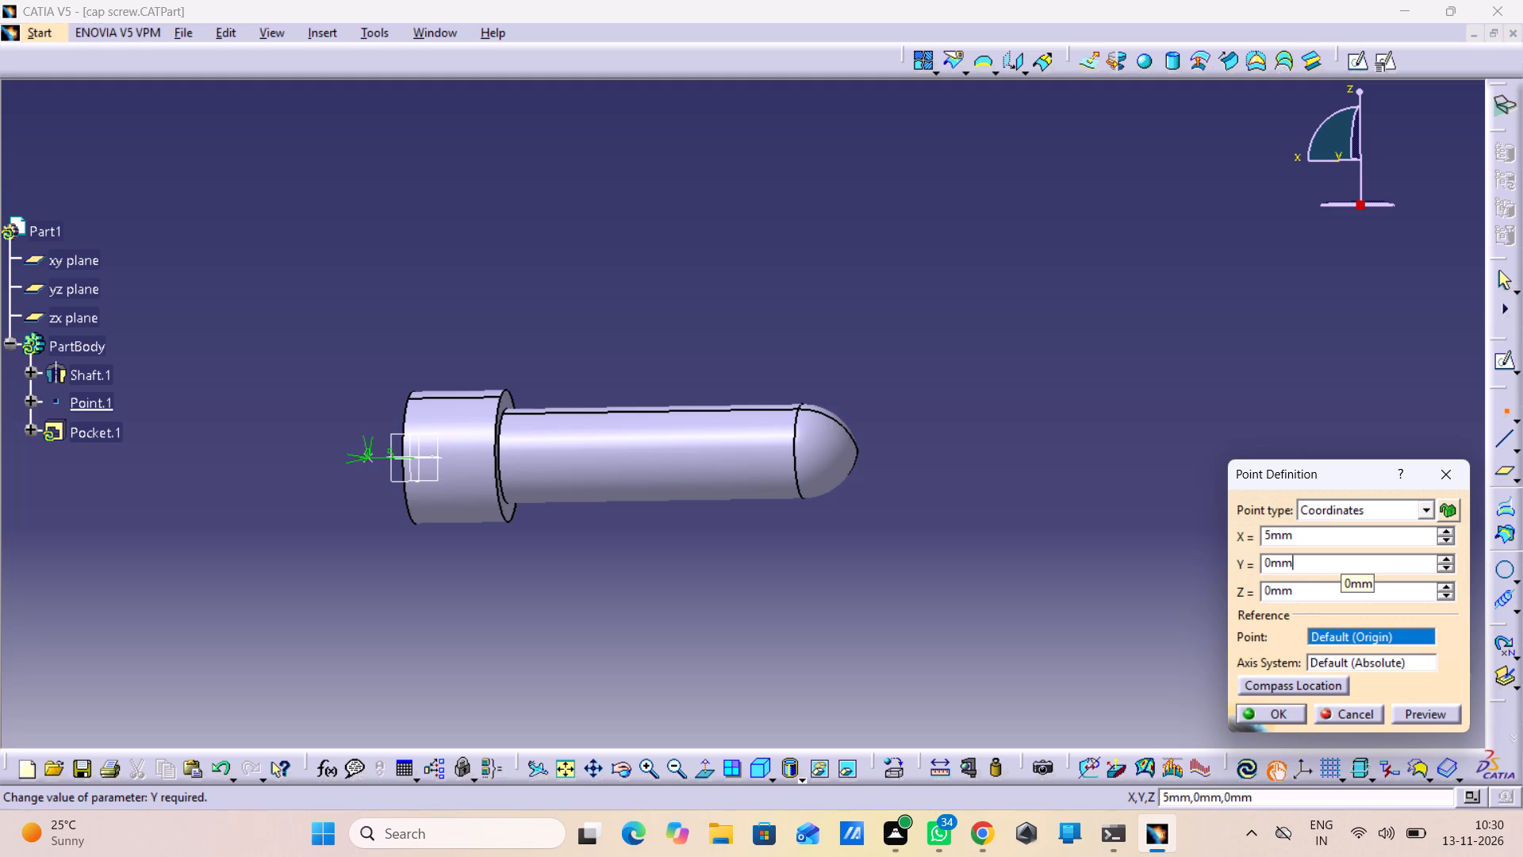
pyautogui.write('42')
pyautogui.press('BackSpace')
pyautogui.press('BackSpace')
pyautogui.press('BackSpace')
pyautogui.press('BackSpace')
pyautogui.press('BackSpace')
pyautogui.press('BackSpace')
pyautogui.press('BackSpace')
pyautogui.press('BackSpace')
pyautogui.press('BackSpace')
pyautogui.press('BackSpace')
pyautogui.press('BackSpace')
pyautogui.press('BackSpace')
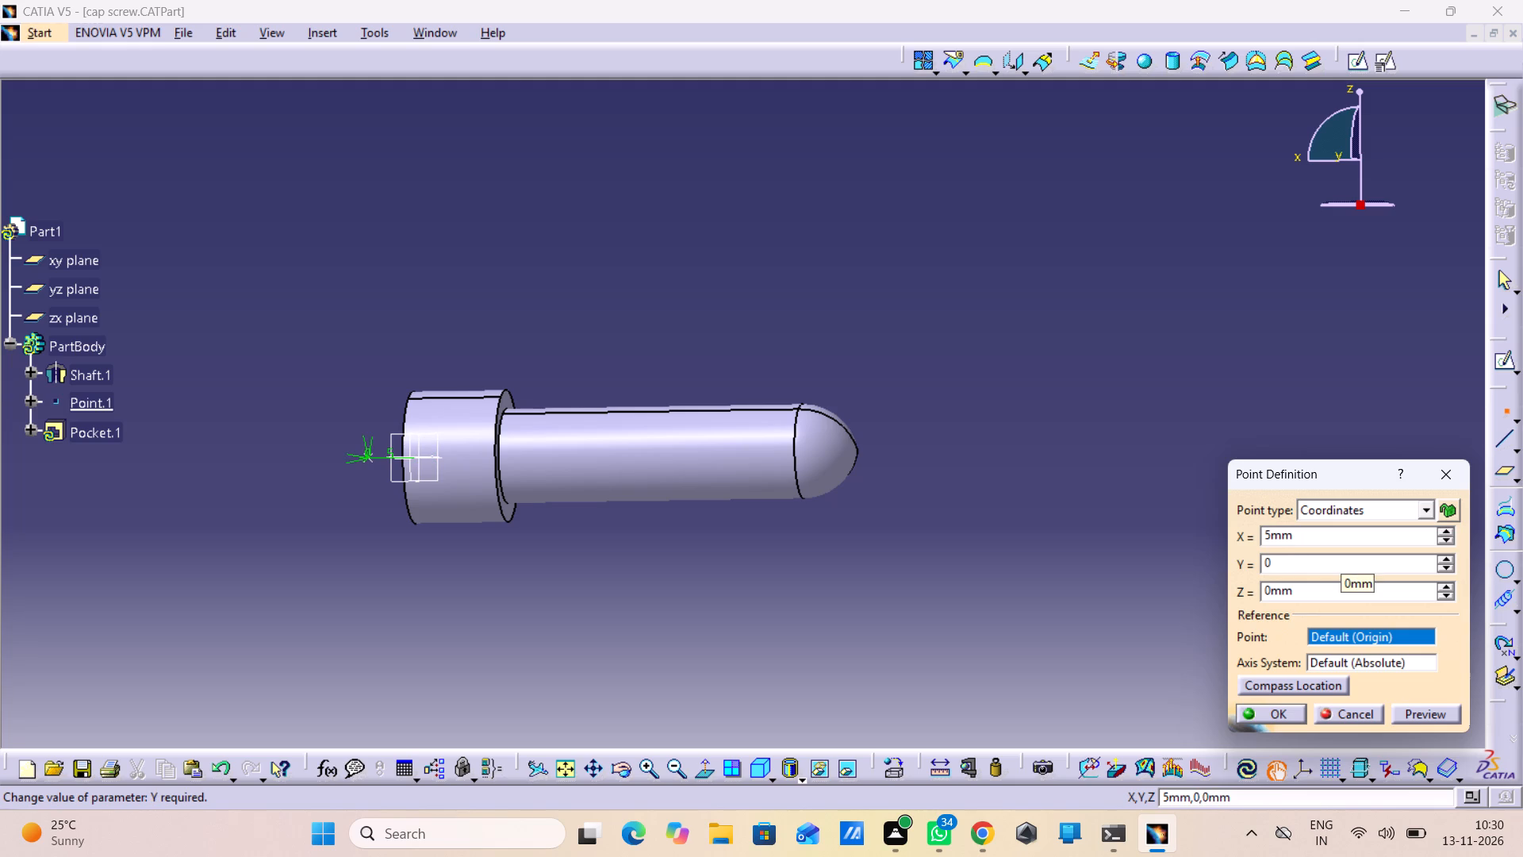
pyautogui.write('42')
pyautogui.click(1310, 597)
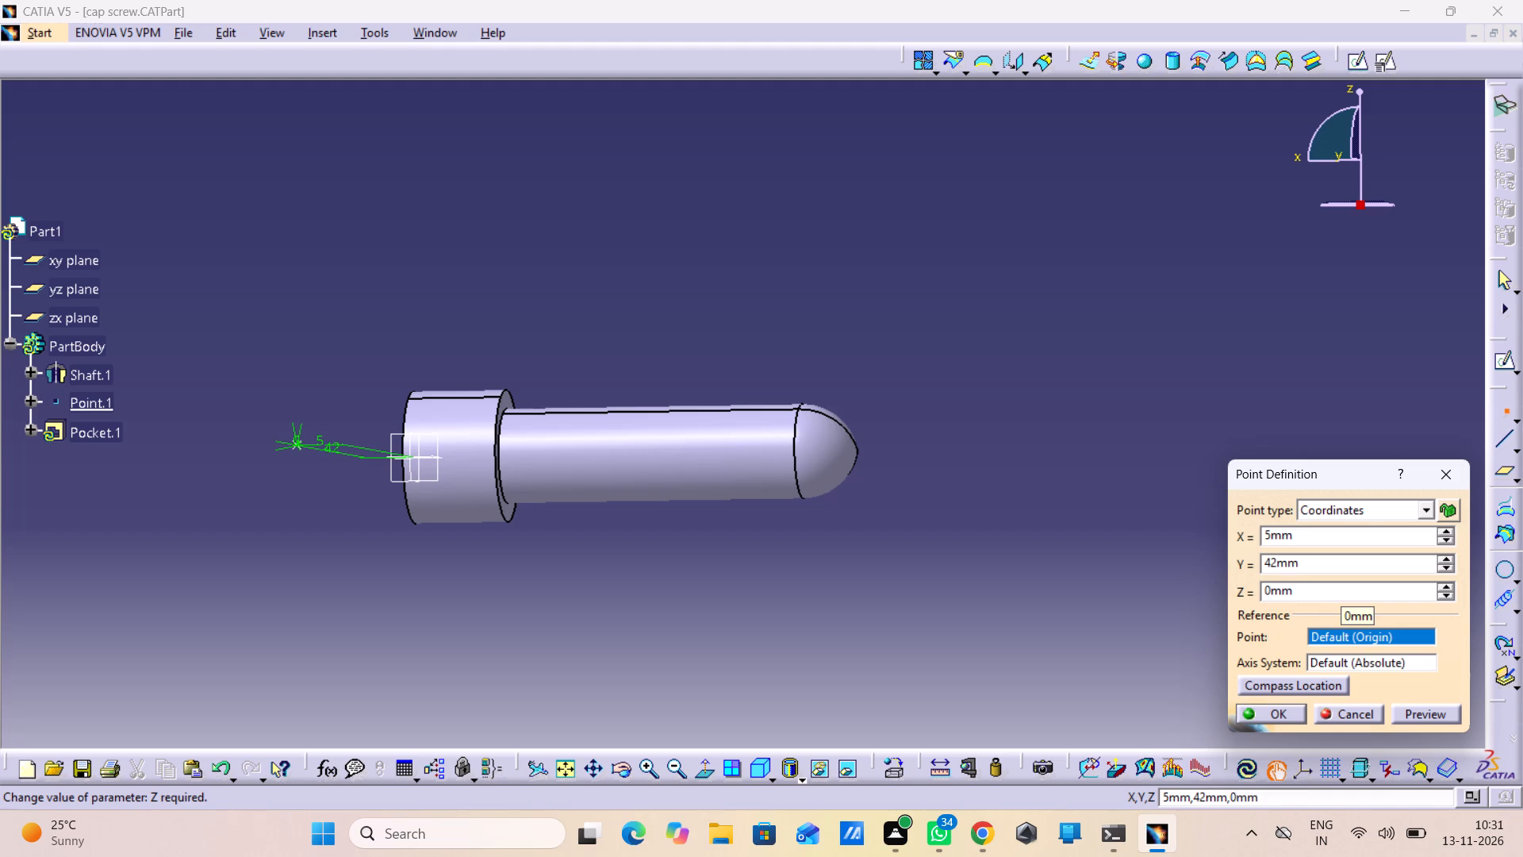
# Set the point's Y to -42 mm and Z to 5 mm, keeping X at 5 mm, and create it.
pyautogui.click(1300, 534)
pyautogui.press('BackSpace')
pyautogui.press('BackSpace')
pyautogui.press('BackSpace')
pyautogui.press('BackSpace')
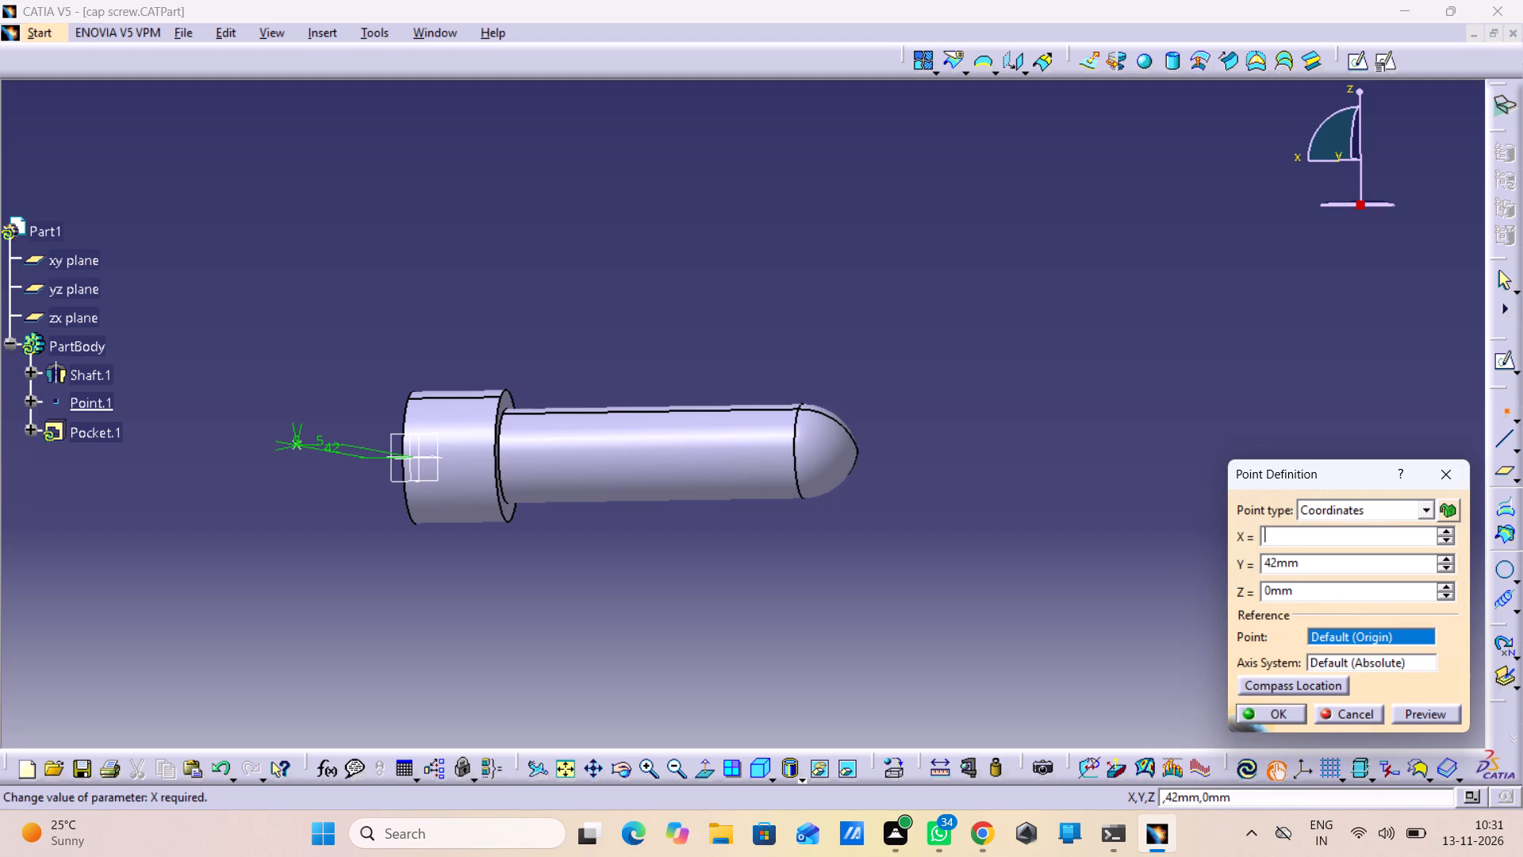
pyautogui.press('5')
pyautogui.moveTo(1308, 562); pyautogui.dragTo(1144, 569)
pyautogui.write('-42')
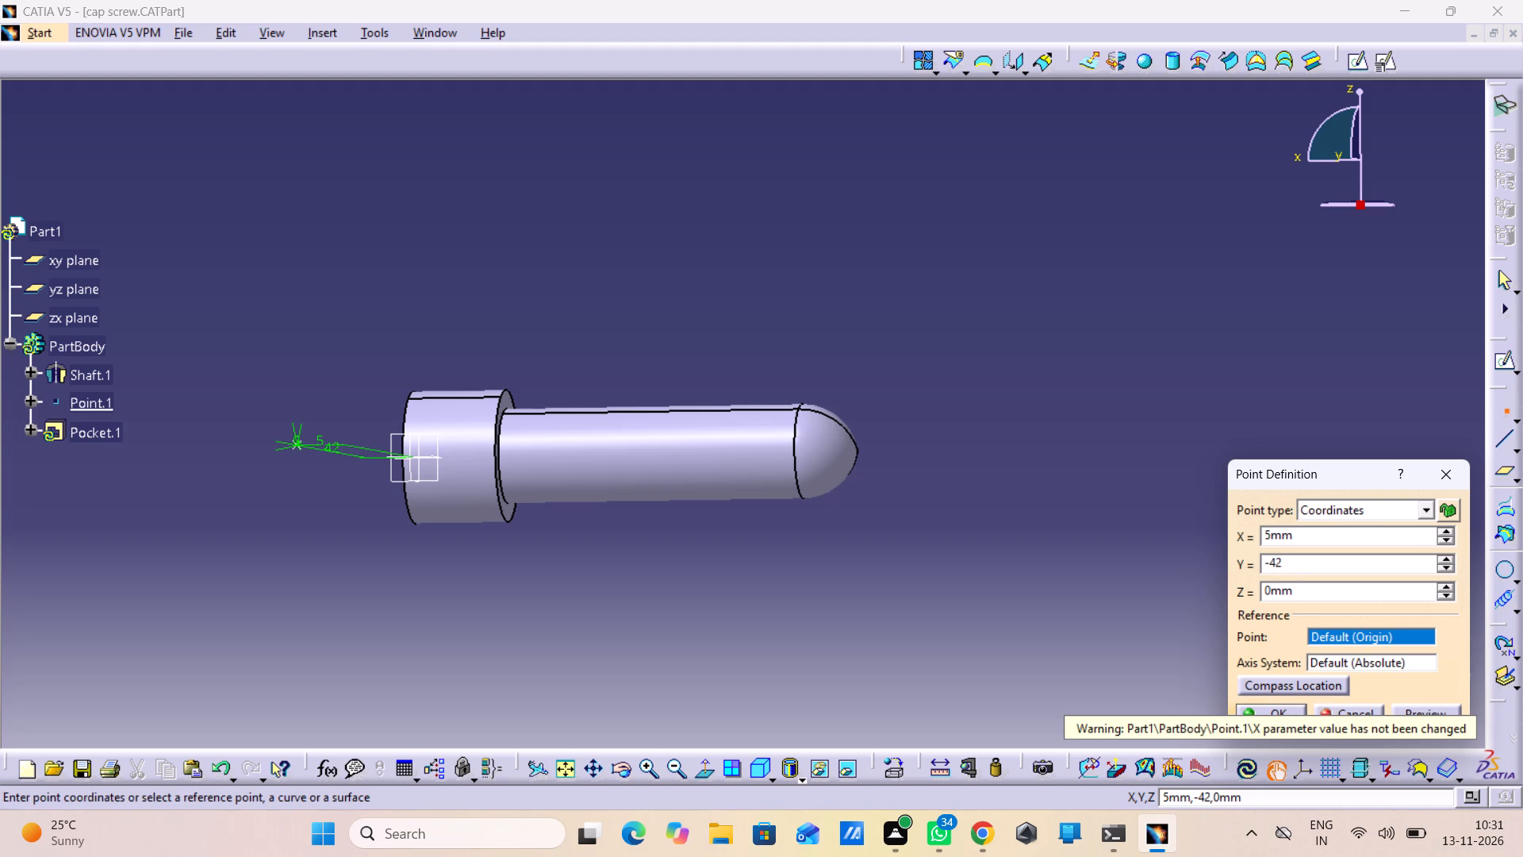
pyautogui.click(1318, 591)
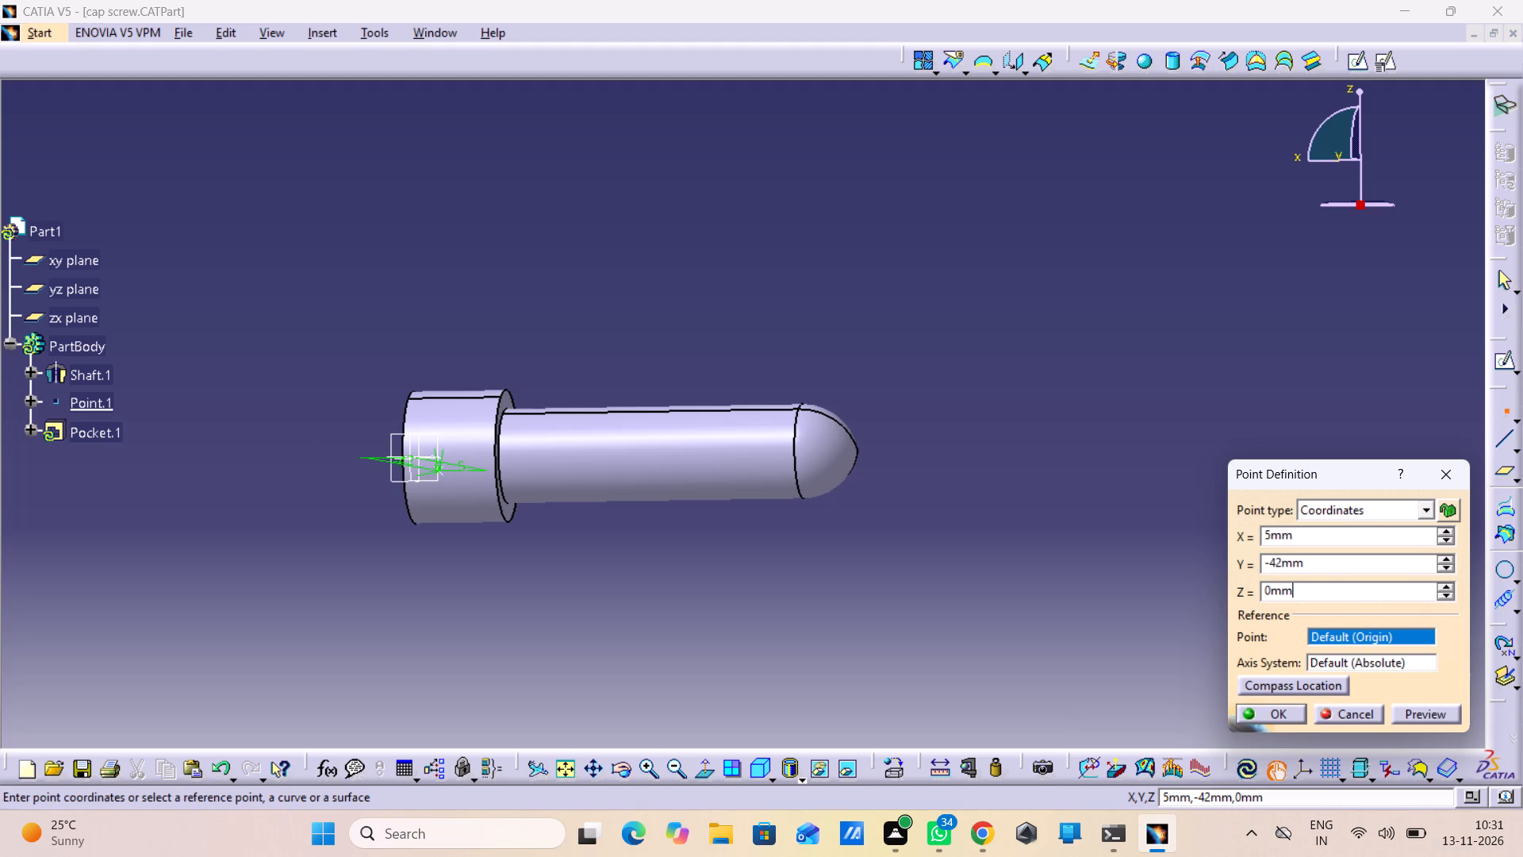
pyautogui.moveTo(531, 588); pyautogui.dragTo(616, 533, button='middle')
pyautogui.moveTo(531, 588); pyautogui.dragTo(620, 568, button='right')
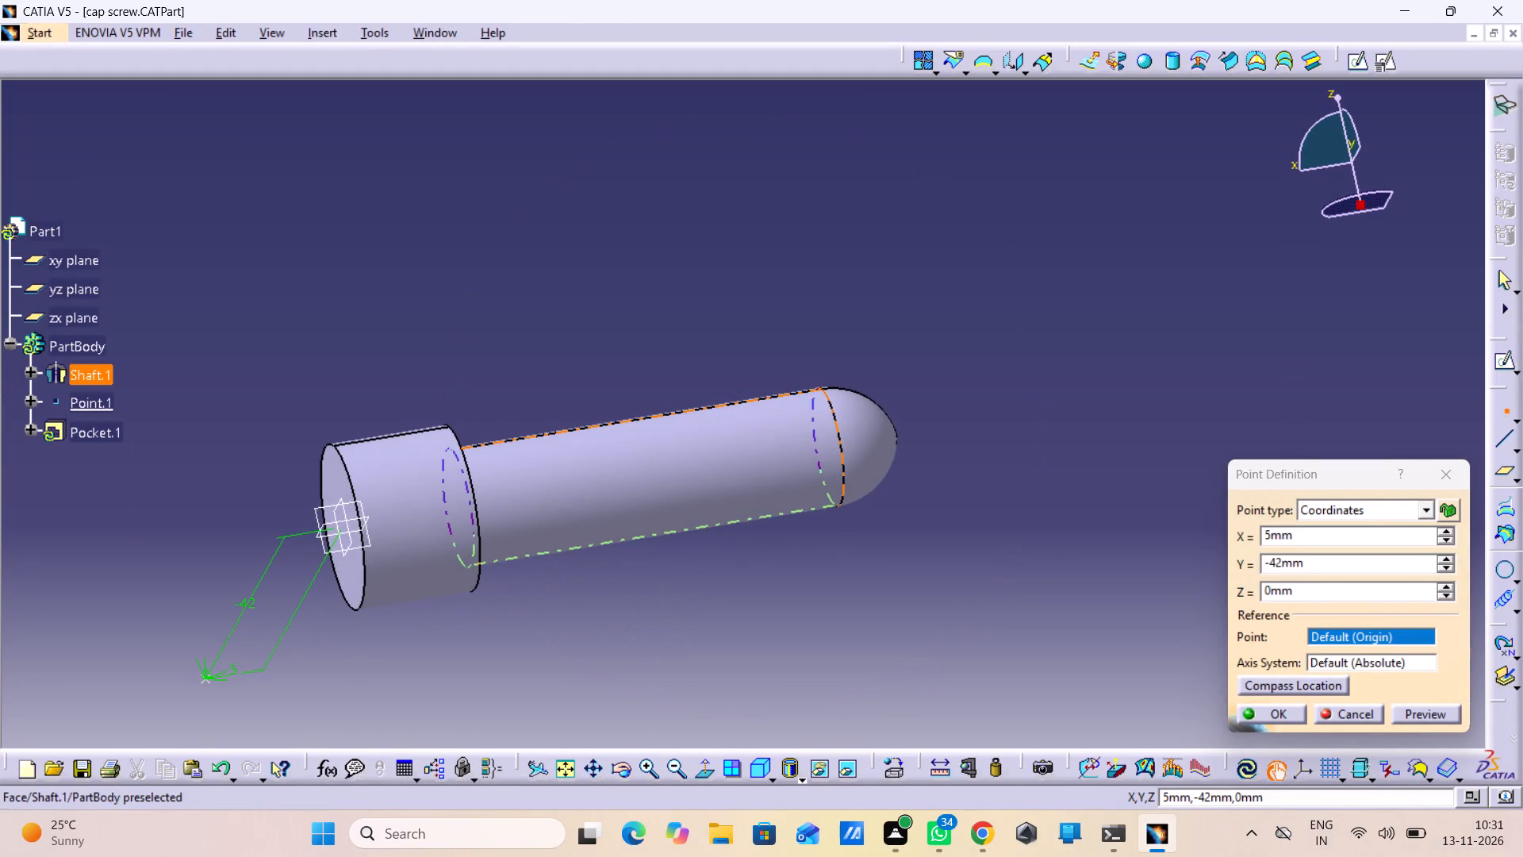
pyautogui.moveTo(715, 321); pyautogui.dragTo(728, 374, button='middle')
pyautogui.rightClick(715, 321)
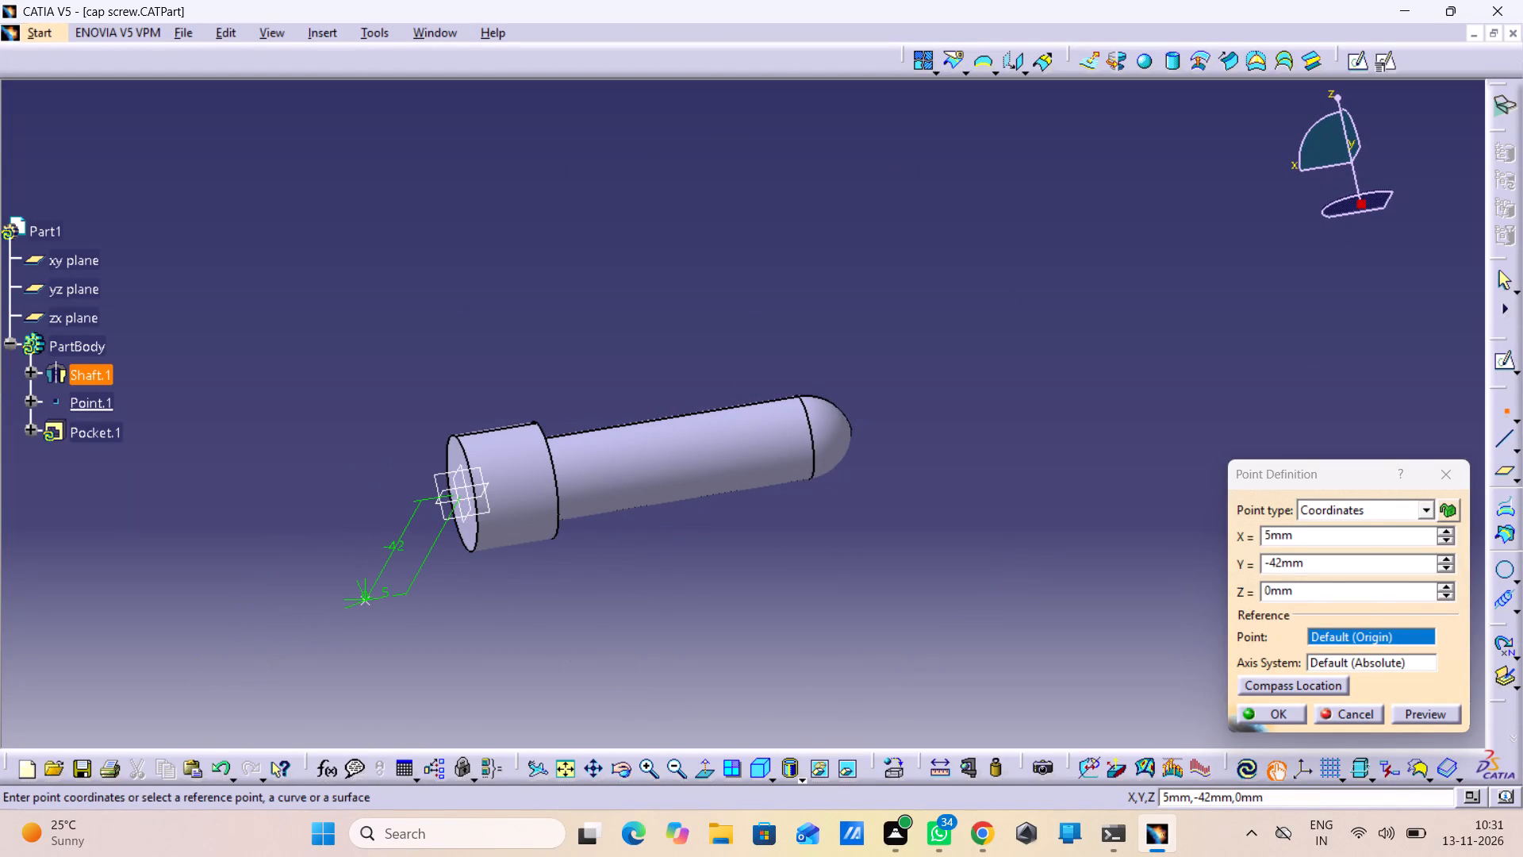
pyautogui.moveTo(1299, 594); pyautogui.dragTo(1210, 594)
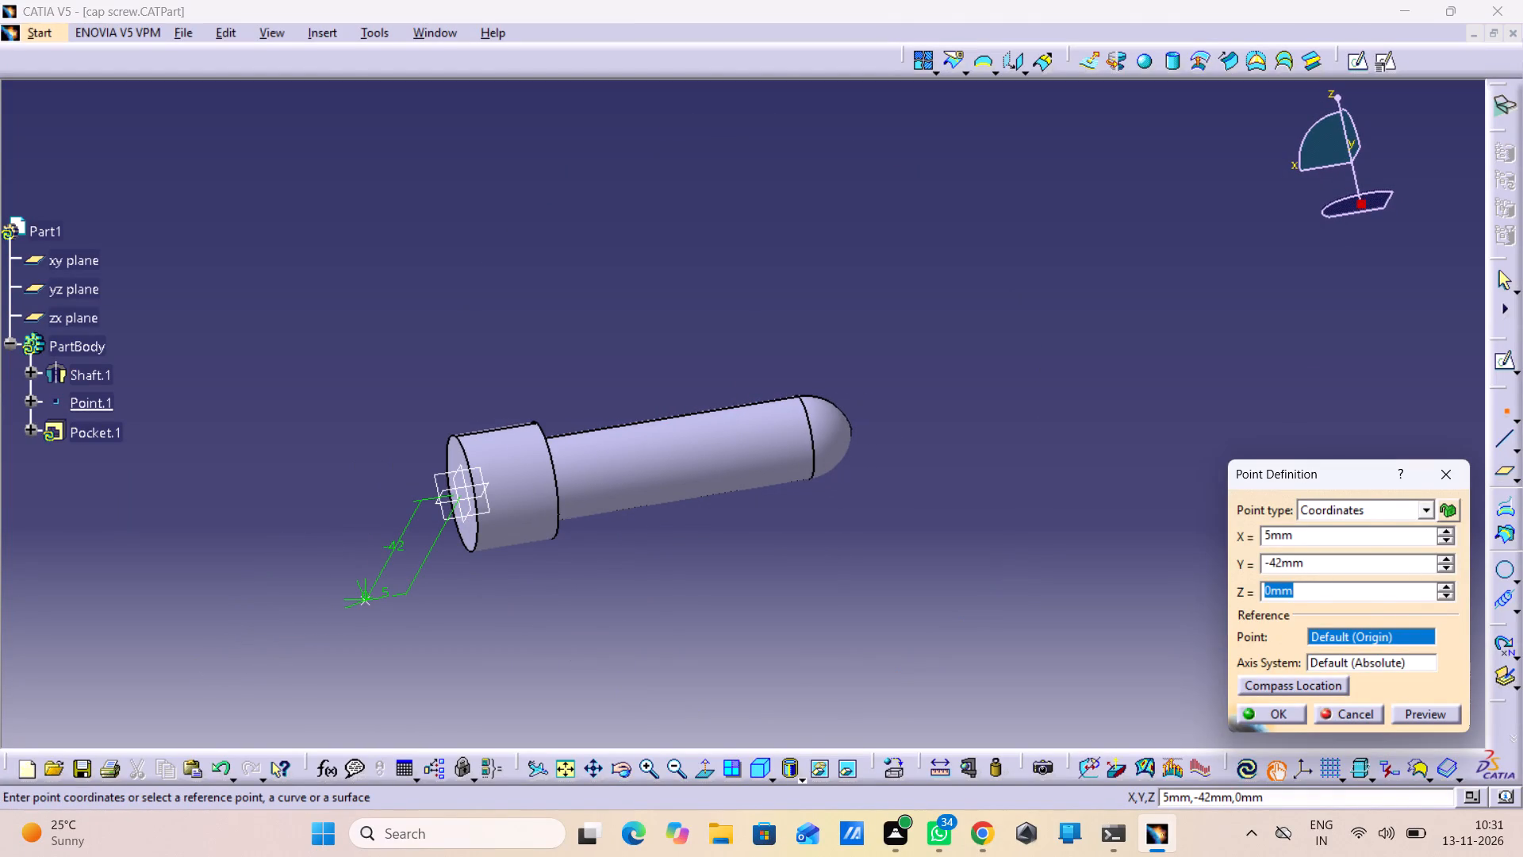
pyautogui.press('5')
pyautogui.press('Return')
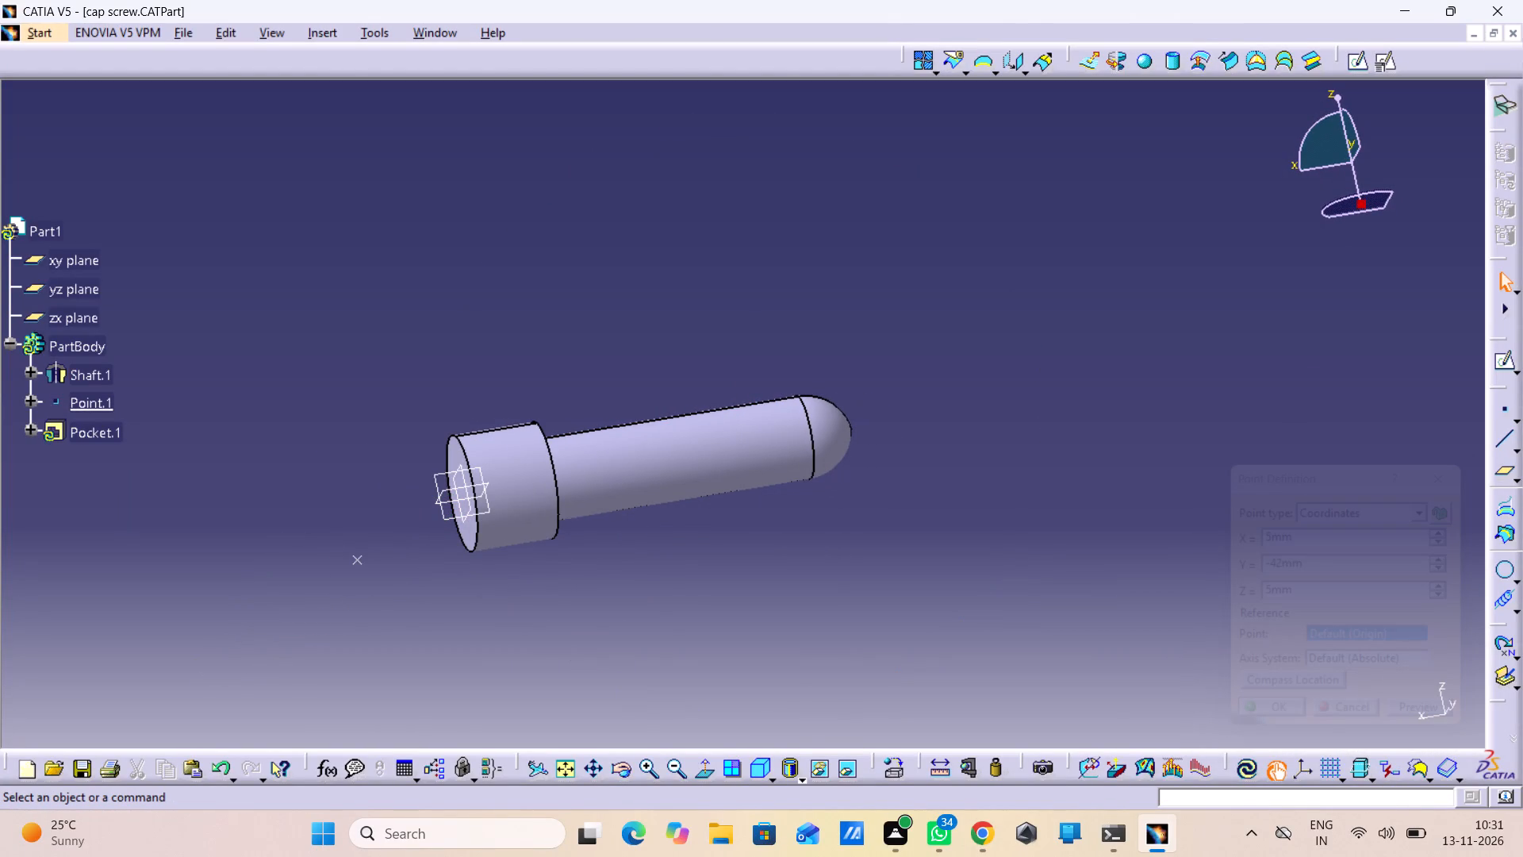
# Reopen the point's definition, preview Z at 50 mm, and set Z to 0 mm.
pyautogui.click(364, 558)
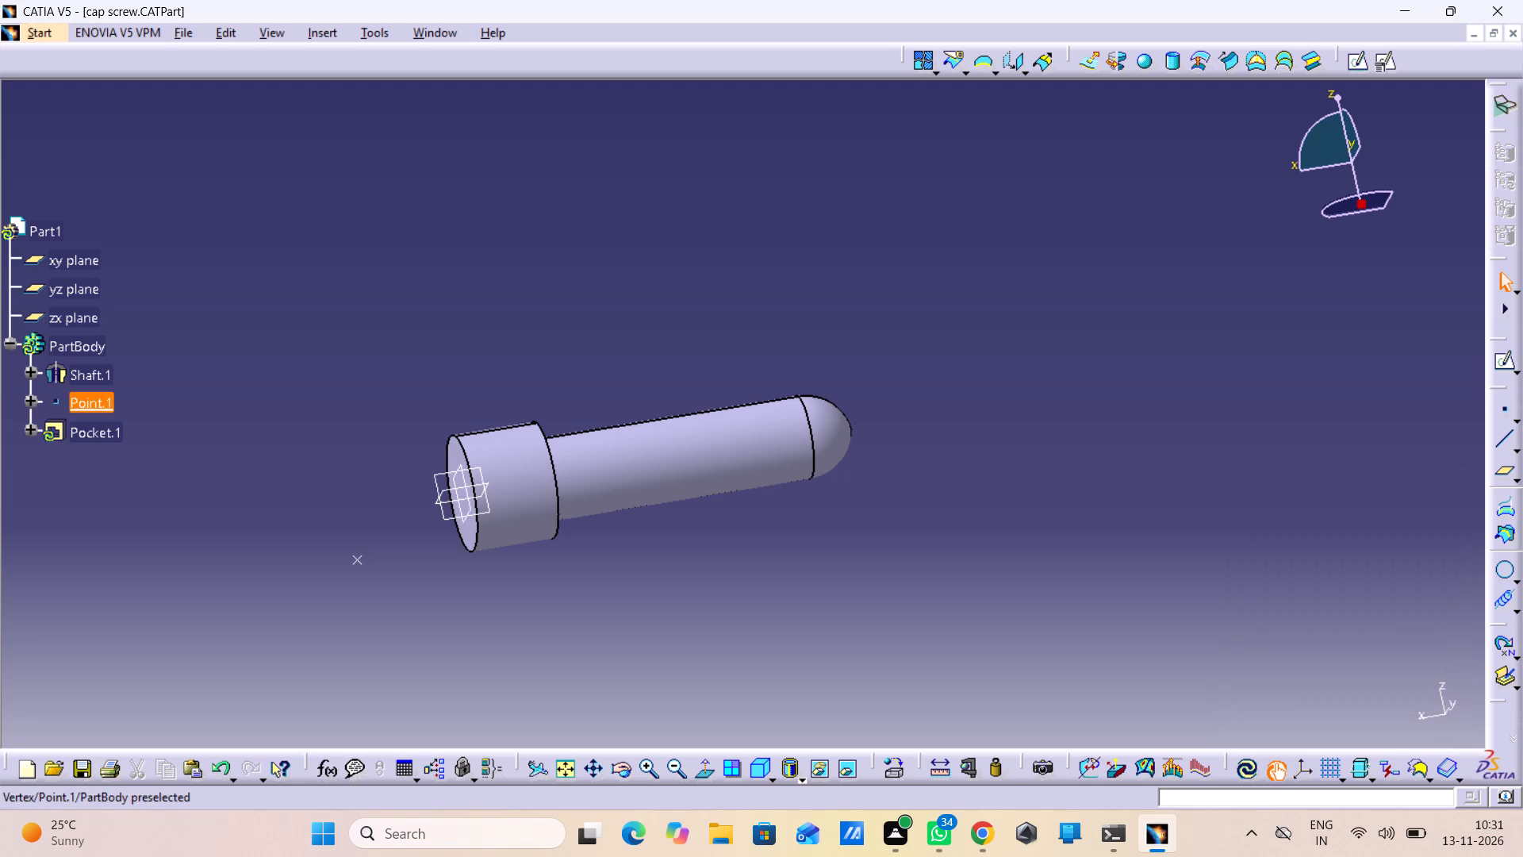
pyautogui.doubleClick(355, 558)
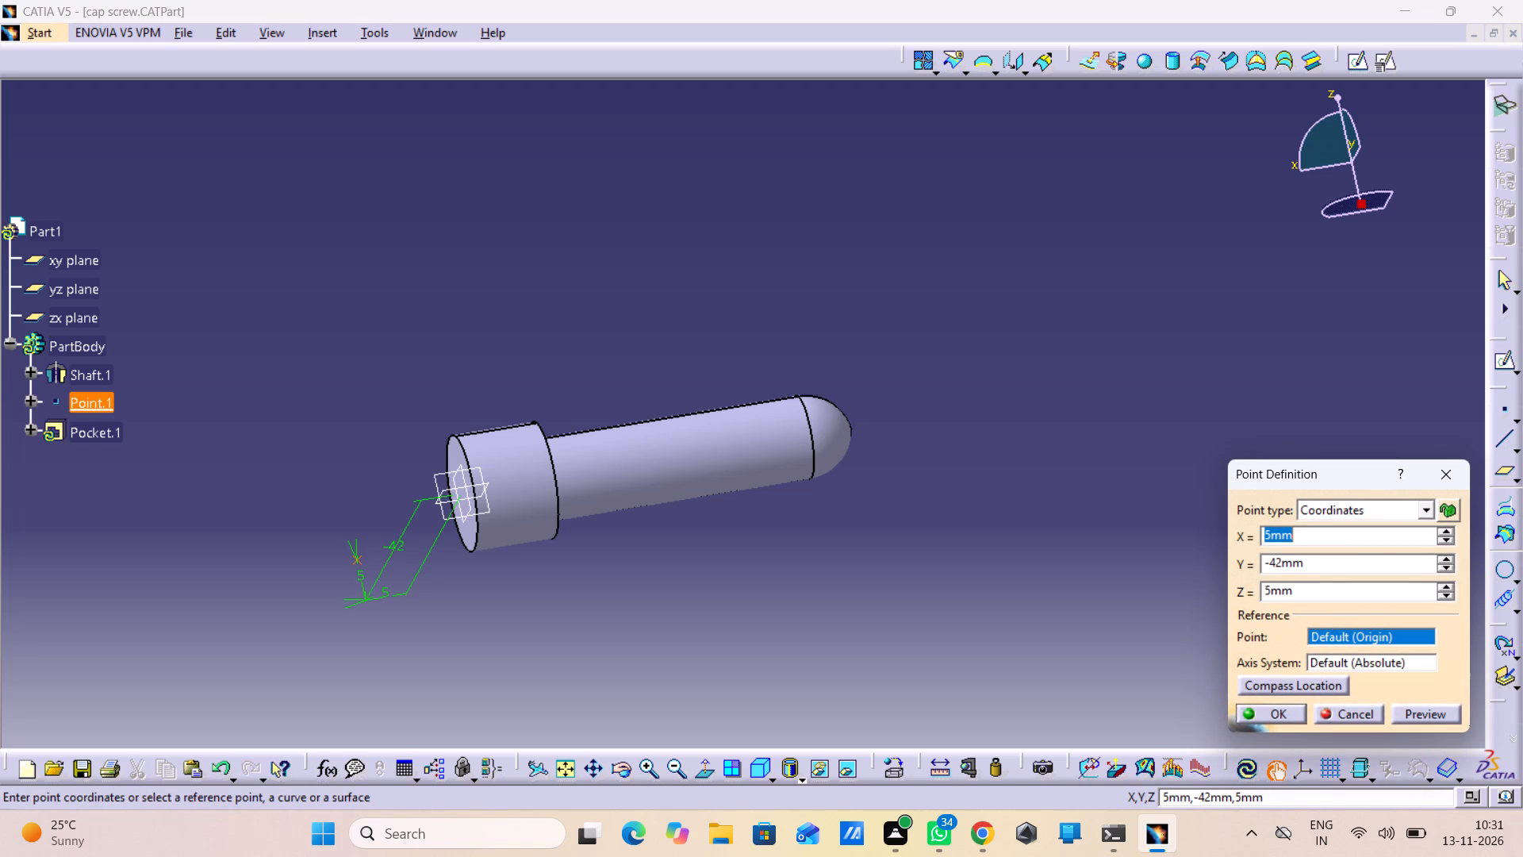
pyautogui.moveTo(1322, 596); pyautogui.dragTo(1257, 606)
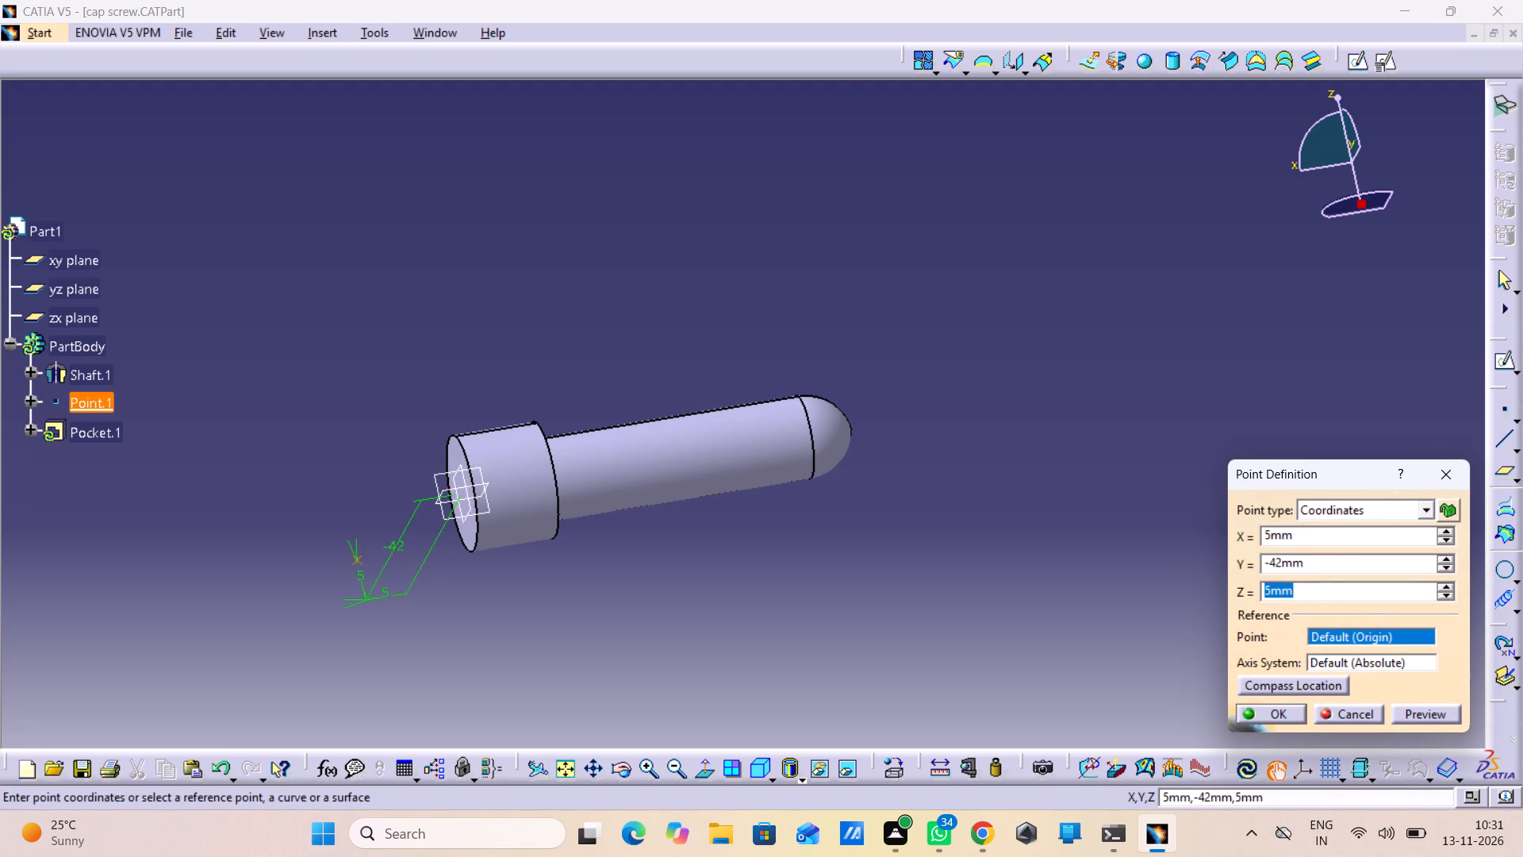
pyautogui.click(760, 764)
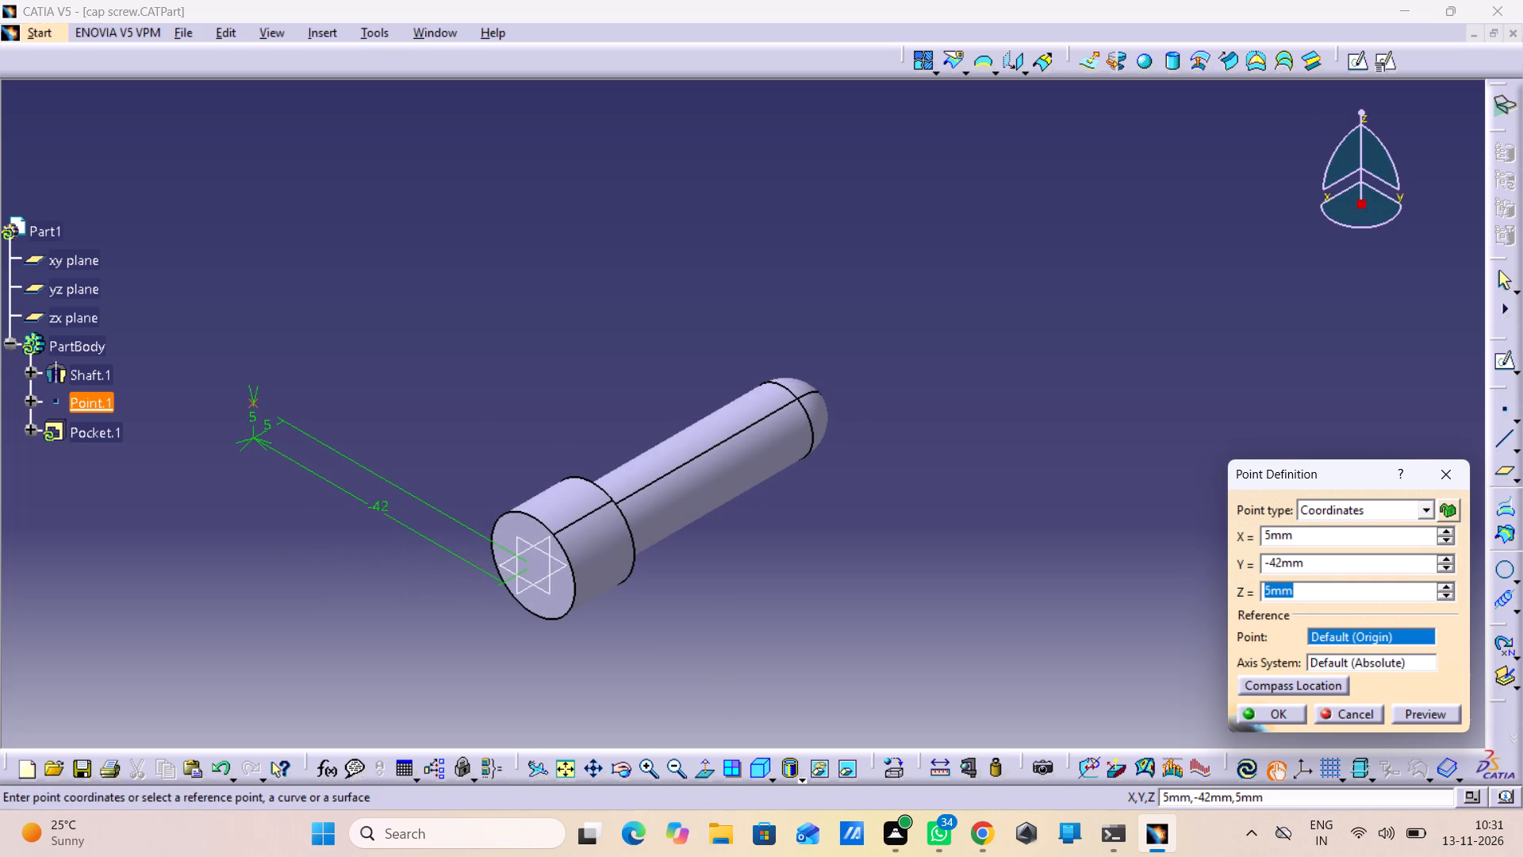
pyautogui.press('BackSpace')
pyautogui.write('50')
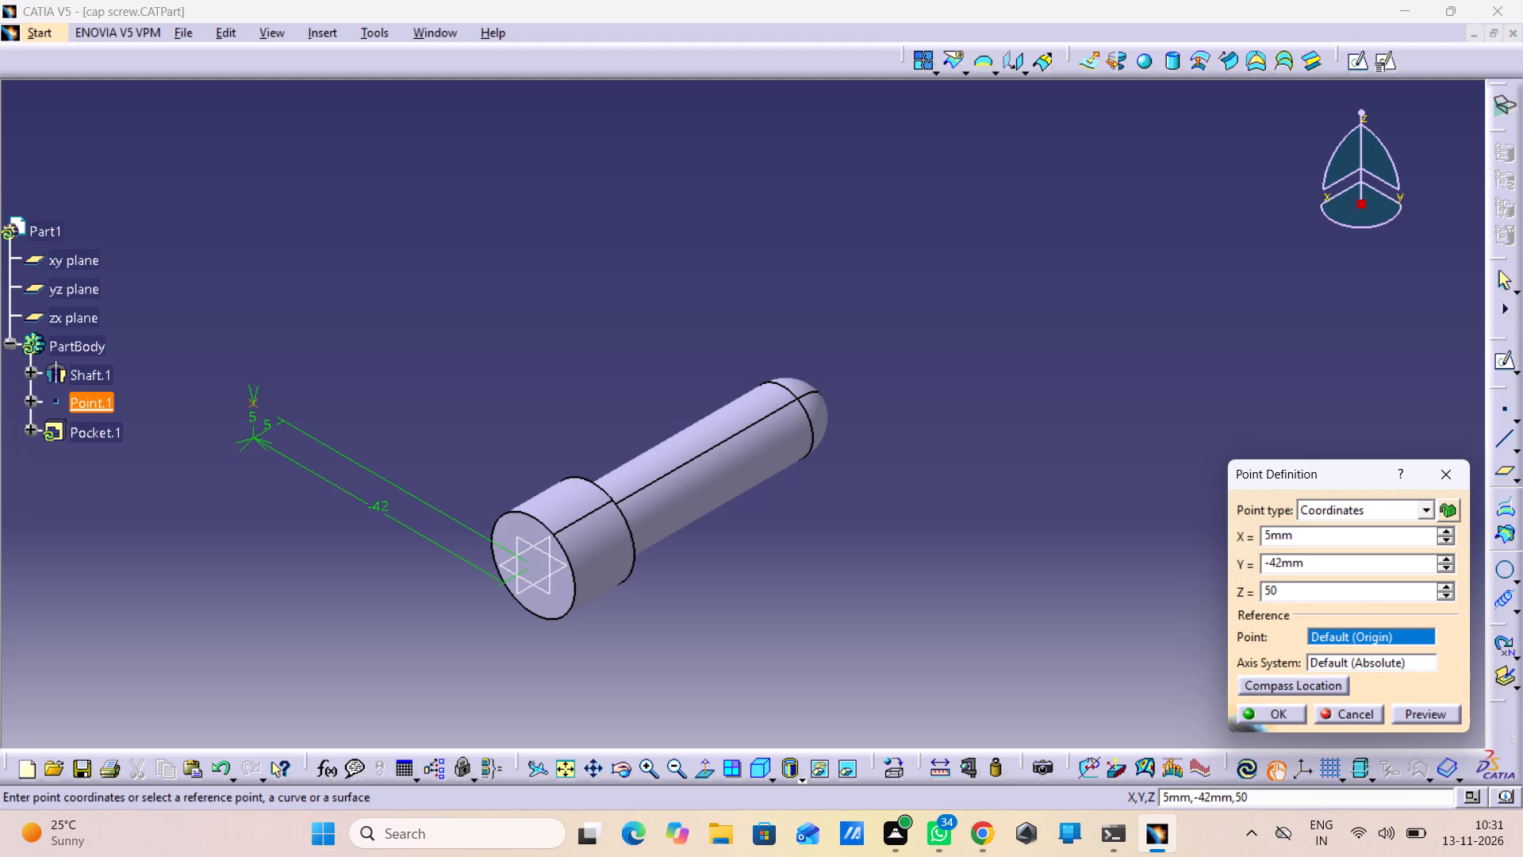
pyautogui.click(1435, 713)
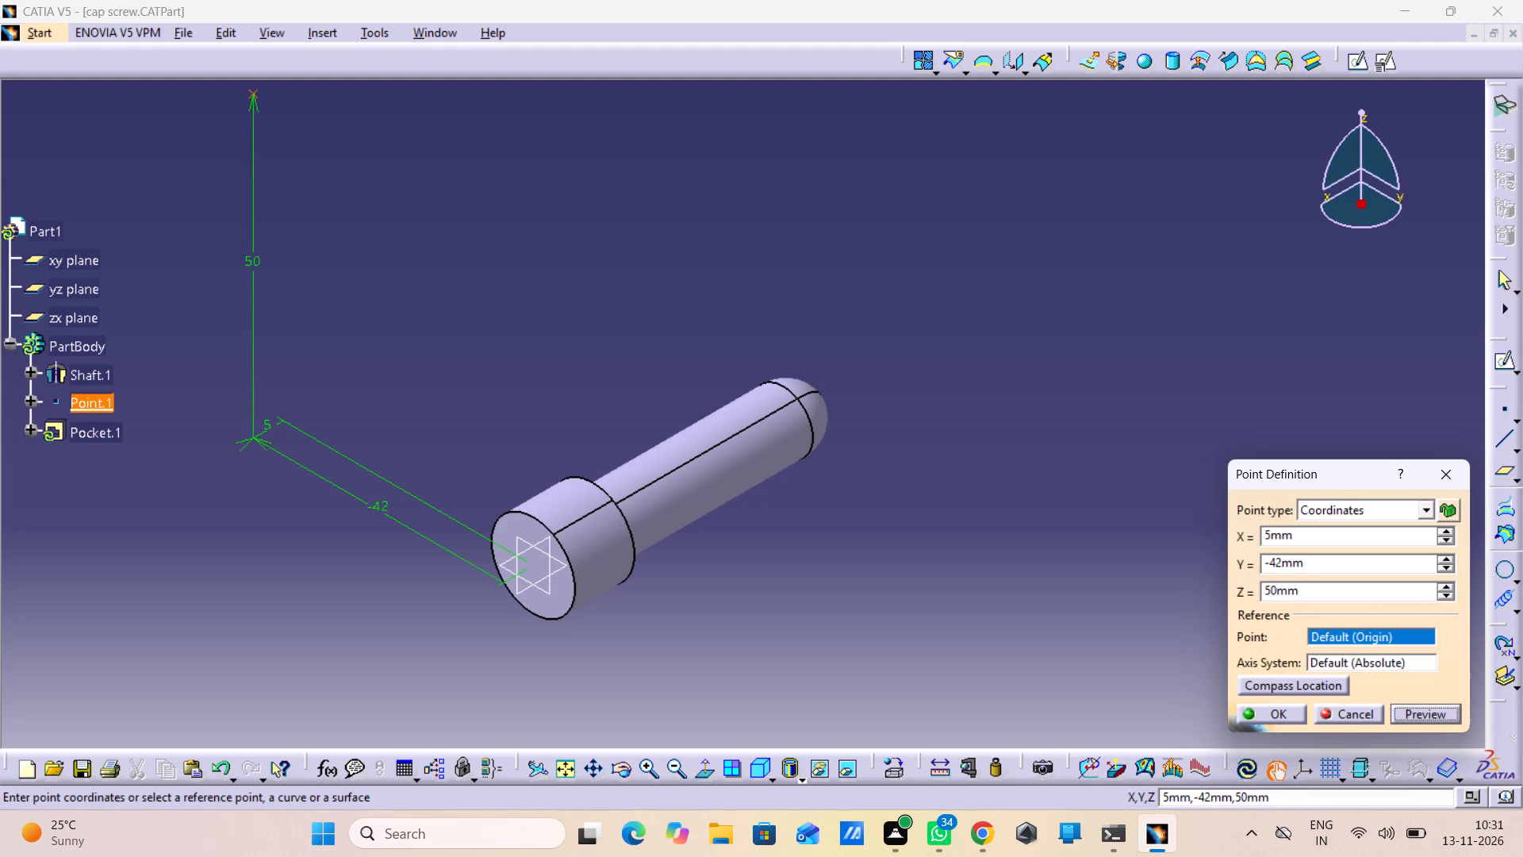
pyautogui.moveTo(1303, 594); pyautogui.dragTo(1217, 608)
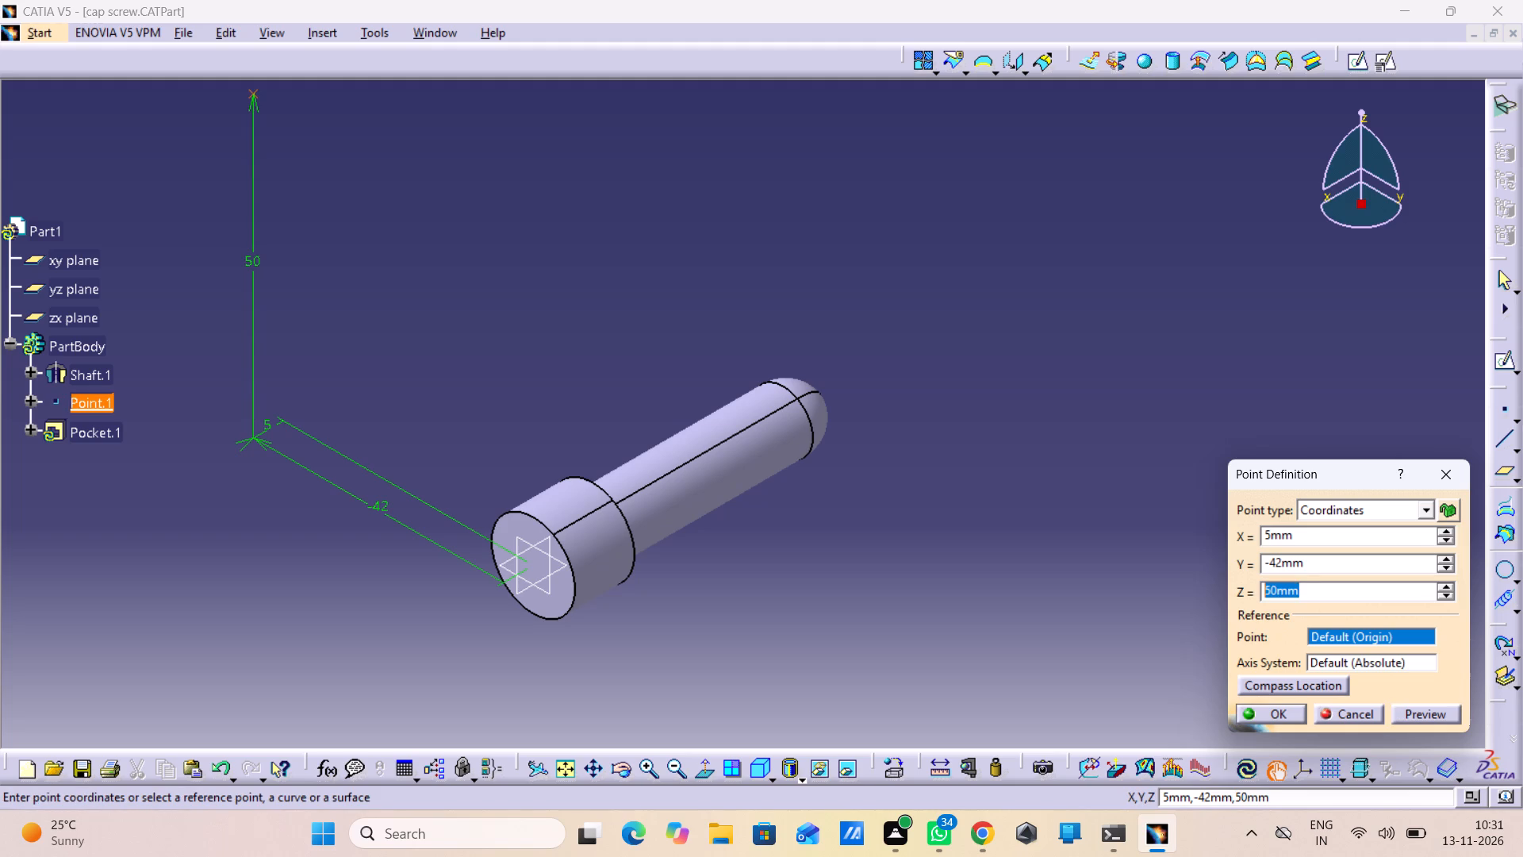
pyautogui.press('0')
pyautogui.click(1406, 715)
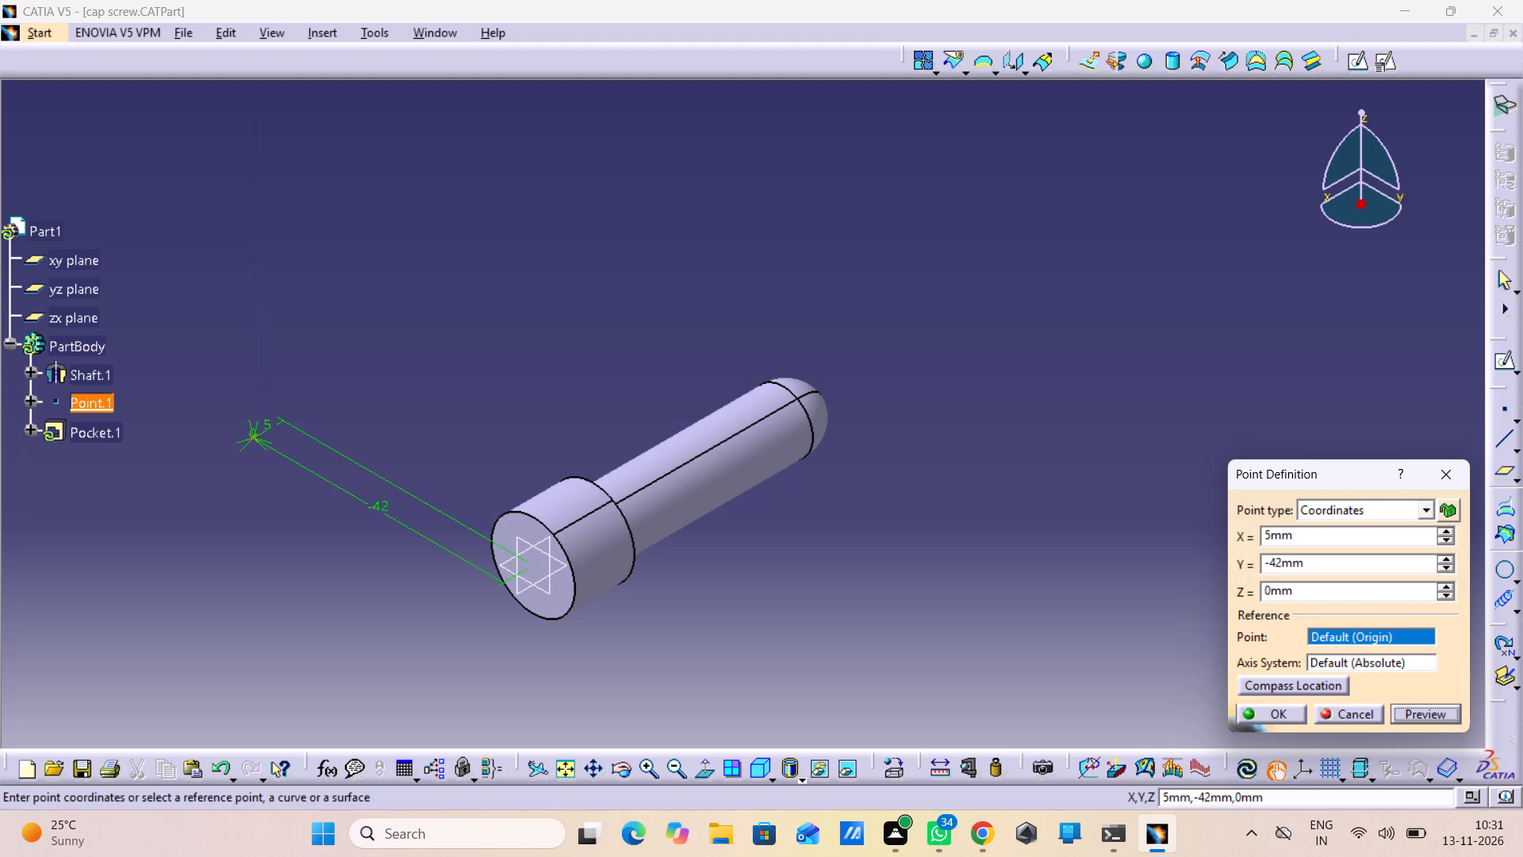
# Preview the point with Y at 50 mm, and set its Y coordinate to 0 mm.
pyautogui.moveTo(1344, 565); pyautogui.dragTo(1146, 583)
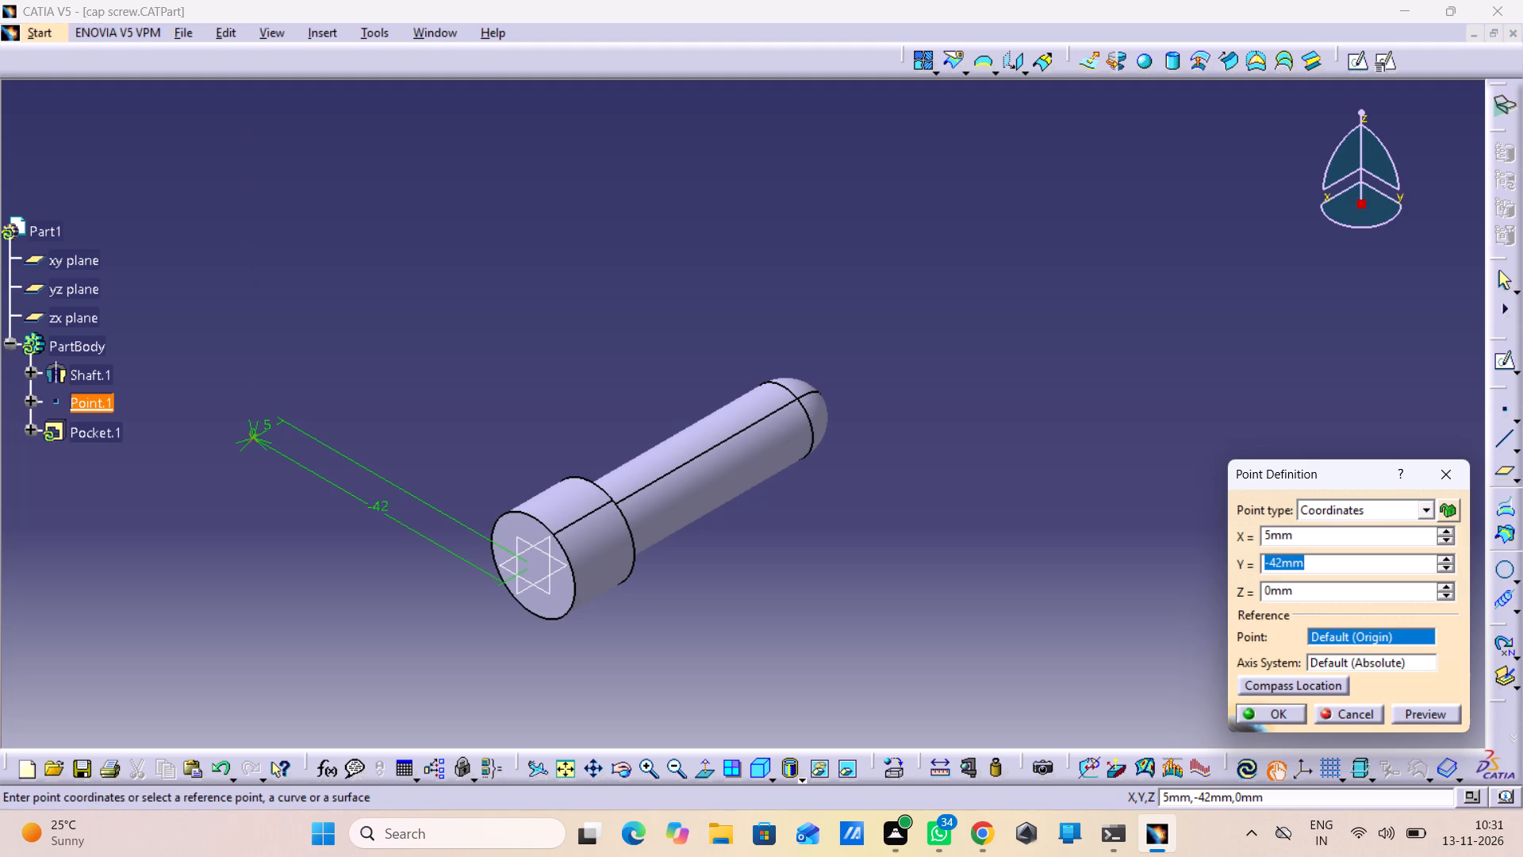
pyautogui.write('50')
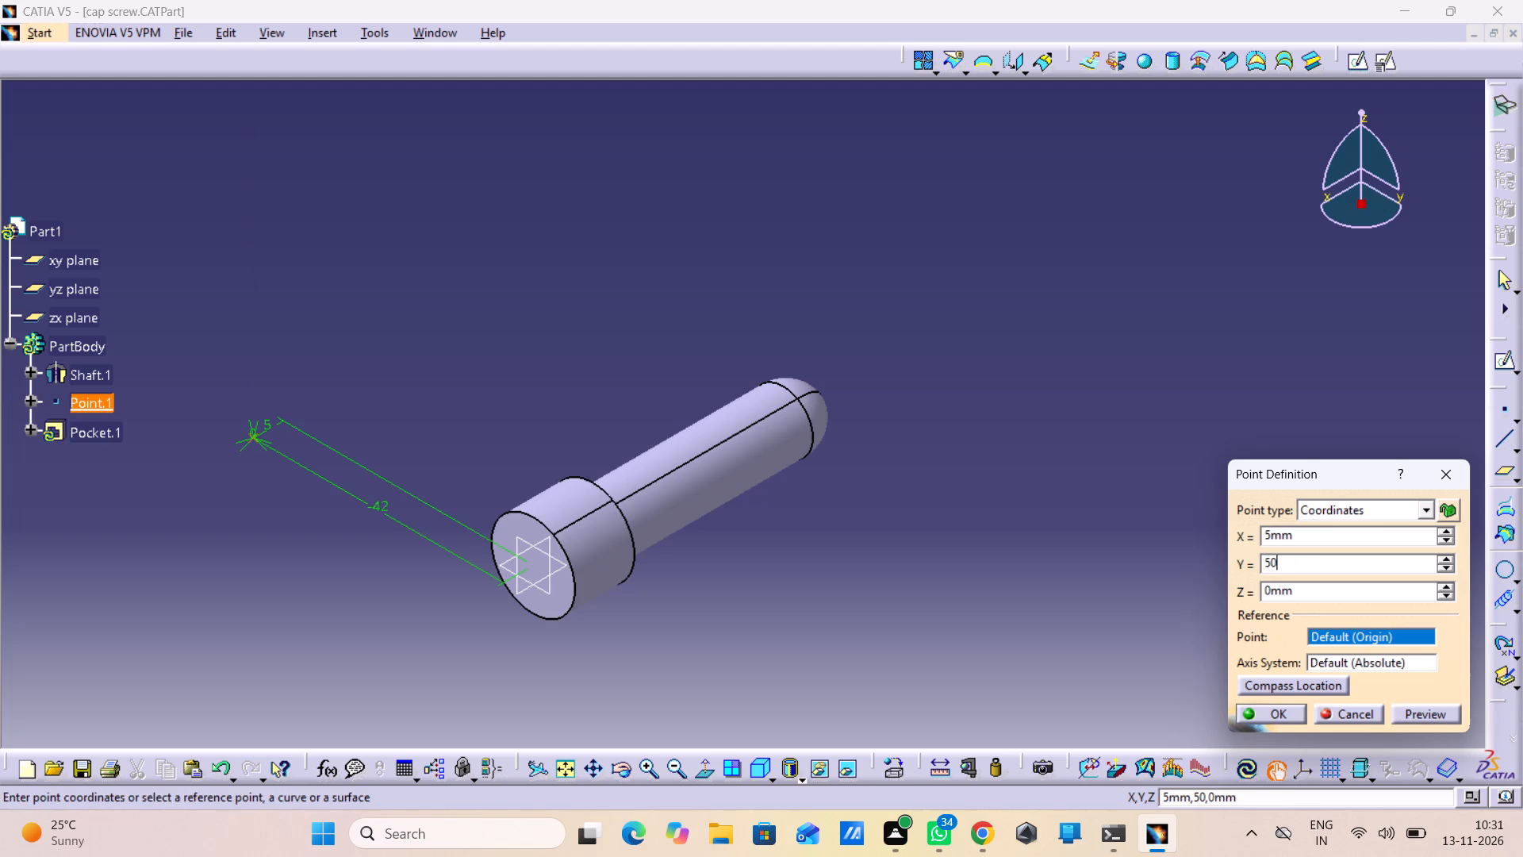
pyautogui.click(1414, 719)
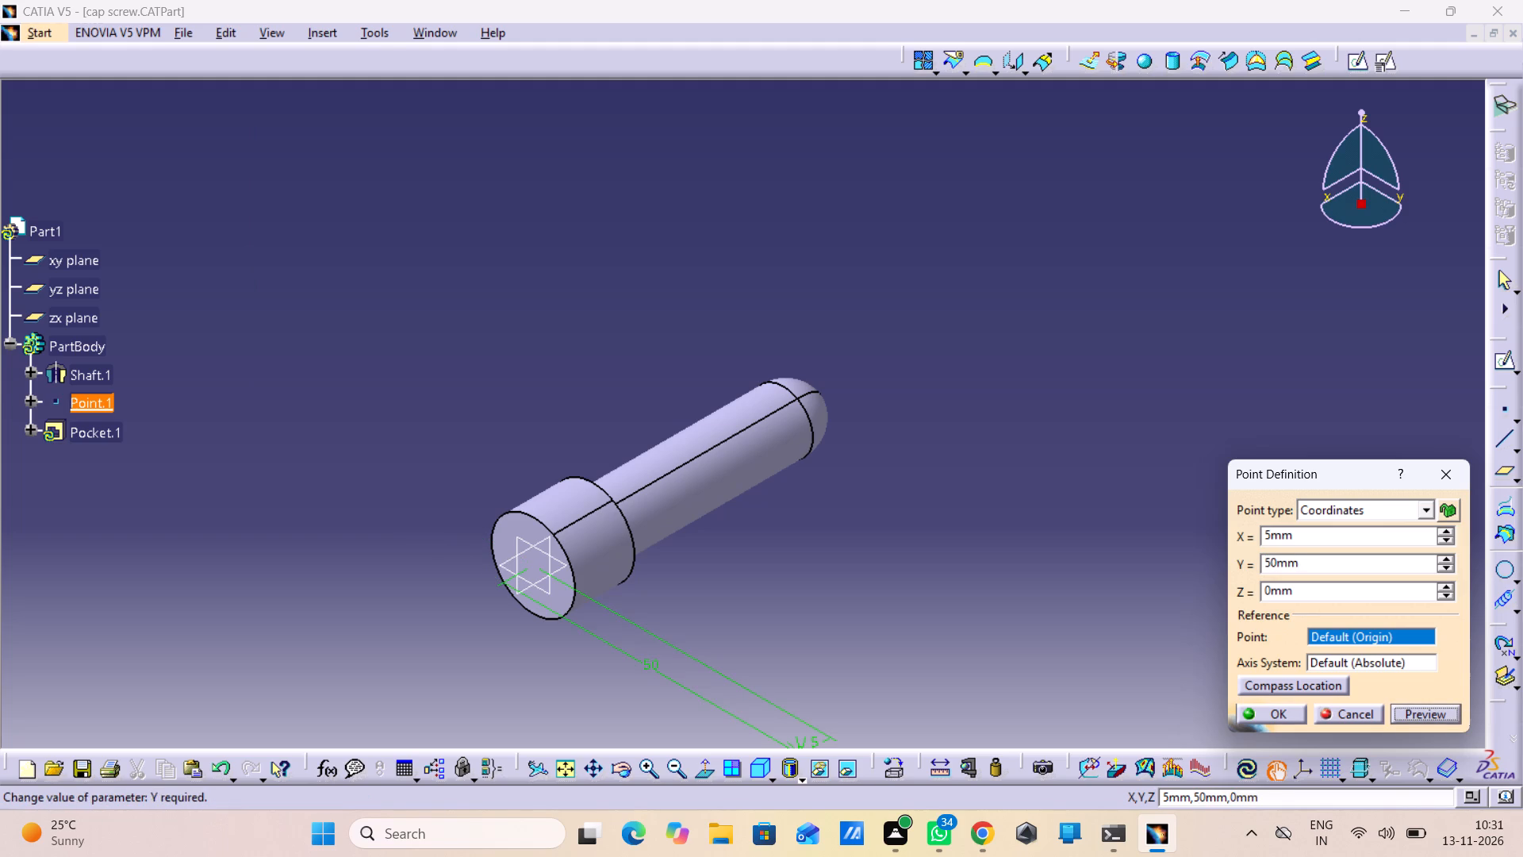
pyautogui.moveTo(1345, 563); pyautogui.dragTo(1217, 563)
pyautogui.press('0')
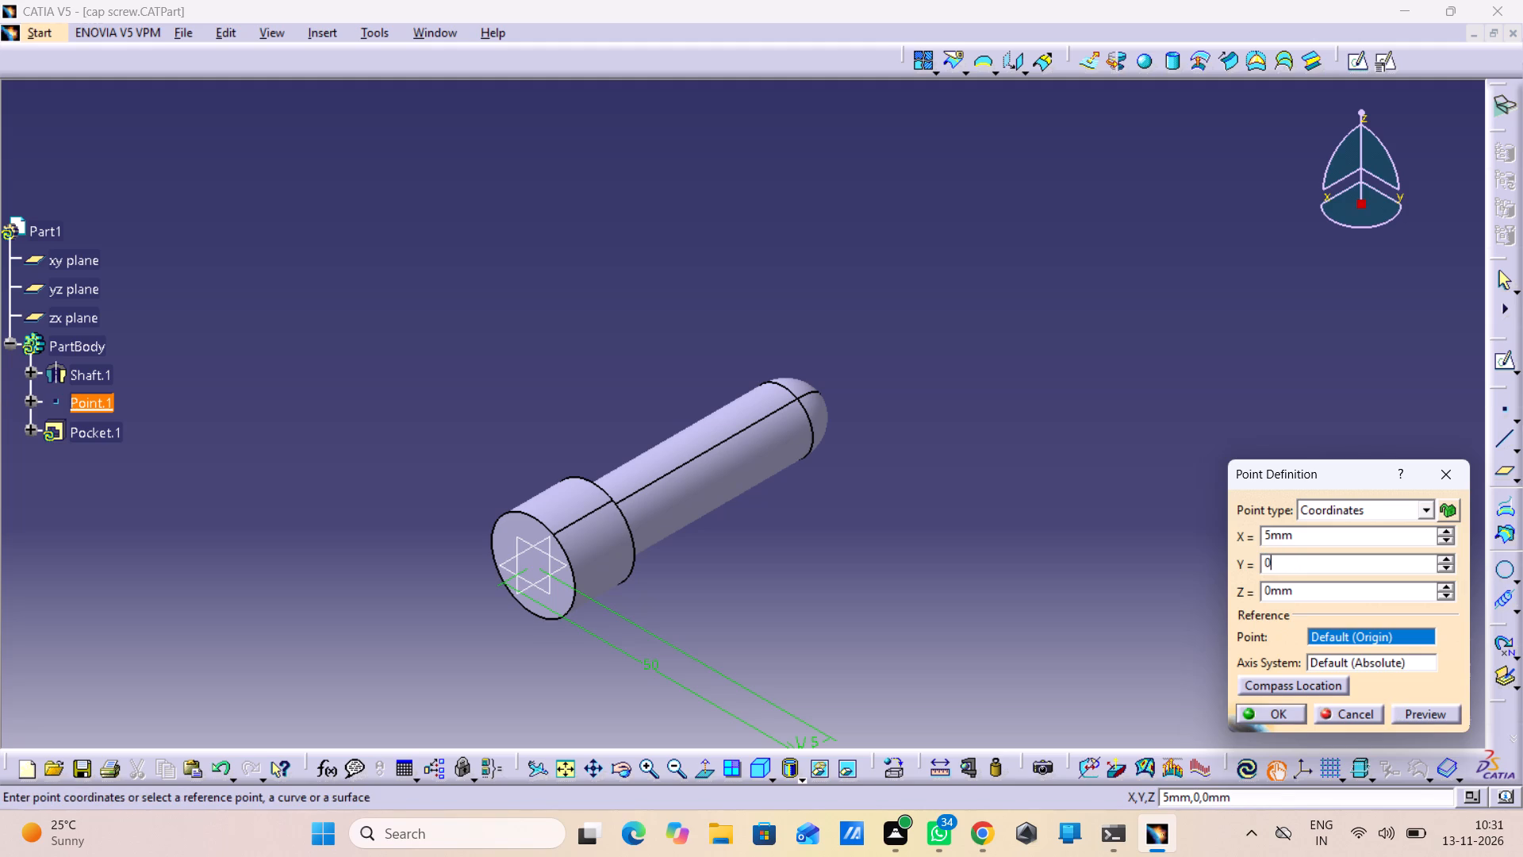
pyautogui.click(1418, 711)
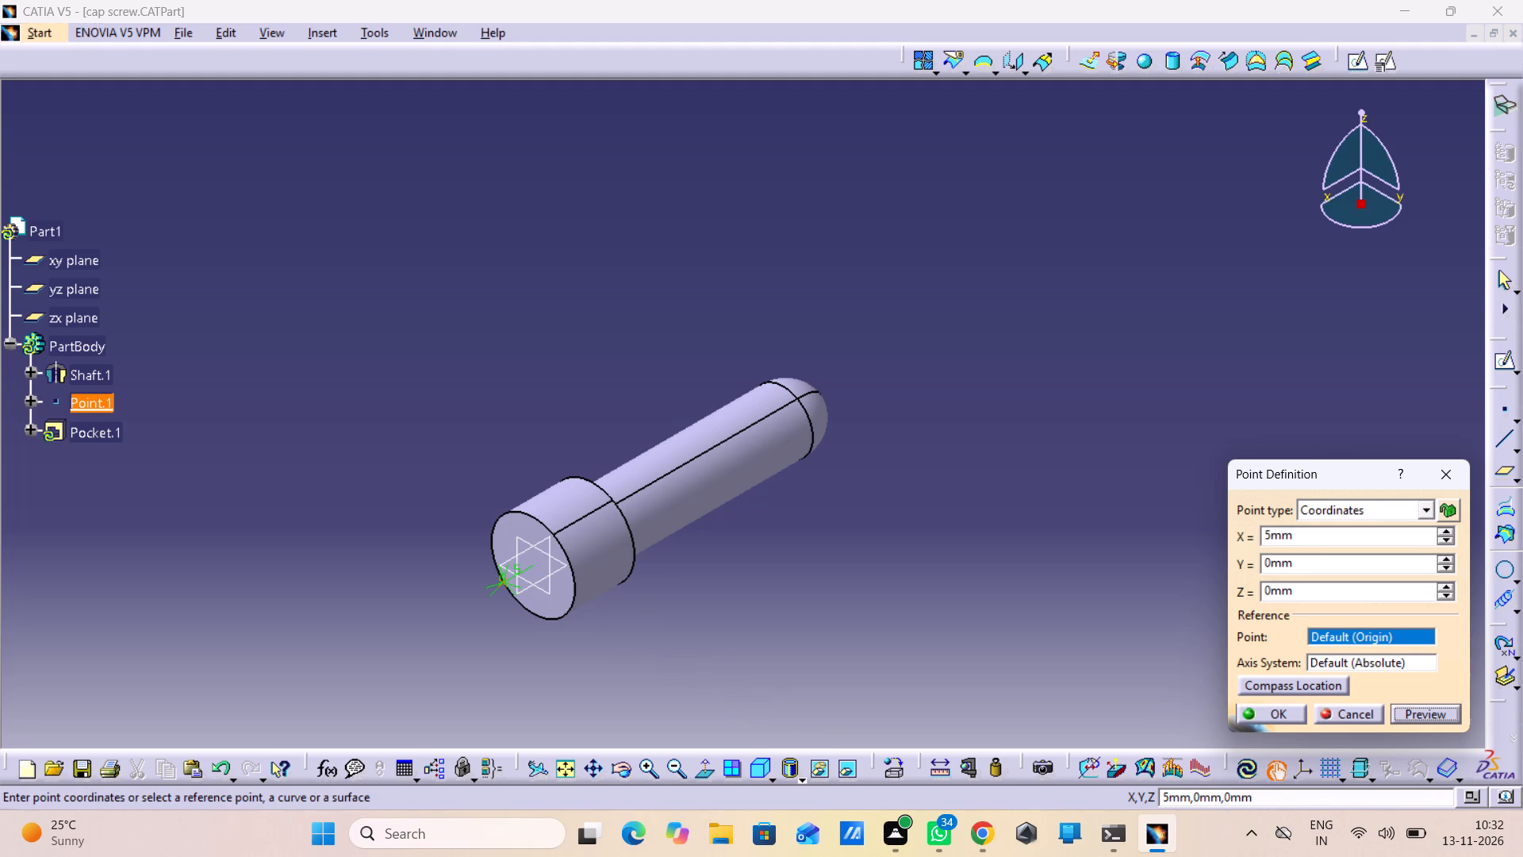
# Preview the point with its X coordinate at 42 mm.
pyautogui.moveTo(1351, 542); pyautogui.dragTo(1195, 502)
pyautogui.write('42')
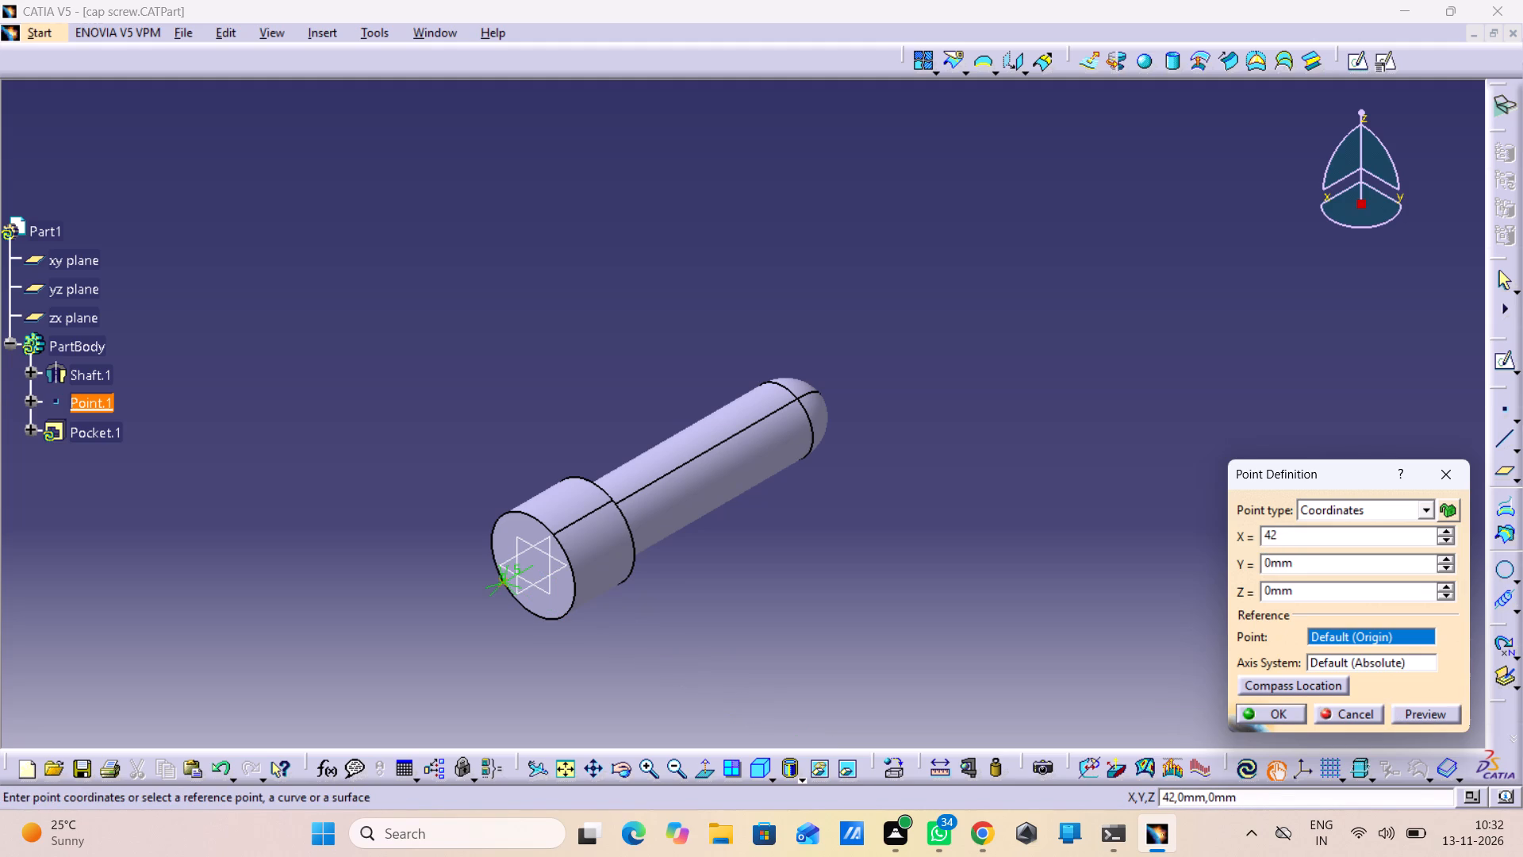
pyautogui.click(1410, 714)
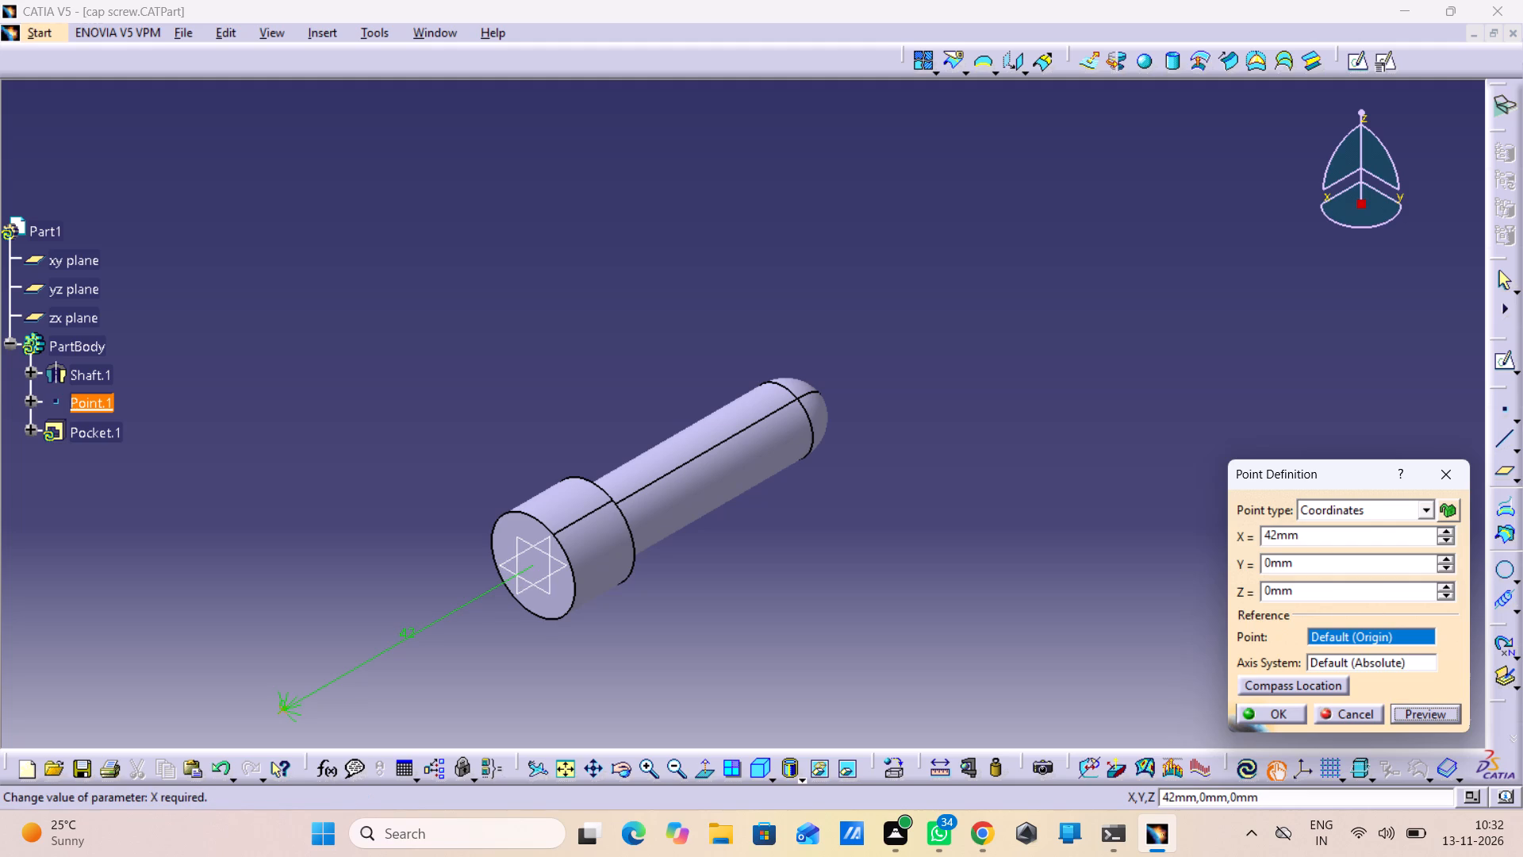
# Set the point's X coordinate to -42 mm and preview it.
pyautogui.moveTo(1306, 532); pyautogui.dragTo(1224, 532)
pyautogui.write('-42')
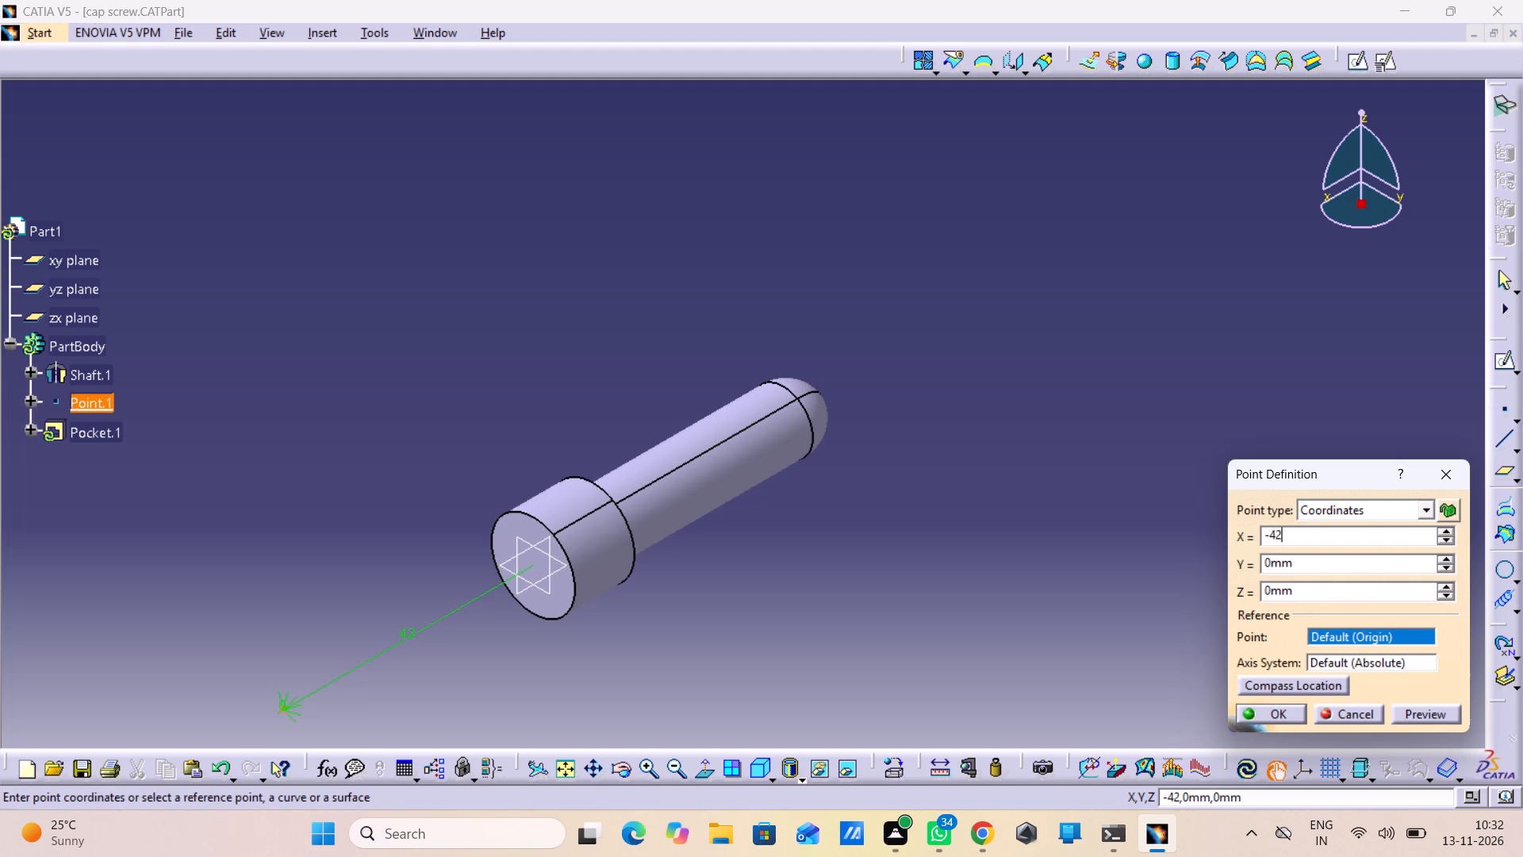
pyautogui.click(1425, 712)
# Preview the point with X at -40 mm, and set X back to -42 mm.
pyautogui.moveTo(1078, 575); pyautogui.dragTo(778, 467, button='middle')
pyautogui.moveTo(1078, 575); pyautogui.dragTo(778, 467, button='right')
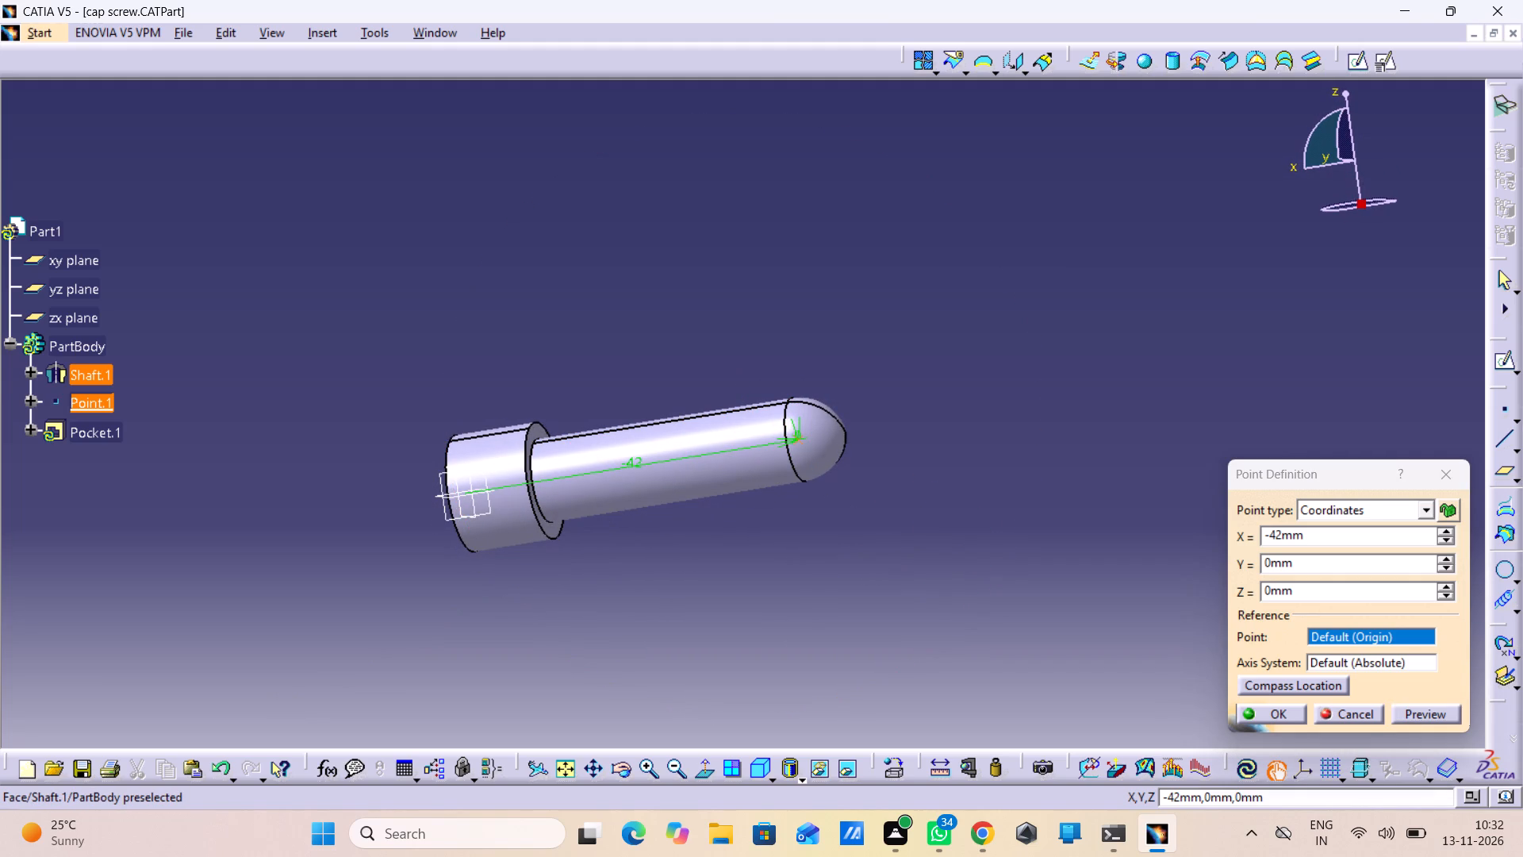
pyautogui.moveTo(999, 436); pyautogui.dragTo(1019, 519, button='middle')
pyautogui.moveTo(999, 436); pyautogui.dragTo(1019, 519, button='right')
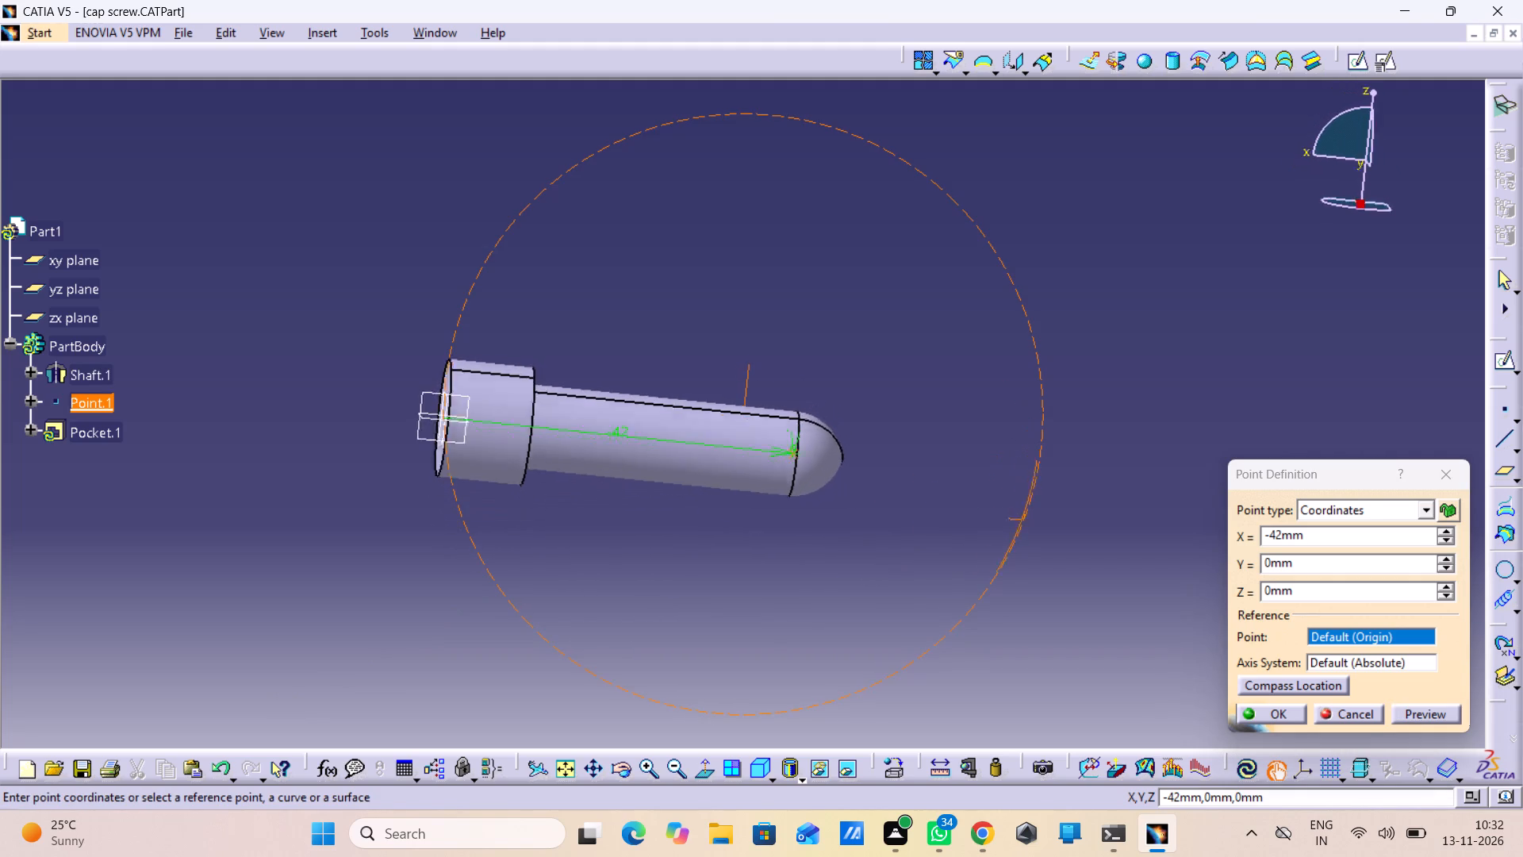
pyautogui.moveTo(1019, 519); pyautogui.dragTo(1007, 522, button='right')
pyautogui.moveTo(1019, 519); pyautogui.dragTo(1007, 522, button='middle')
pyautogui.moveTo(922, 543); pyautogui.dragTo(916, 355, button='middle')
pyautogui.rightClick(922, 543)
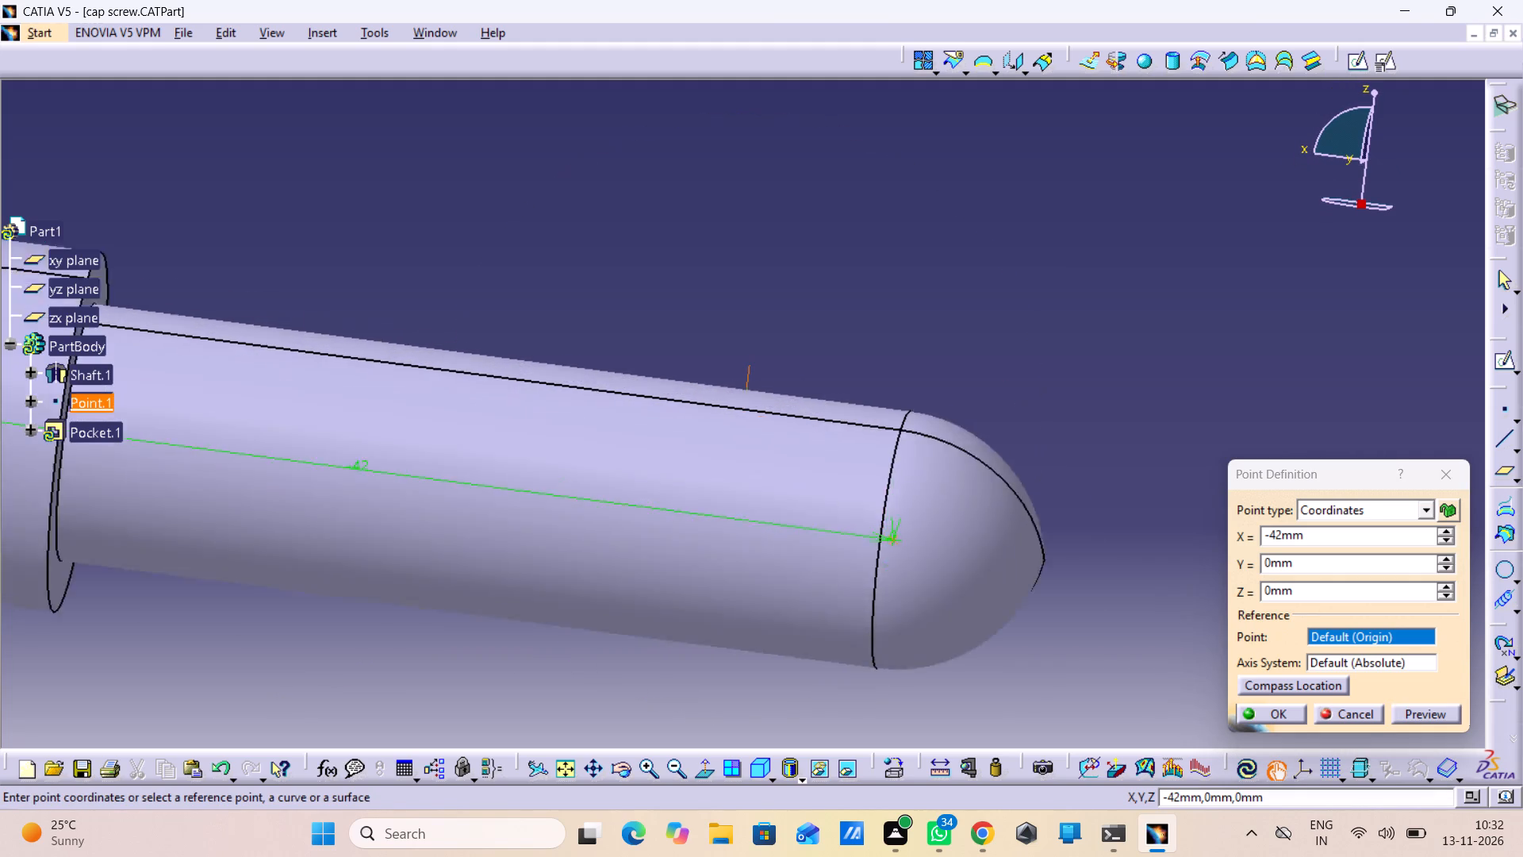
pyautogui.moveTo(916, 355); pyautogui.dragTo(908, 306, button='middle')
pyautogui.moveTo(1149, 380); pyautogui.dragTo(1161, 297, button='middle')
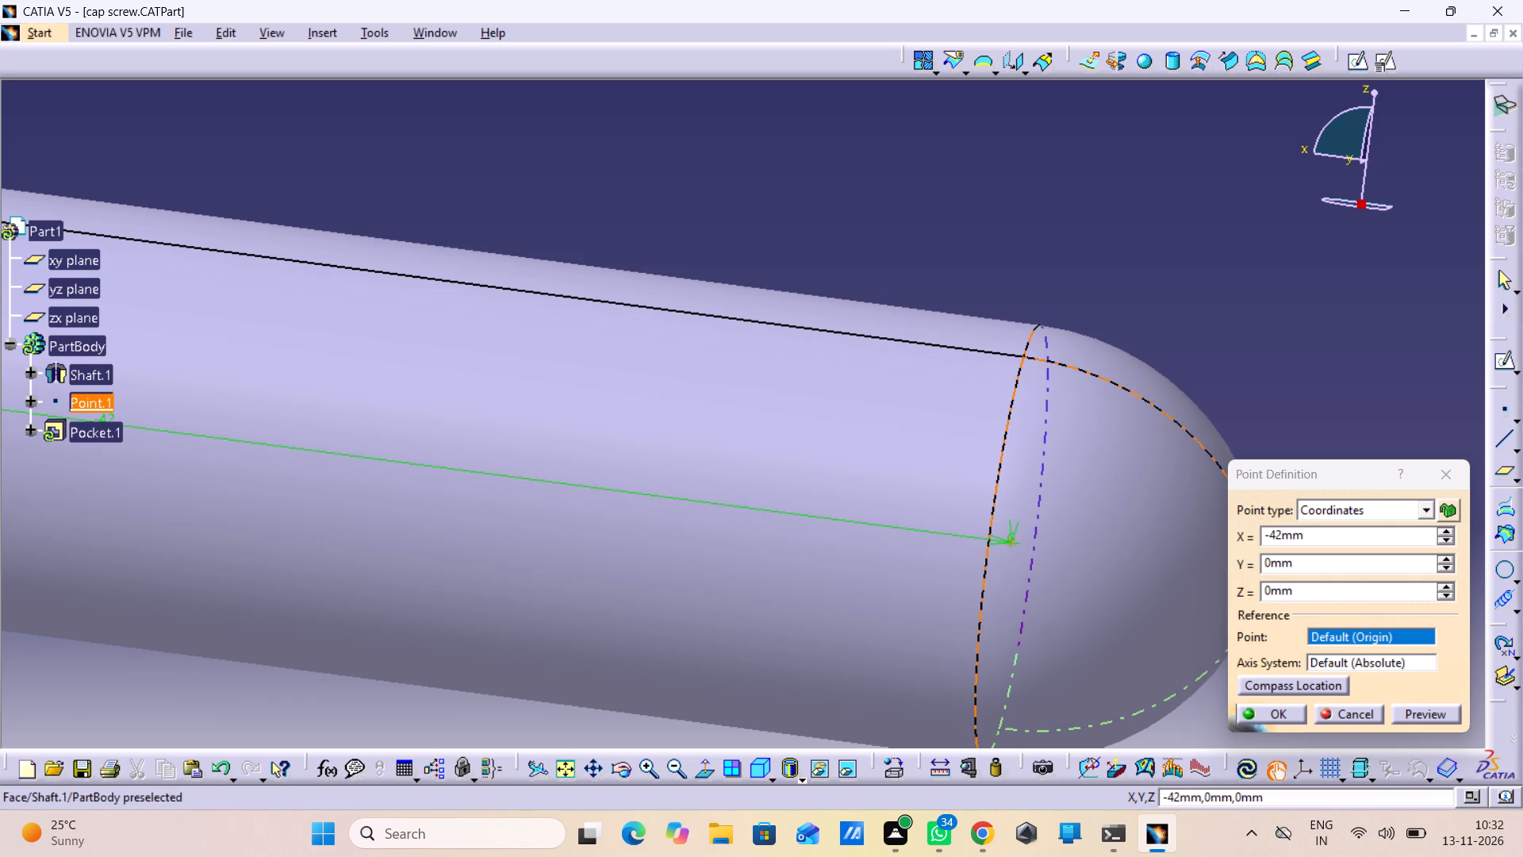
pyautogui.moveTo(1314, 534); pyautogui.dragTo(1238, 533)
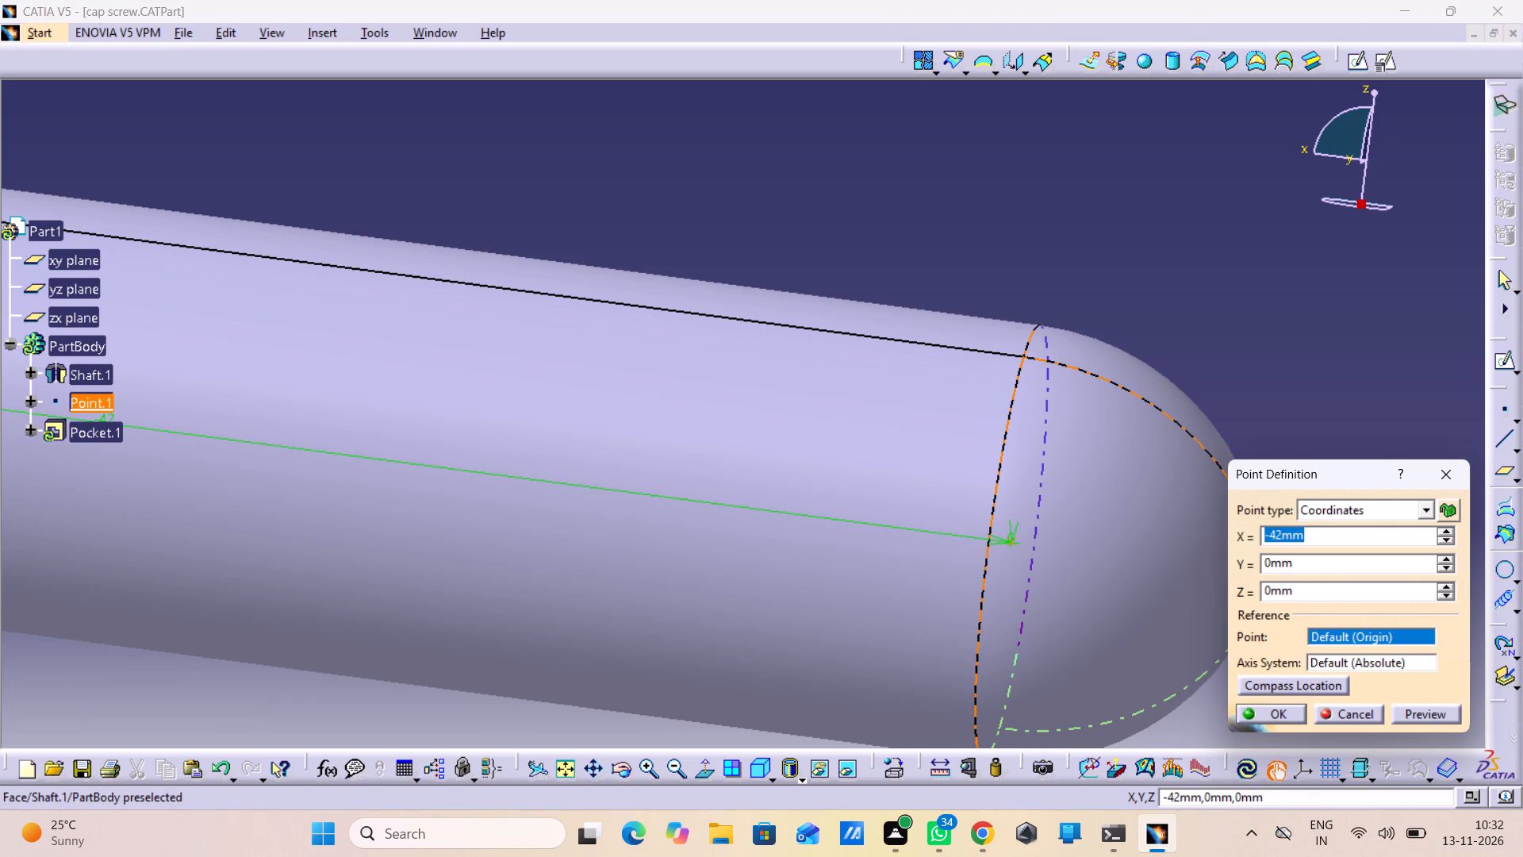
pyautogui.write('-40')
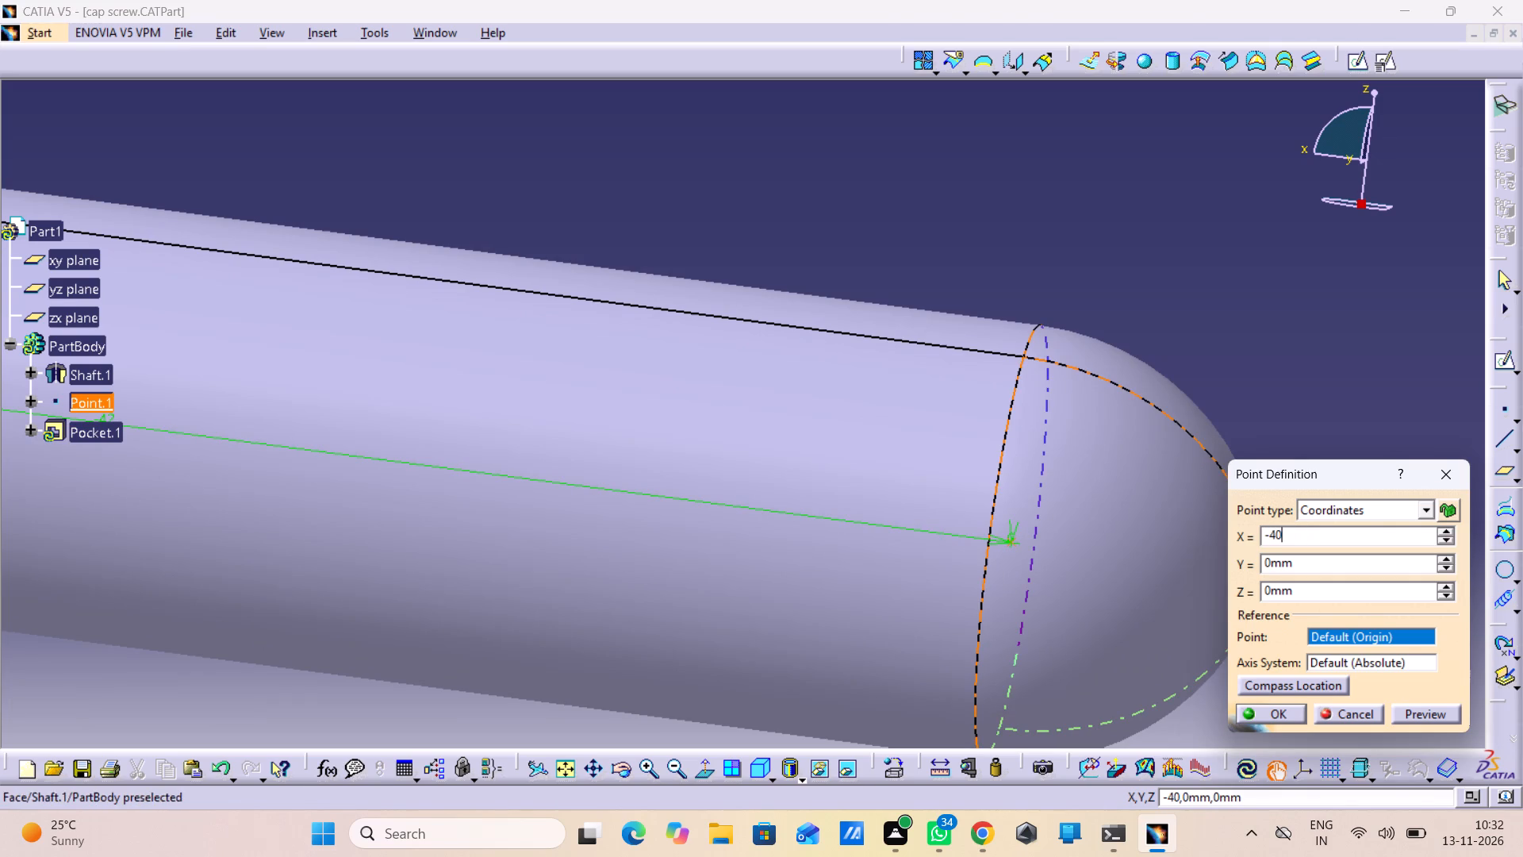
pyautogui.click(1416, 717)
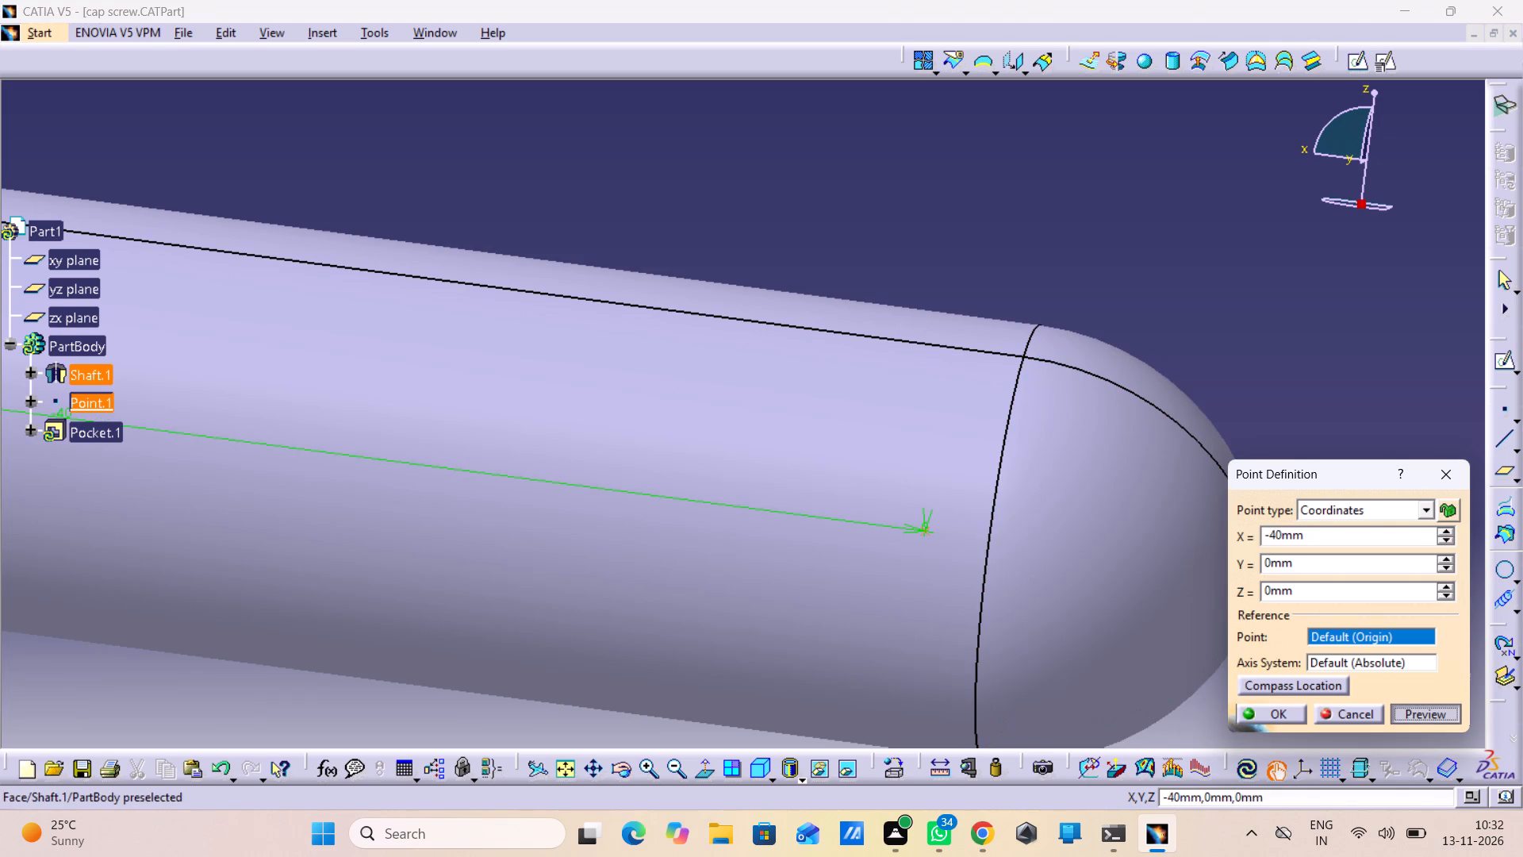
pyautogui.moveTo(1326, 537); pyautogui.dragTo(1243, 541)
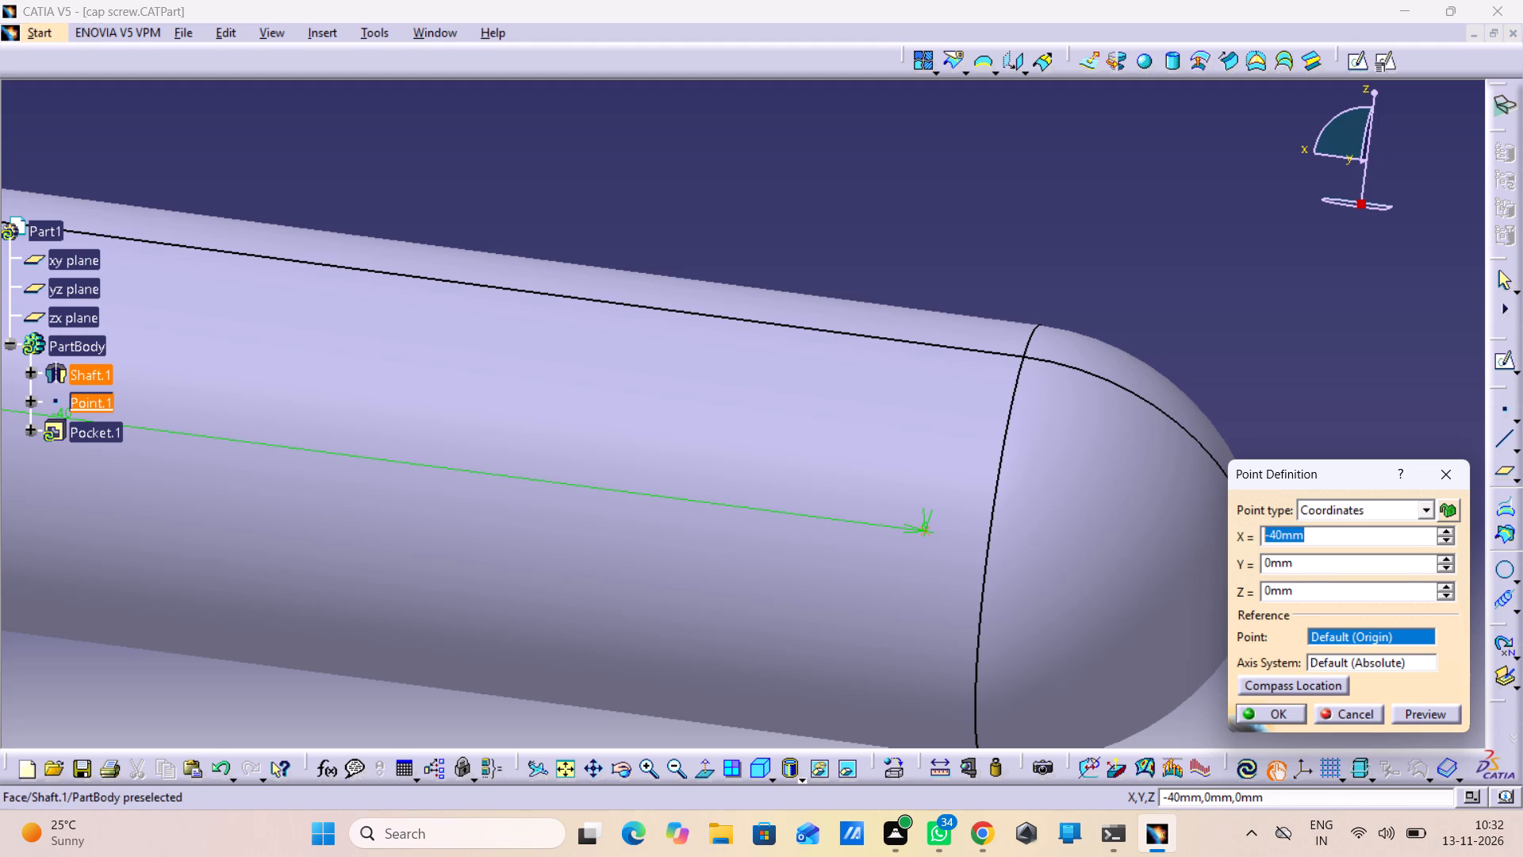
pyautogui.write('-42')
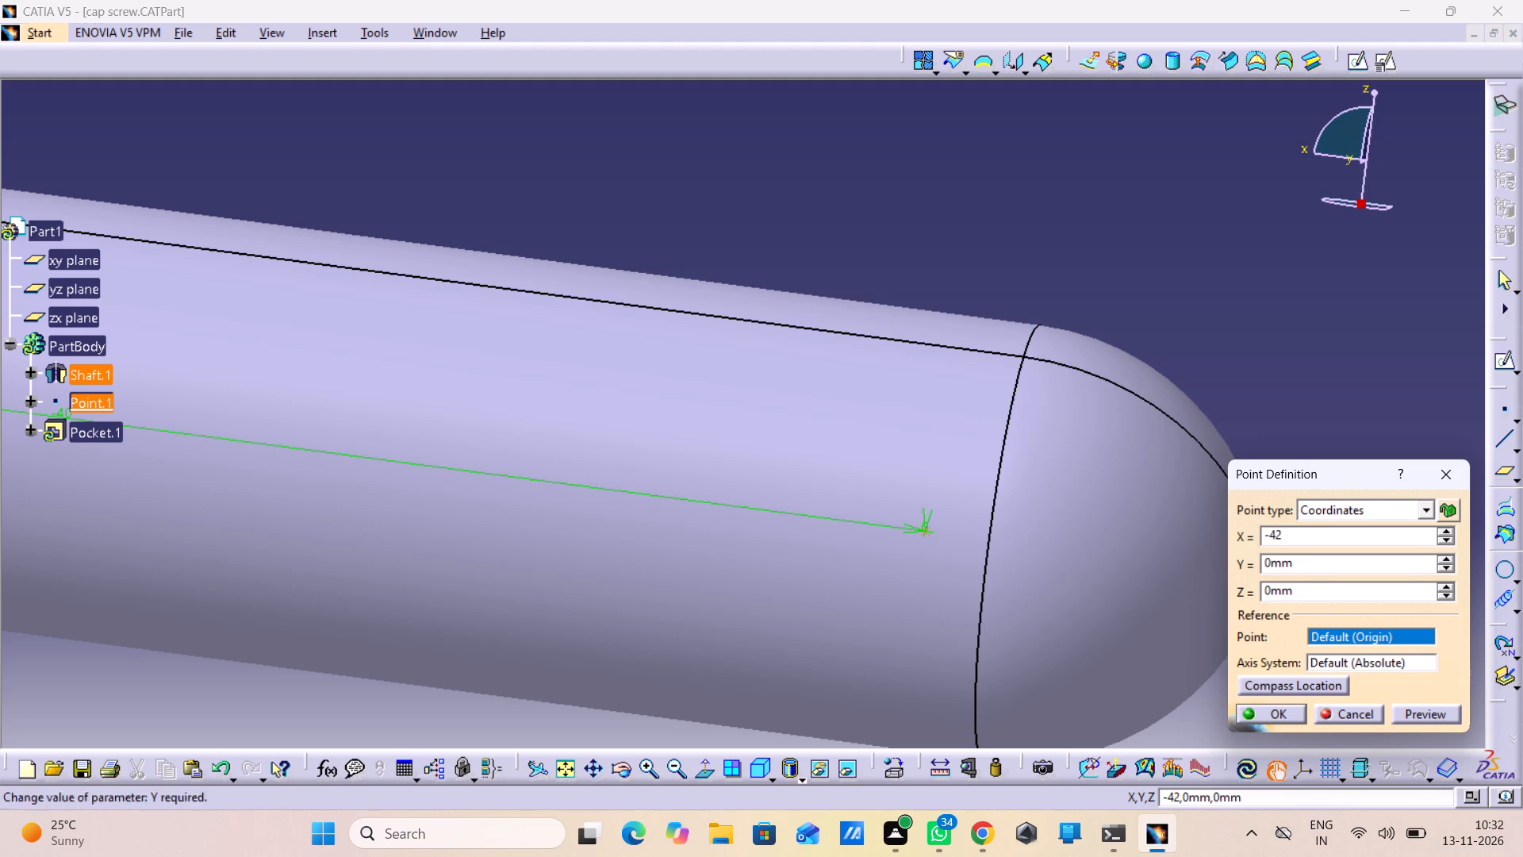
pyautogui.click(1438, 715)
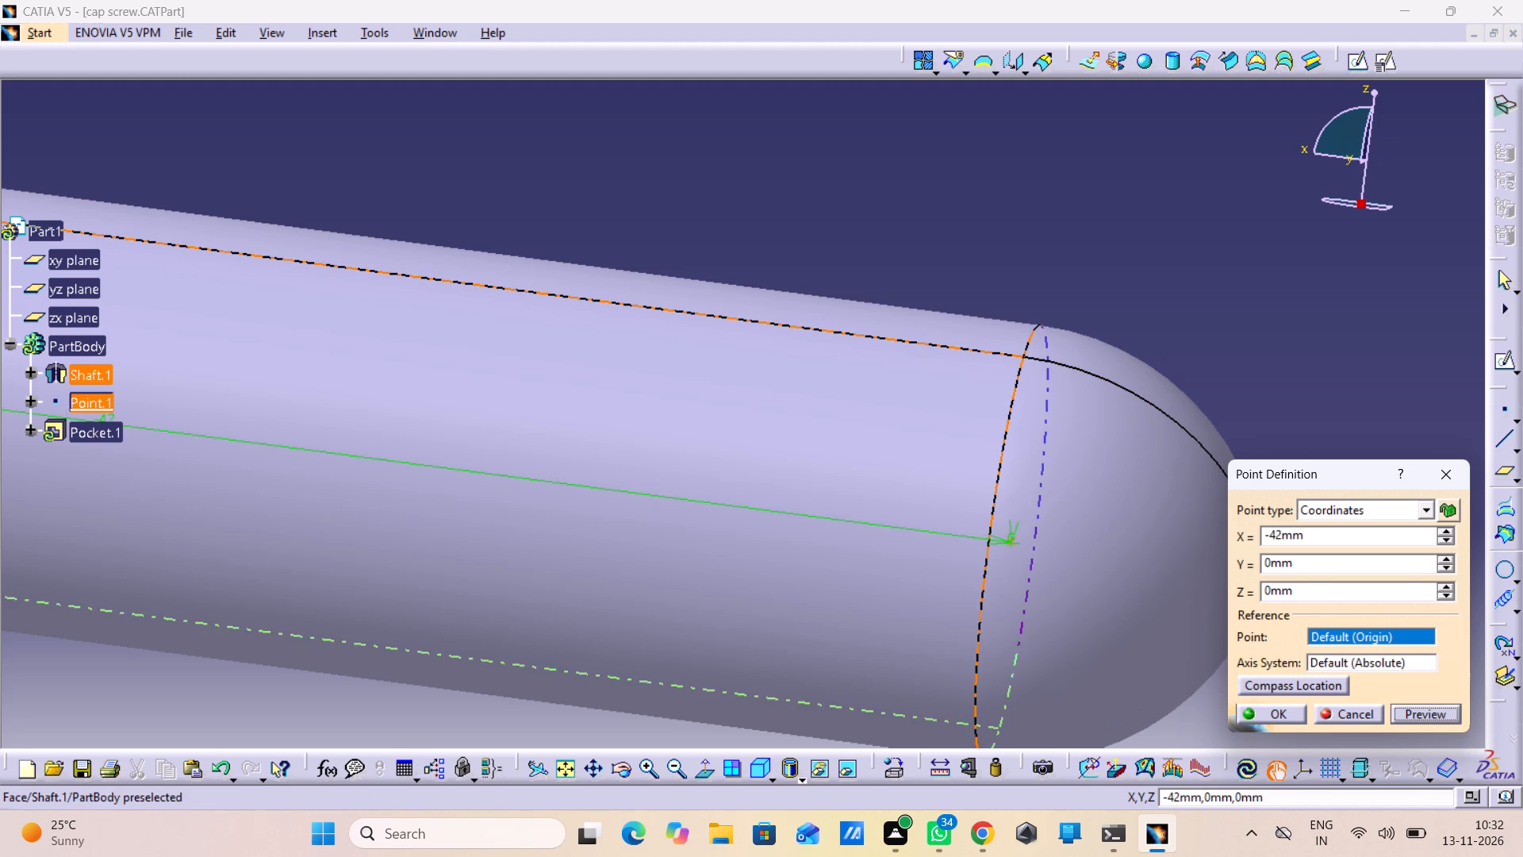
# Examine the point's position within the screw shank in the standard front, left and isometric views.
pyautogui.click(758, 771)
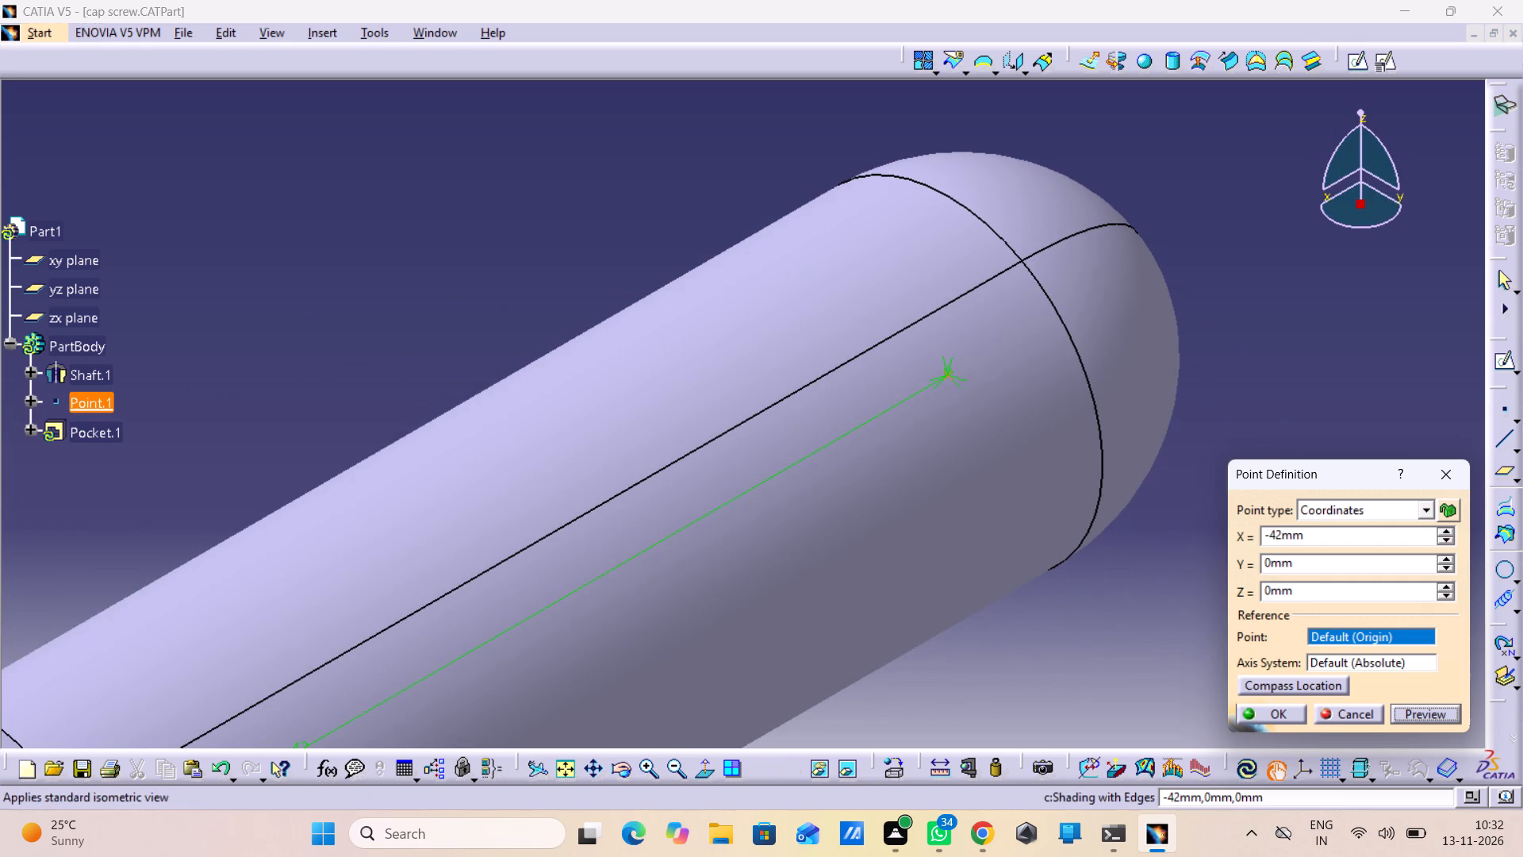
pyautogui.click(713, 774)
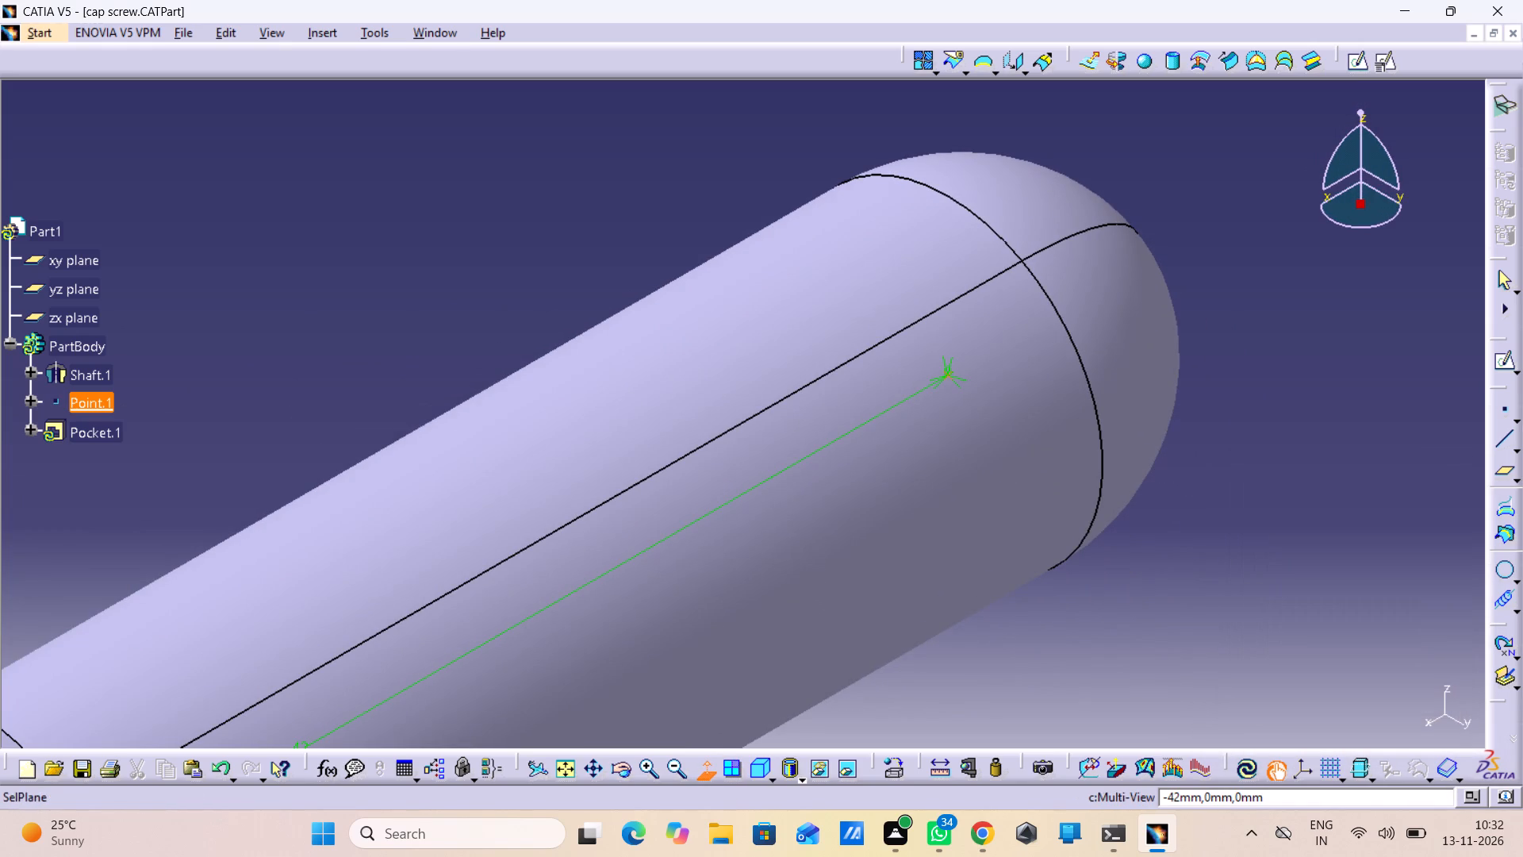
pyautogui.click(777, 782)
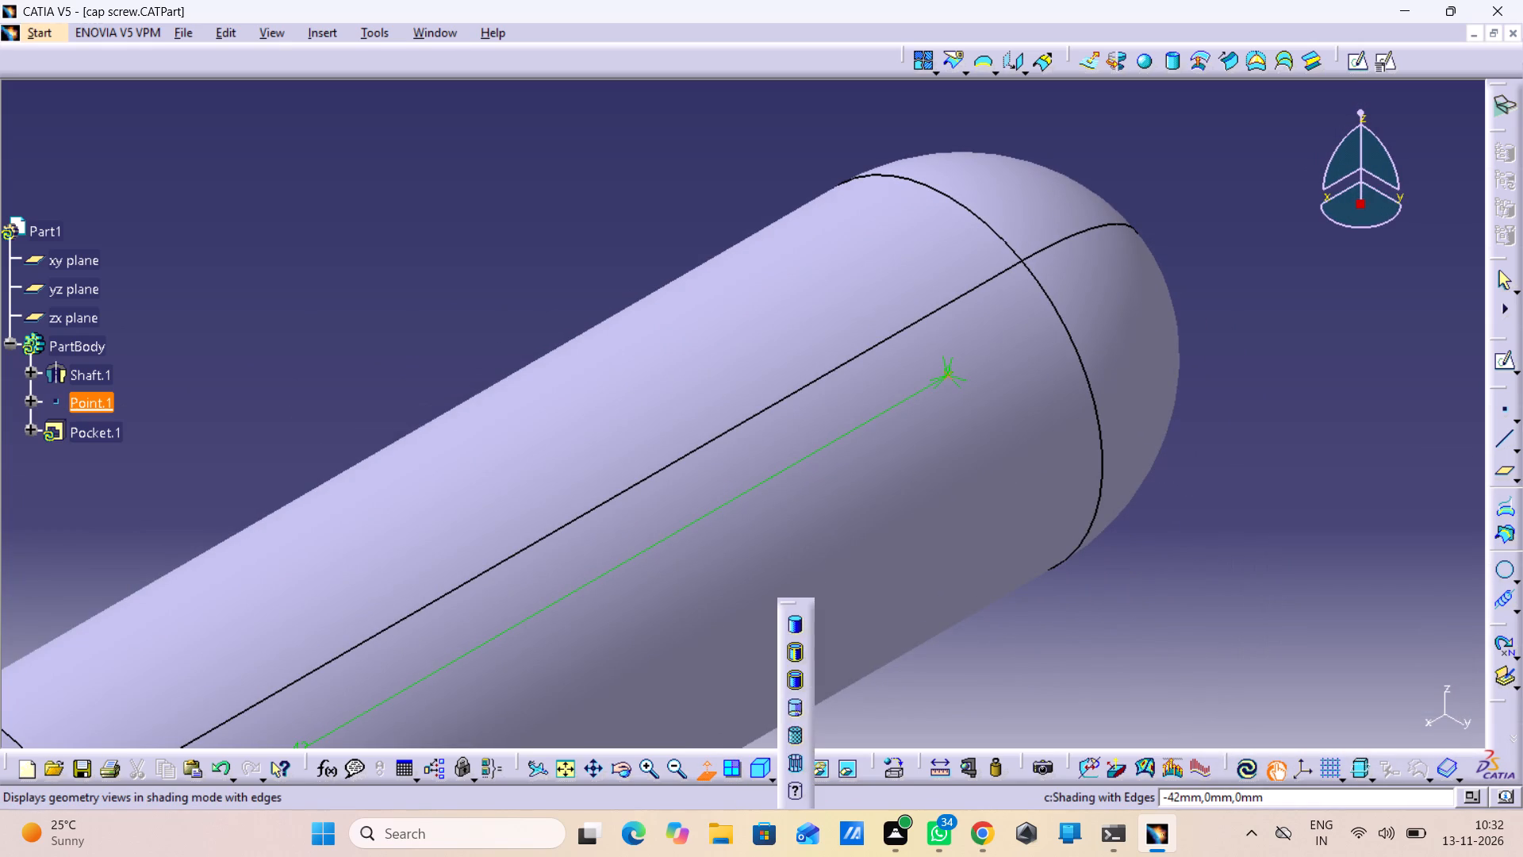
pyautogui.click(766, 778)
pyautogui.click(766, 778)
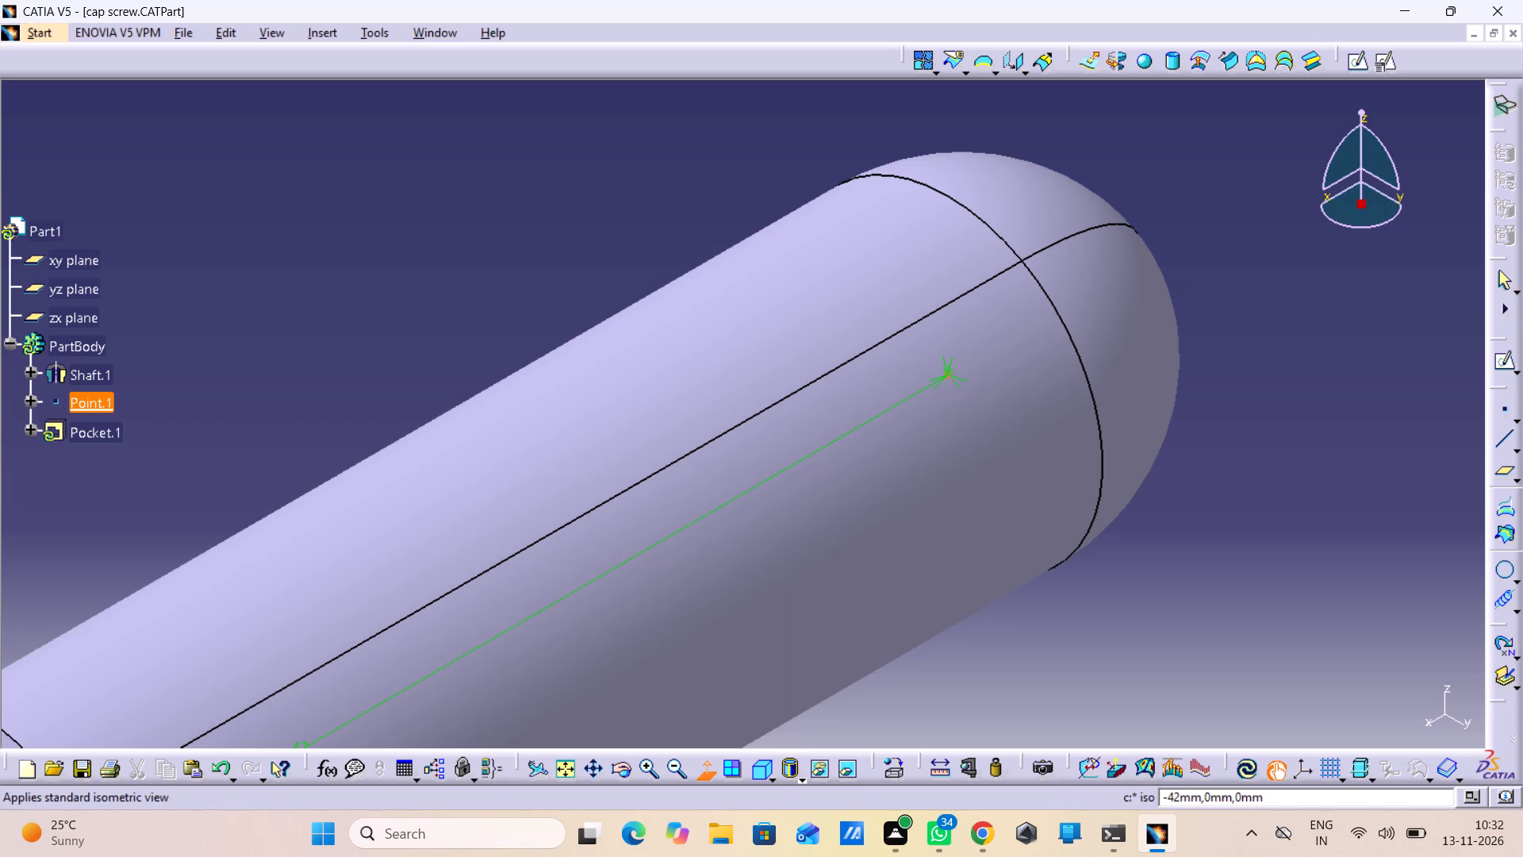
pyautogui.click(769, 778)
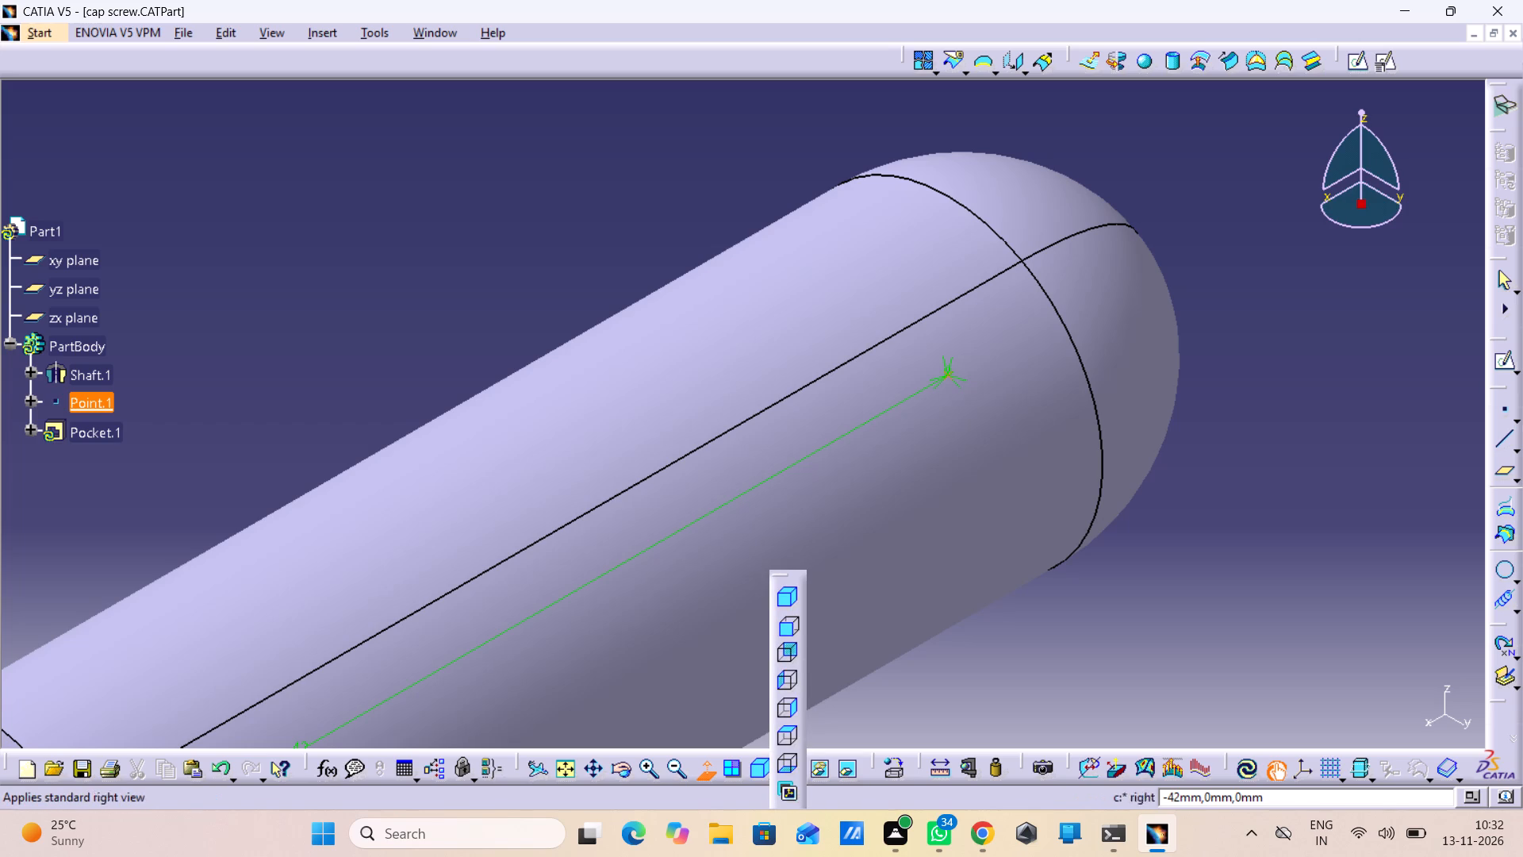
pyautogui.click(785, 622)
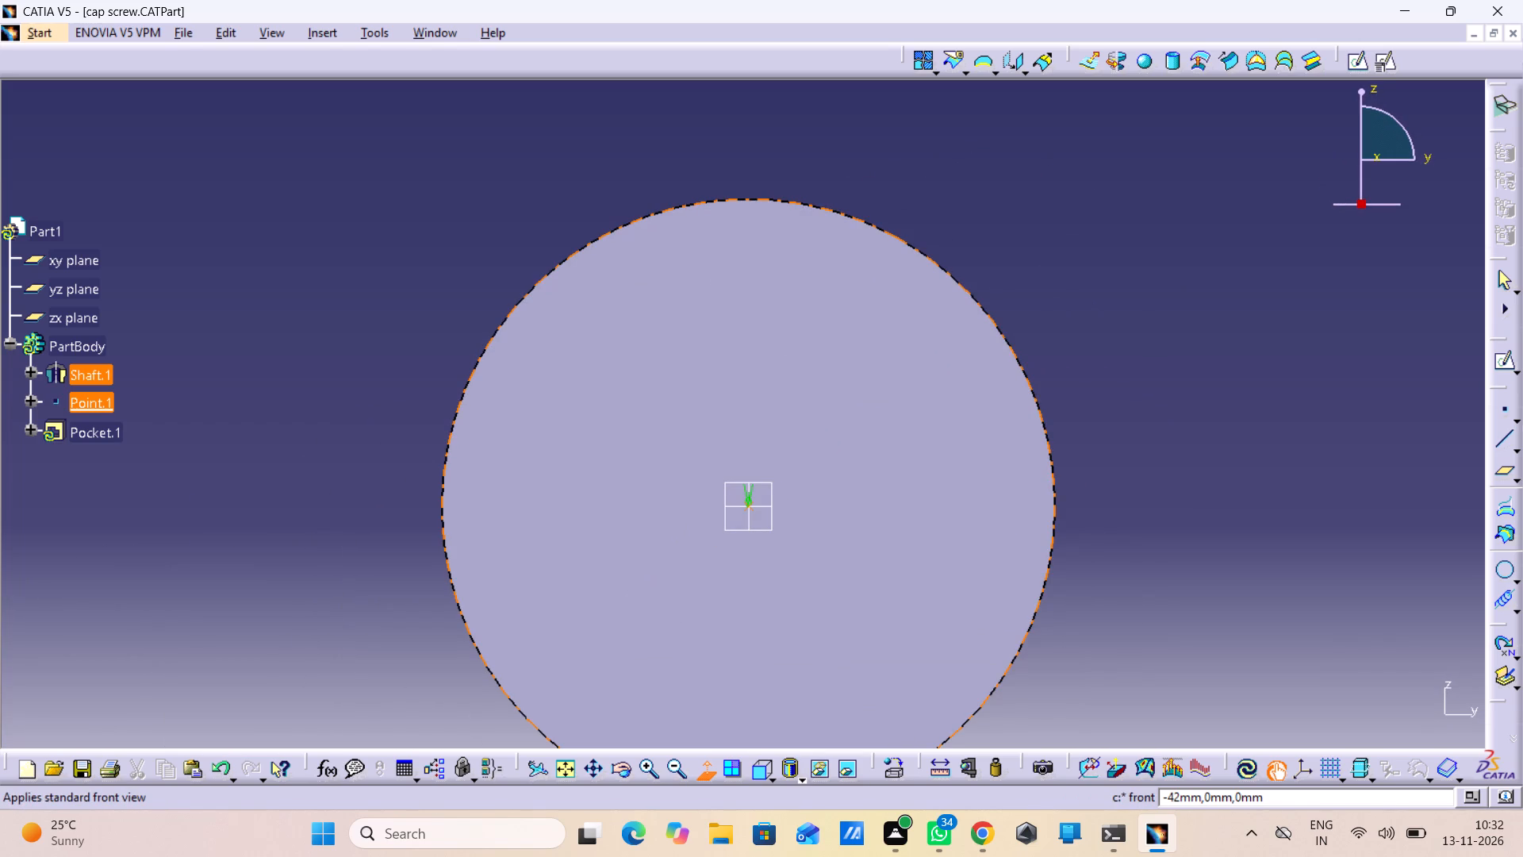
pyautogui.click(767, 777)
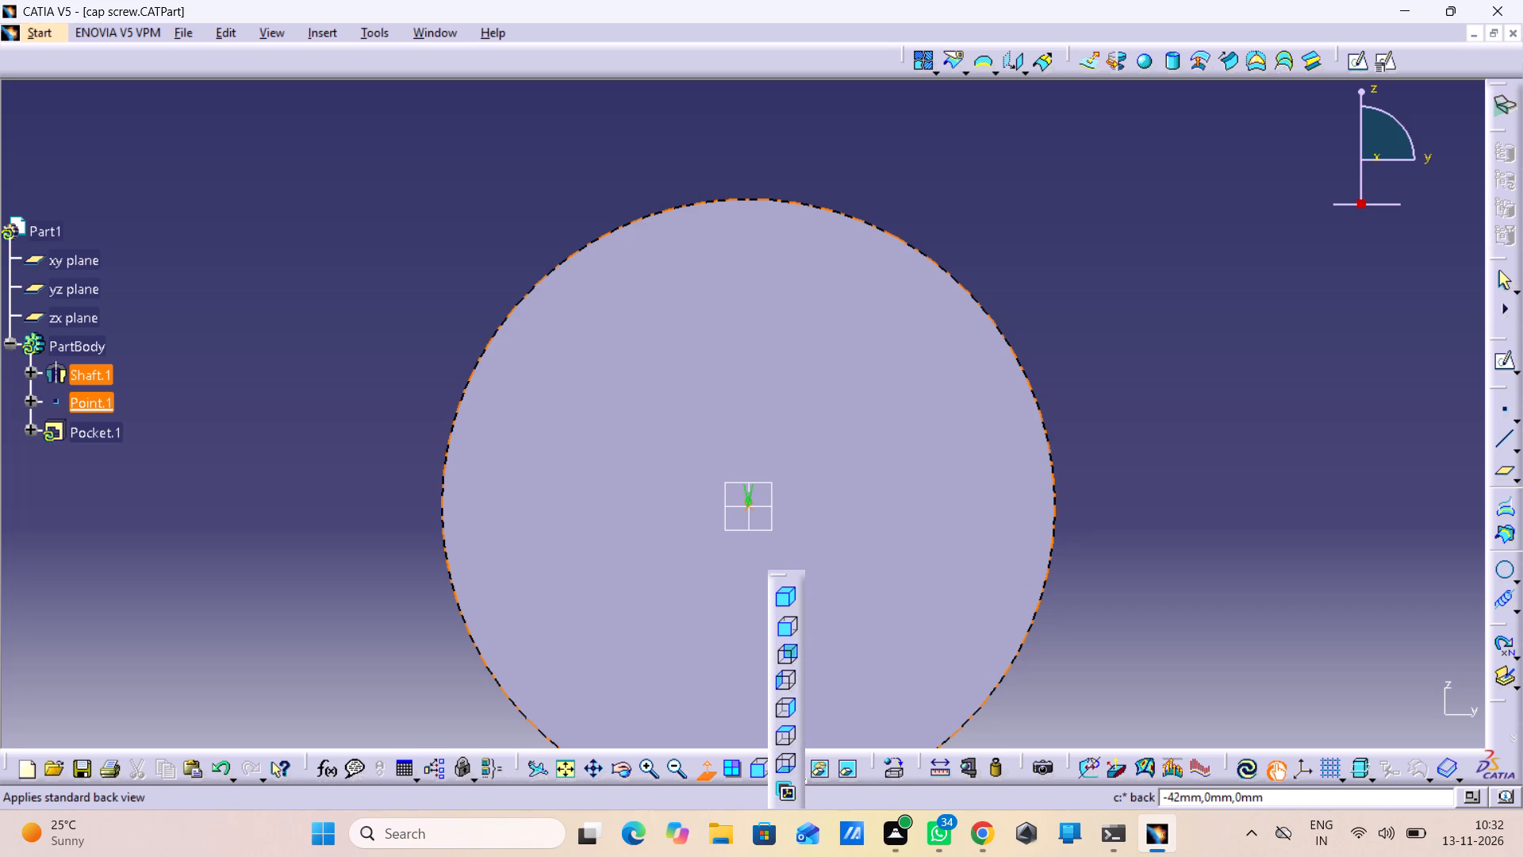
pyautogui.click(781, 682)
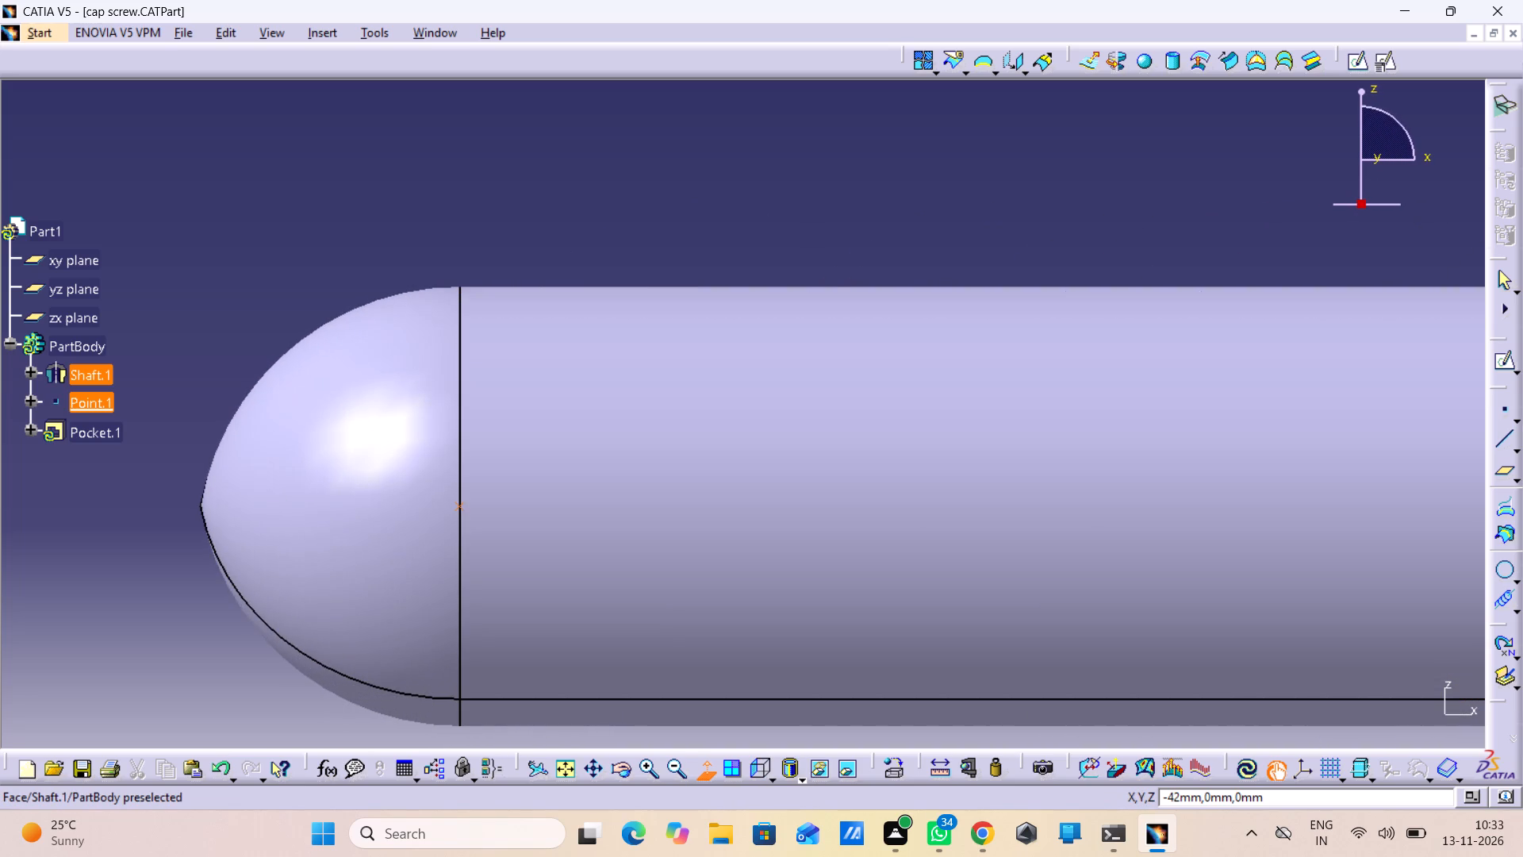
pyautogui.click(771, 774)
pyautogui.click(796, 601)
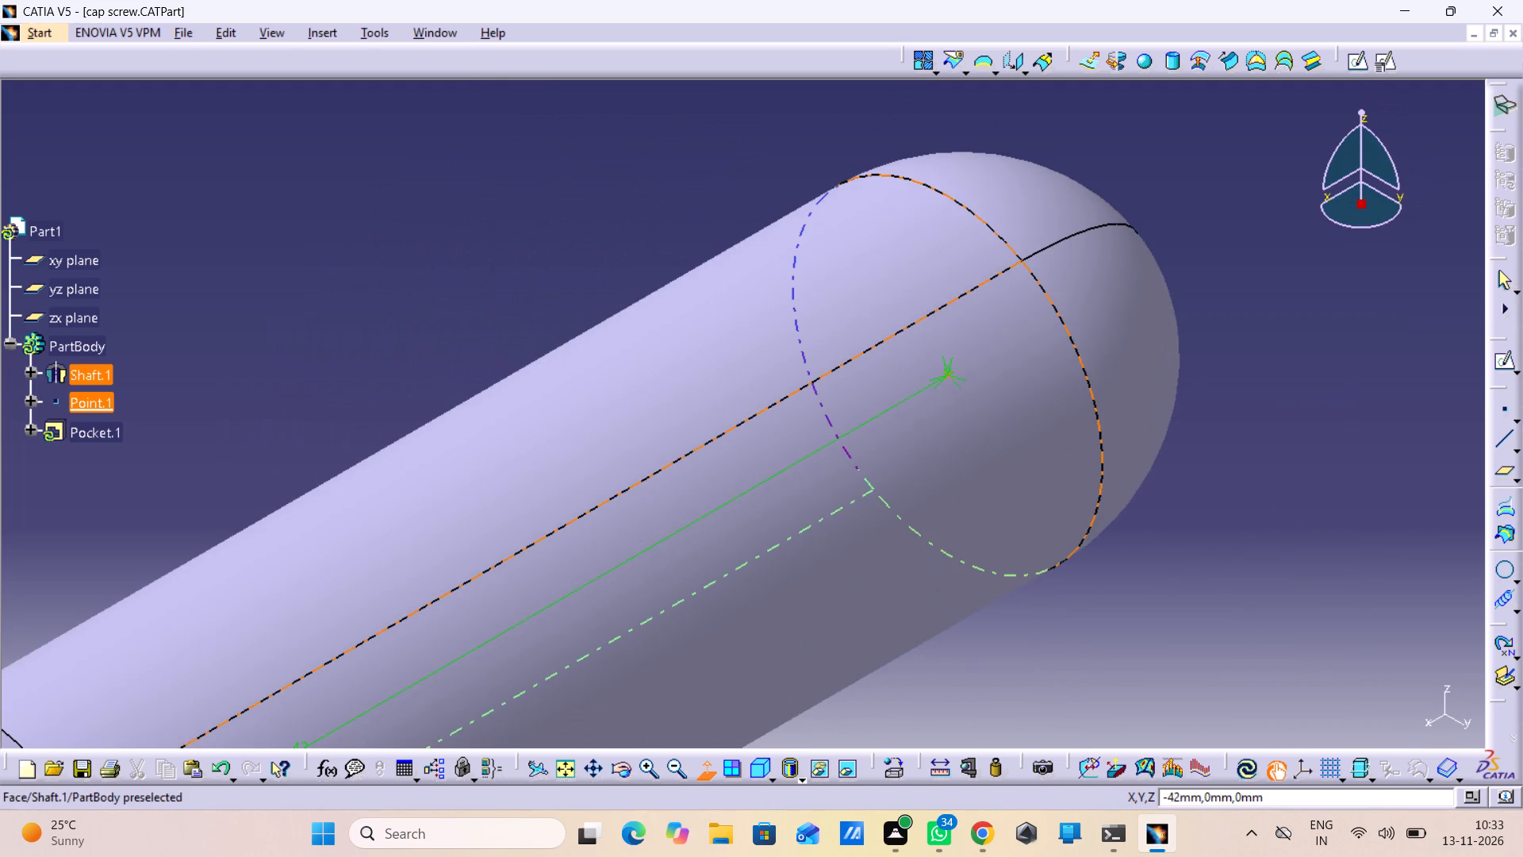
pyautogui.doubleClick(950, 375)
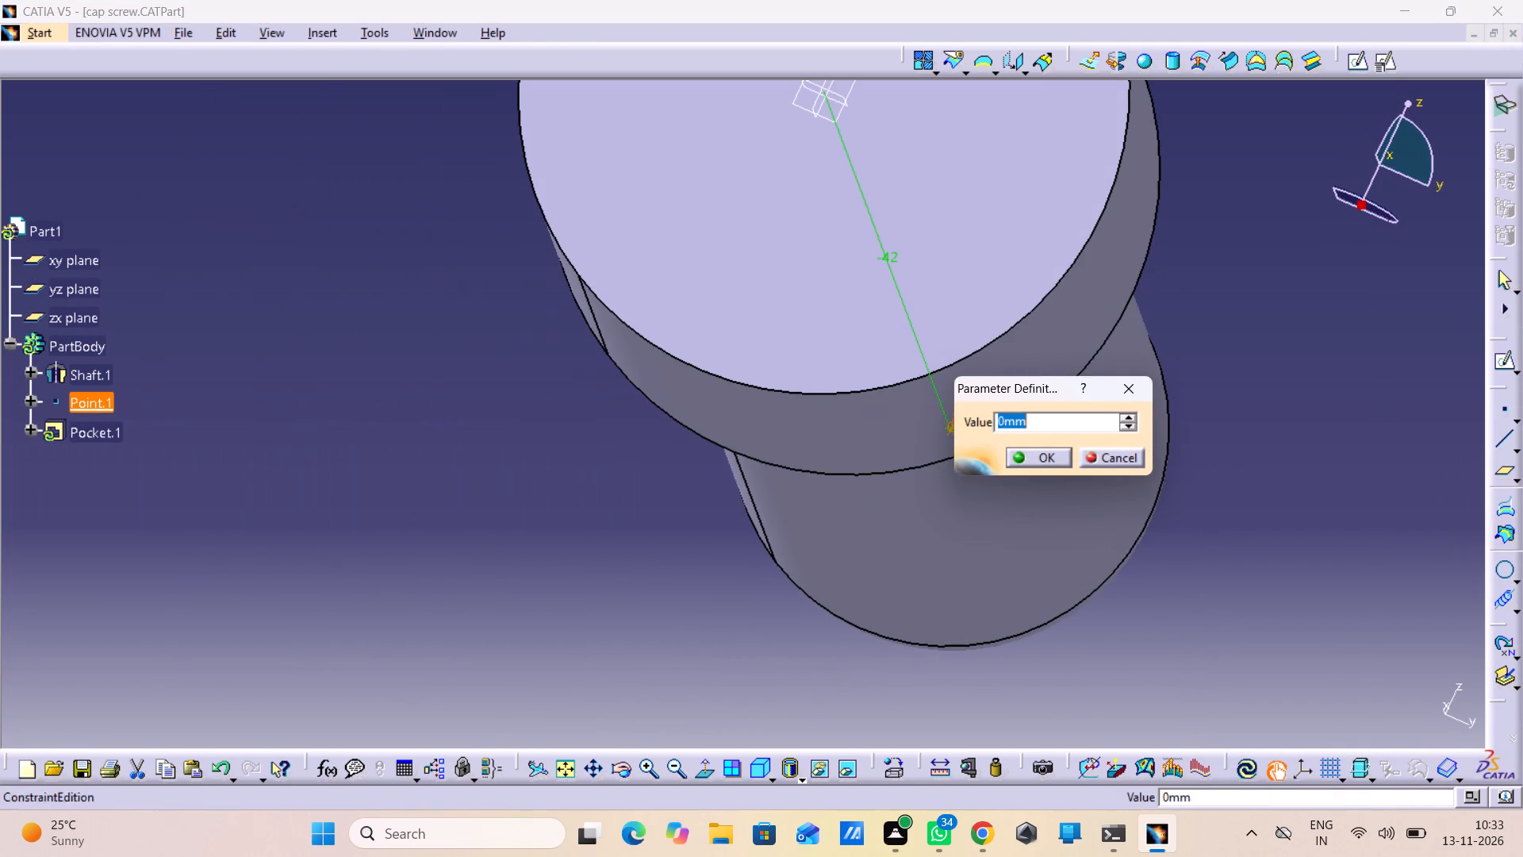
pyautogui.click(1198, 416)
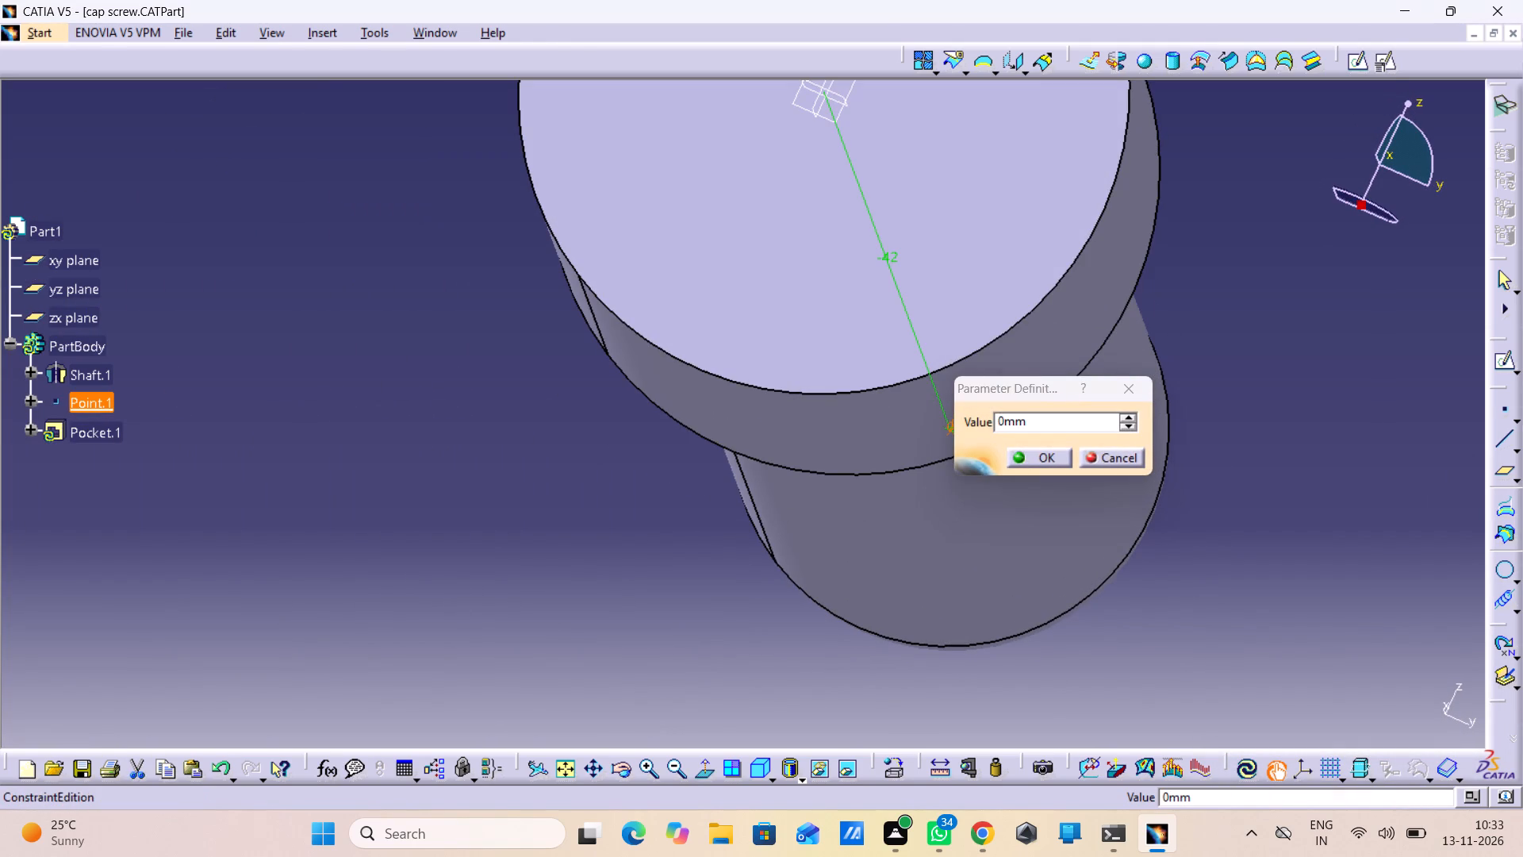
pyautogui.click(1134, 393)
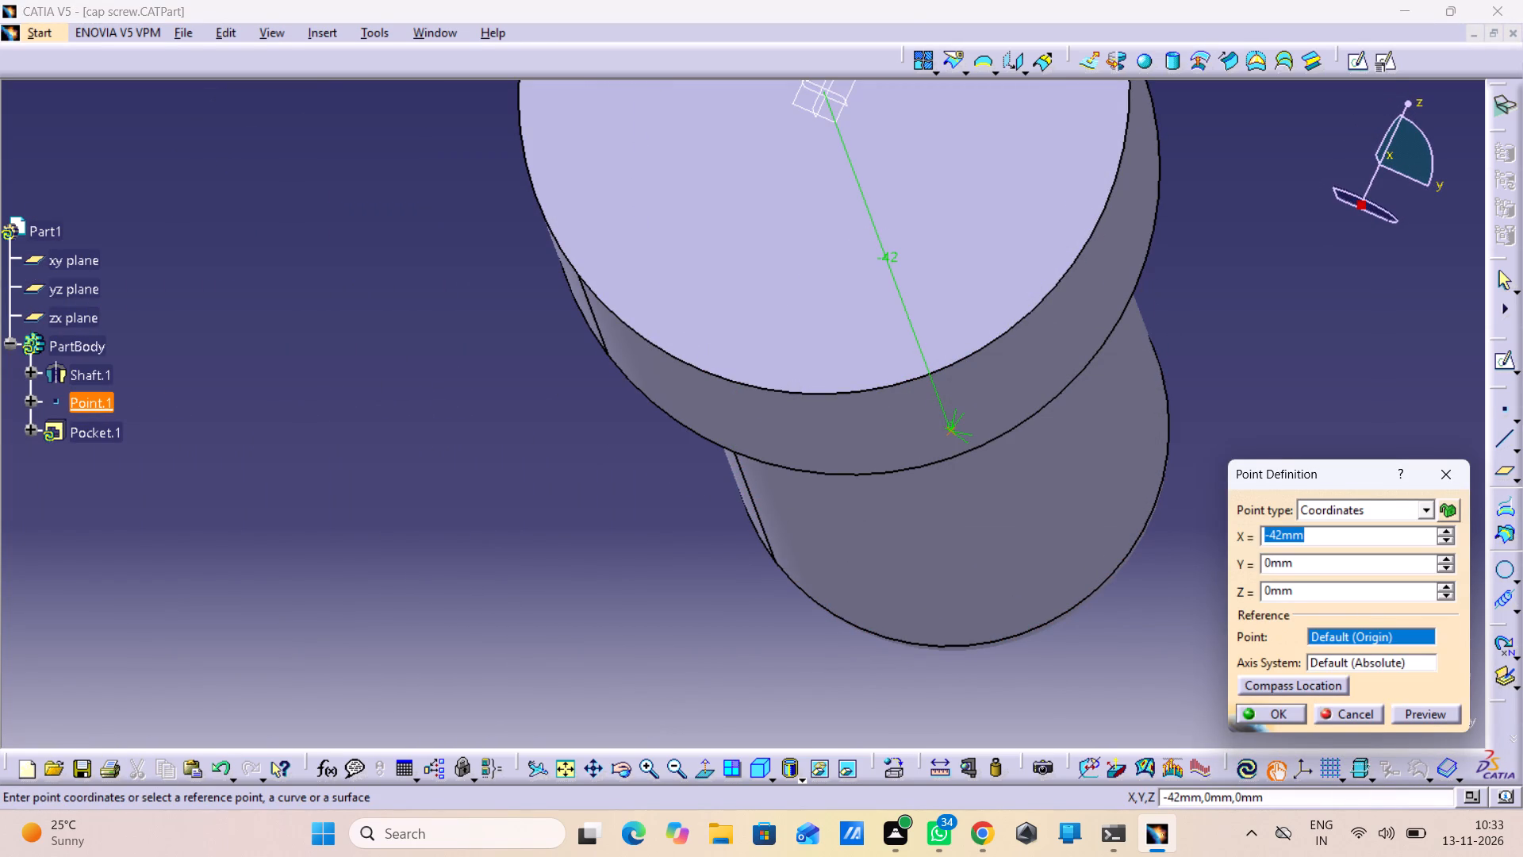
# Preview and confirm the point at X -42 mm, Y 0 mm, Z 0 mm.
pyautogui.click(1404, 715)
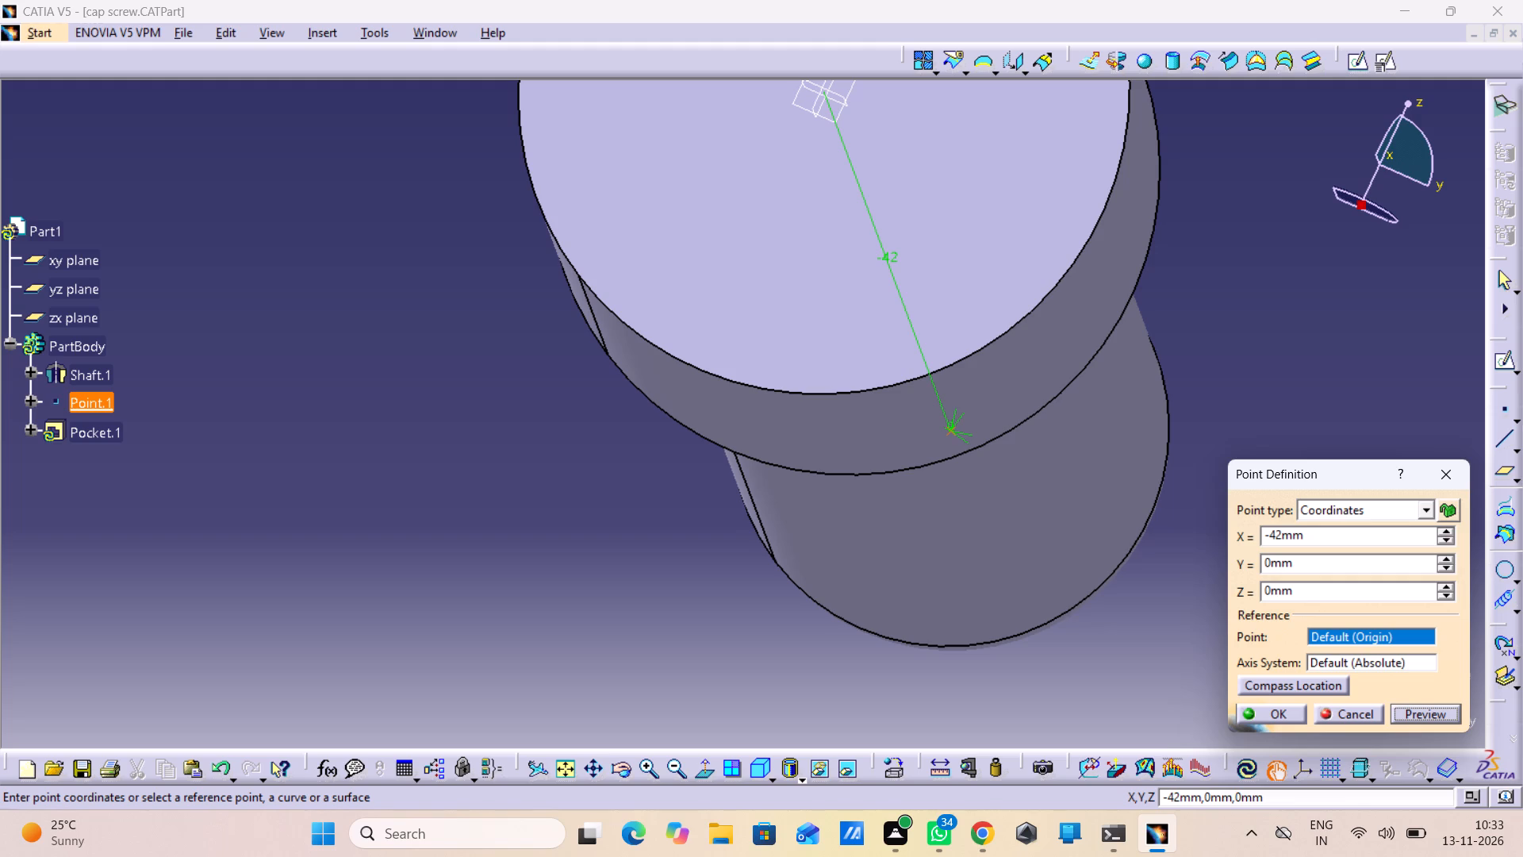
pyautogui.click(1264, 710)
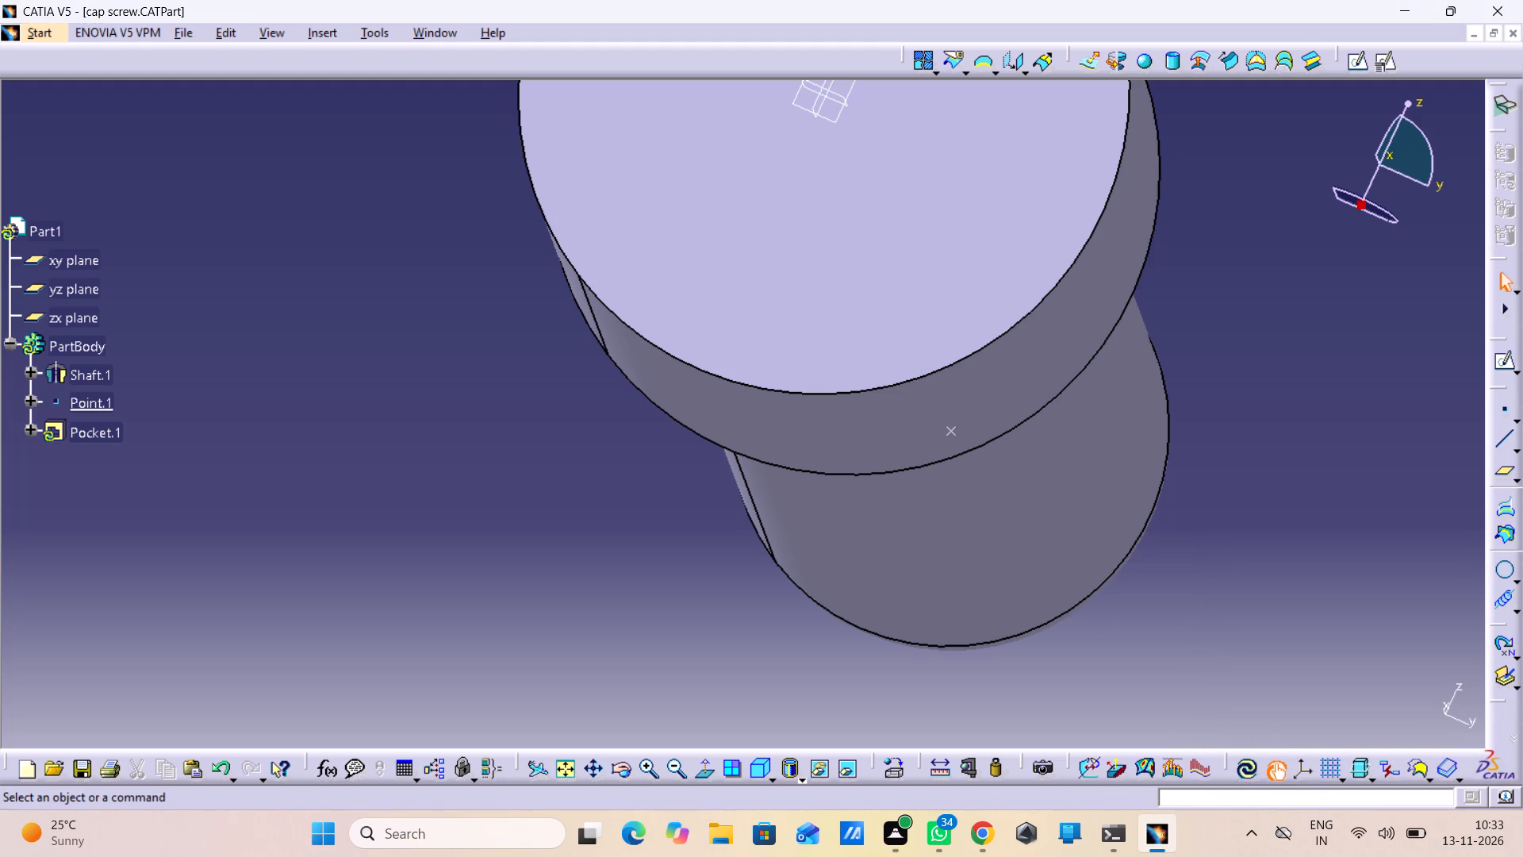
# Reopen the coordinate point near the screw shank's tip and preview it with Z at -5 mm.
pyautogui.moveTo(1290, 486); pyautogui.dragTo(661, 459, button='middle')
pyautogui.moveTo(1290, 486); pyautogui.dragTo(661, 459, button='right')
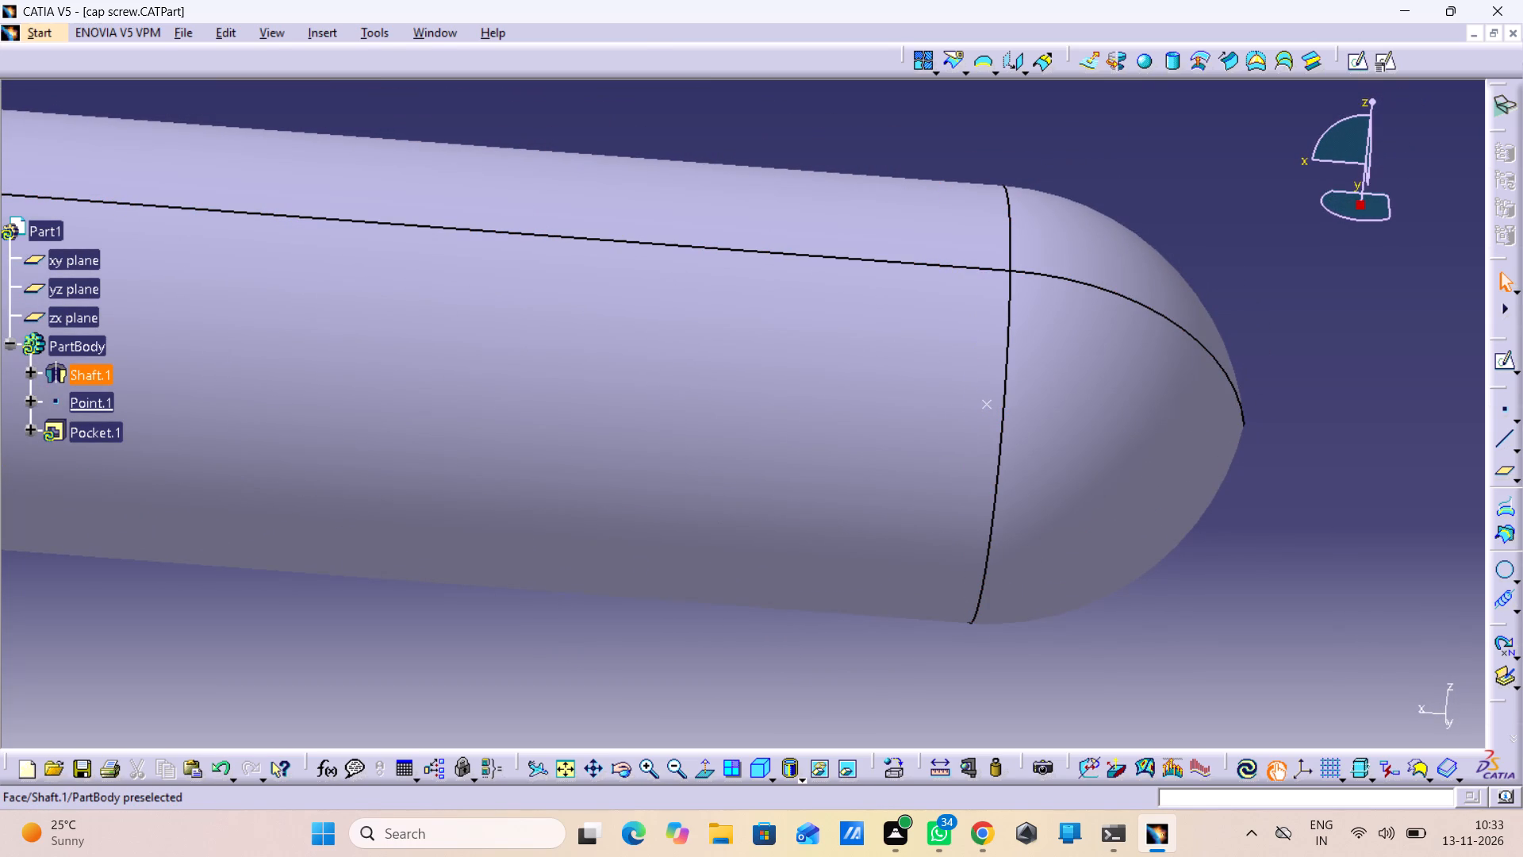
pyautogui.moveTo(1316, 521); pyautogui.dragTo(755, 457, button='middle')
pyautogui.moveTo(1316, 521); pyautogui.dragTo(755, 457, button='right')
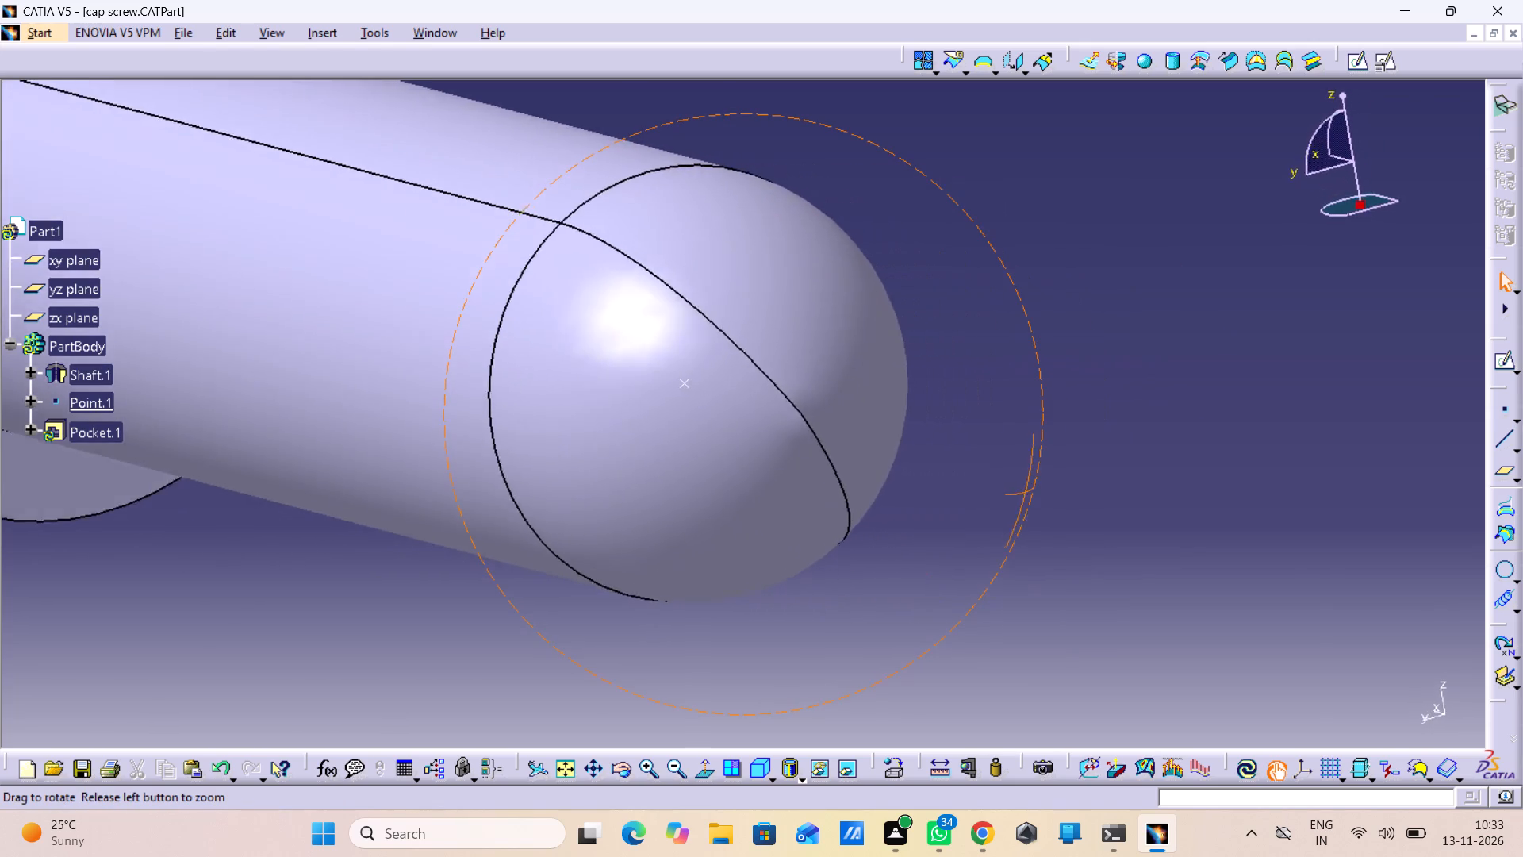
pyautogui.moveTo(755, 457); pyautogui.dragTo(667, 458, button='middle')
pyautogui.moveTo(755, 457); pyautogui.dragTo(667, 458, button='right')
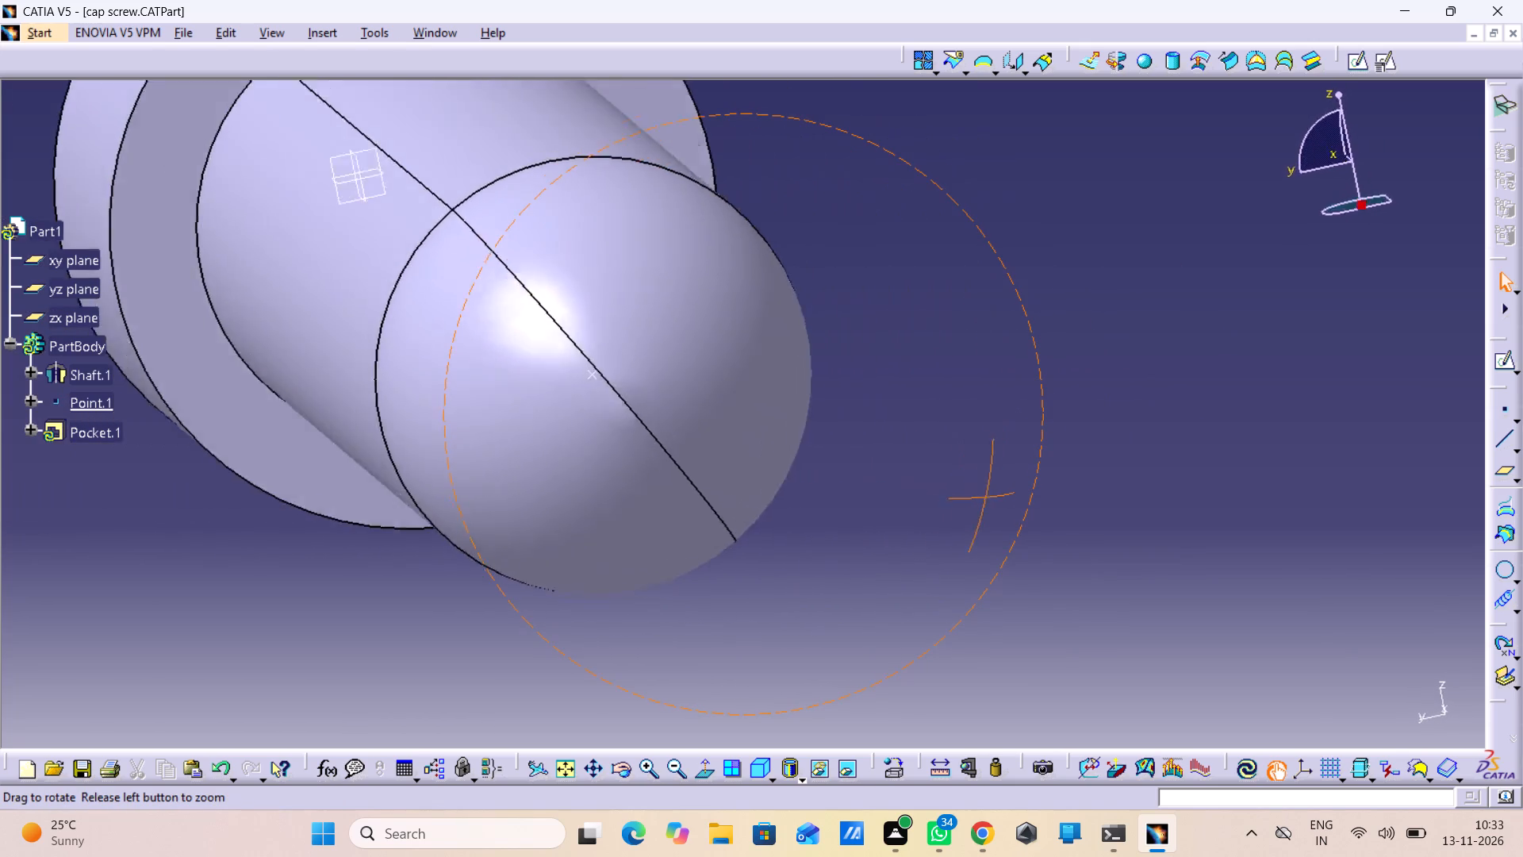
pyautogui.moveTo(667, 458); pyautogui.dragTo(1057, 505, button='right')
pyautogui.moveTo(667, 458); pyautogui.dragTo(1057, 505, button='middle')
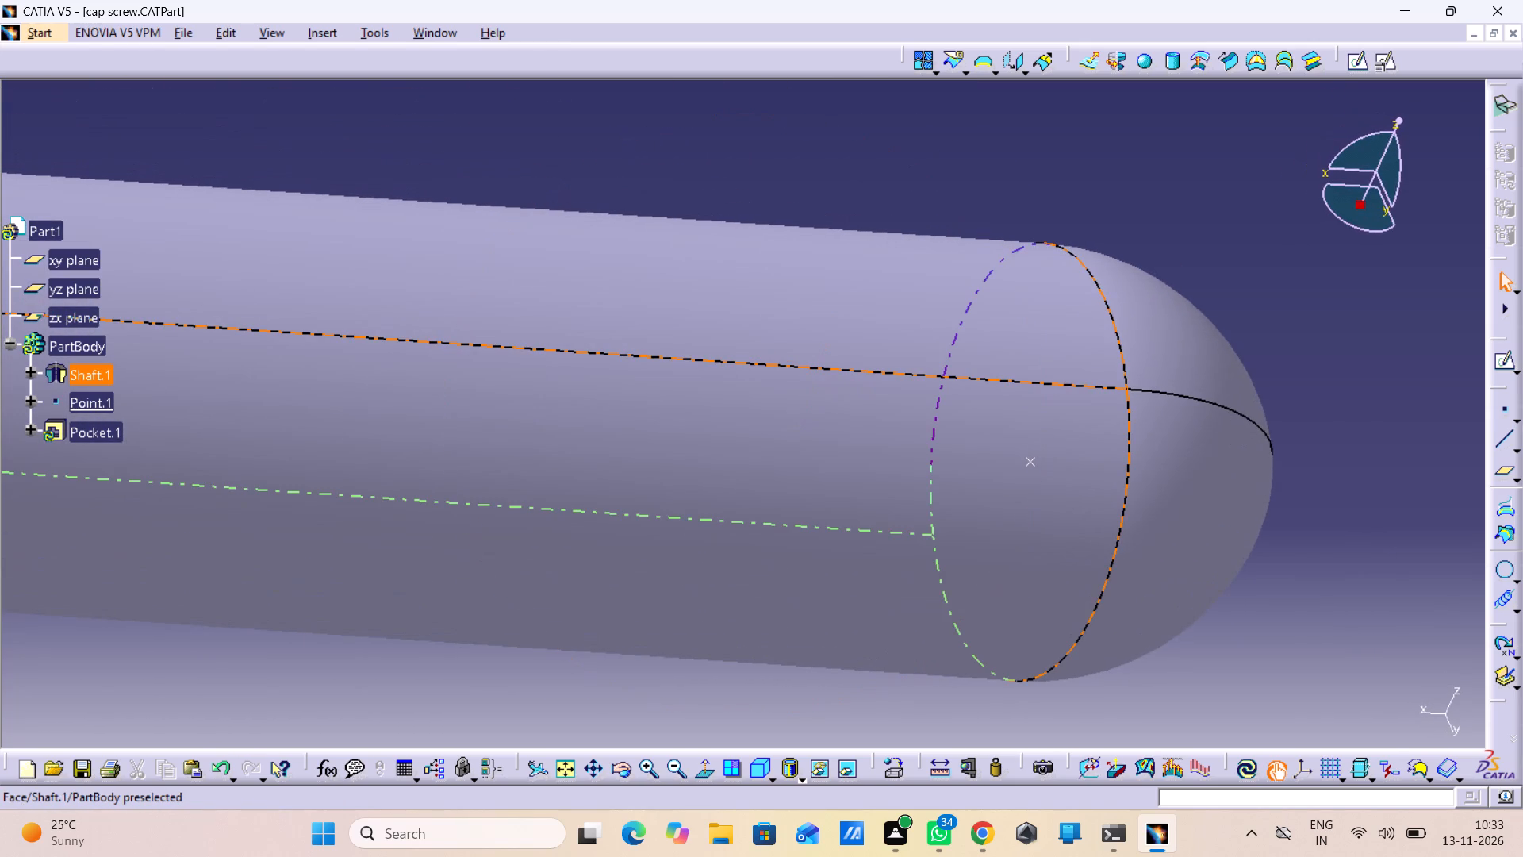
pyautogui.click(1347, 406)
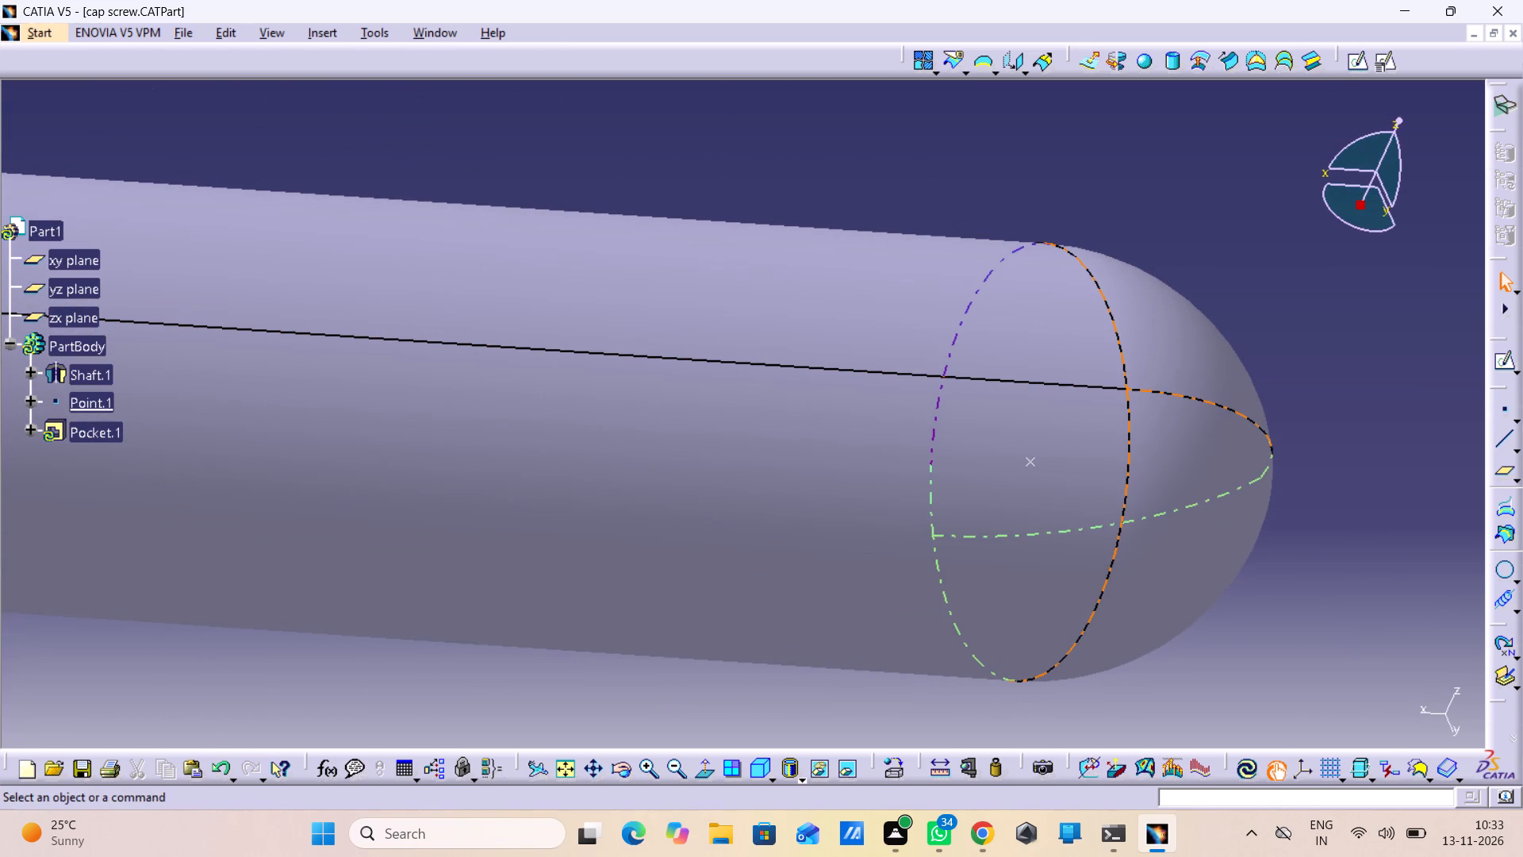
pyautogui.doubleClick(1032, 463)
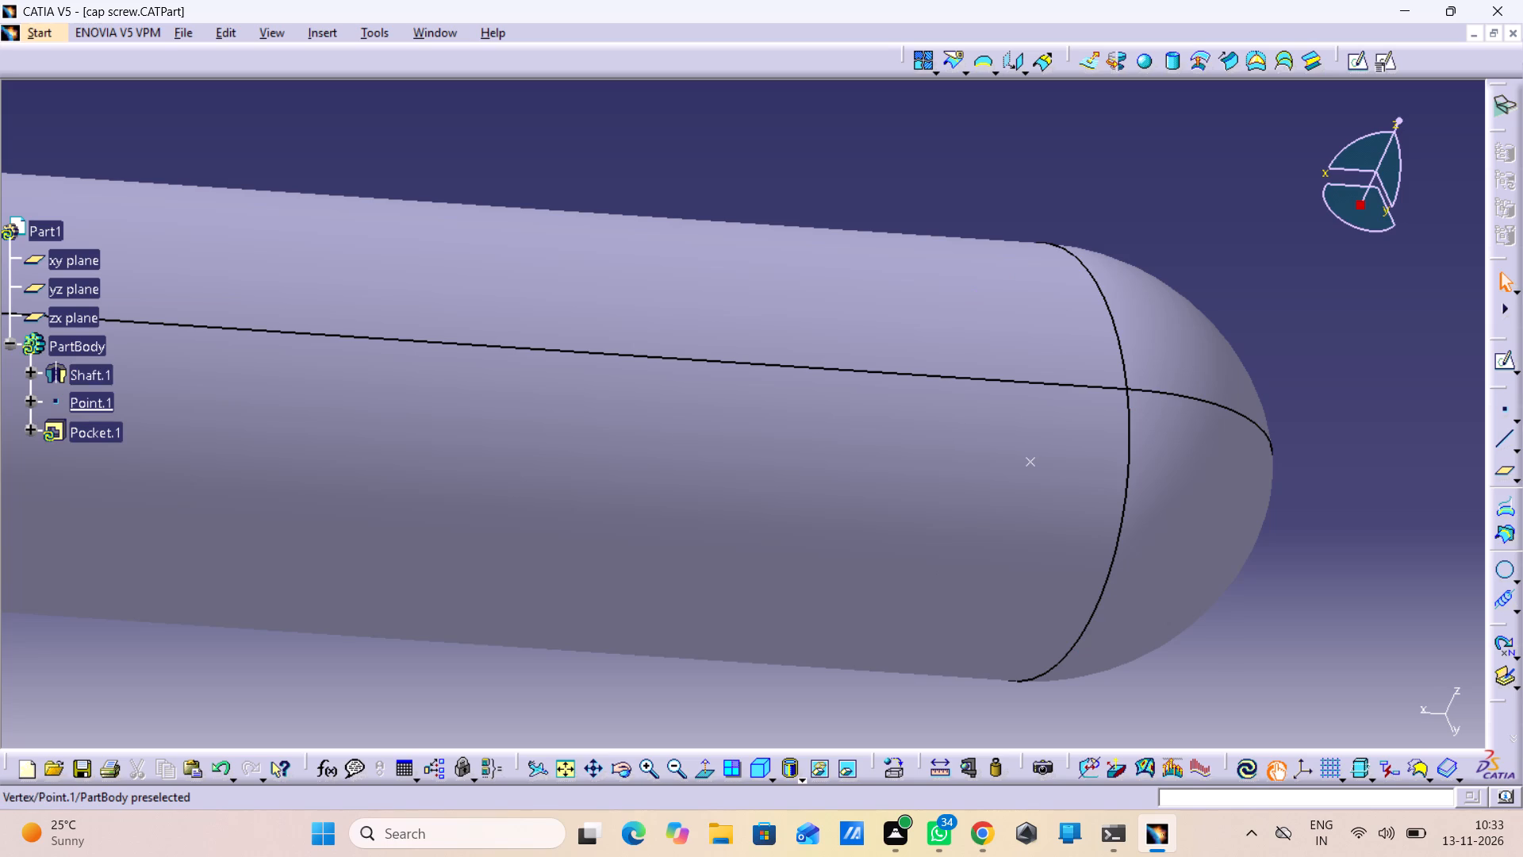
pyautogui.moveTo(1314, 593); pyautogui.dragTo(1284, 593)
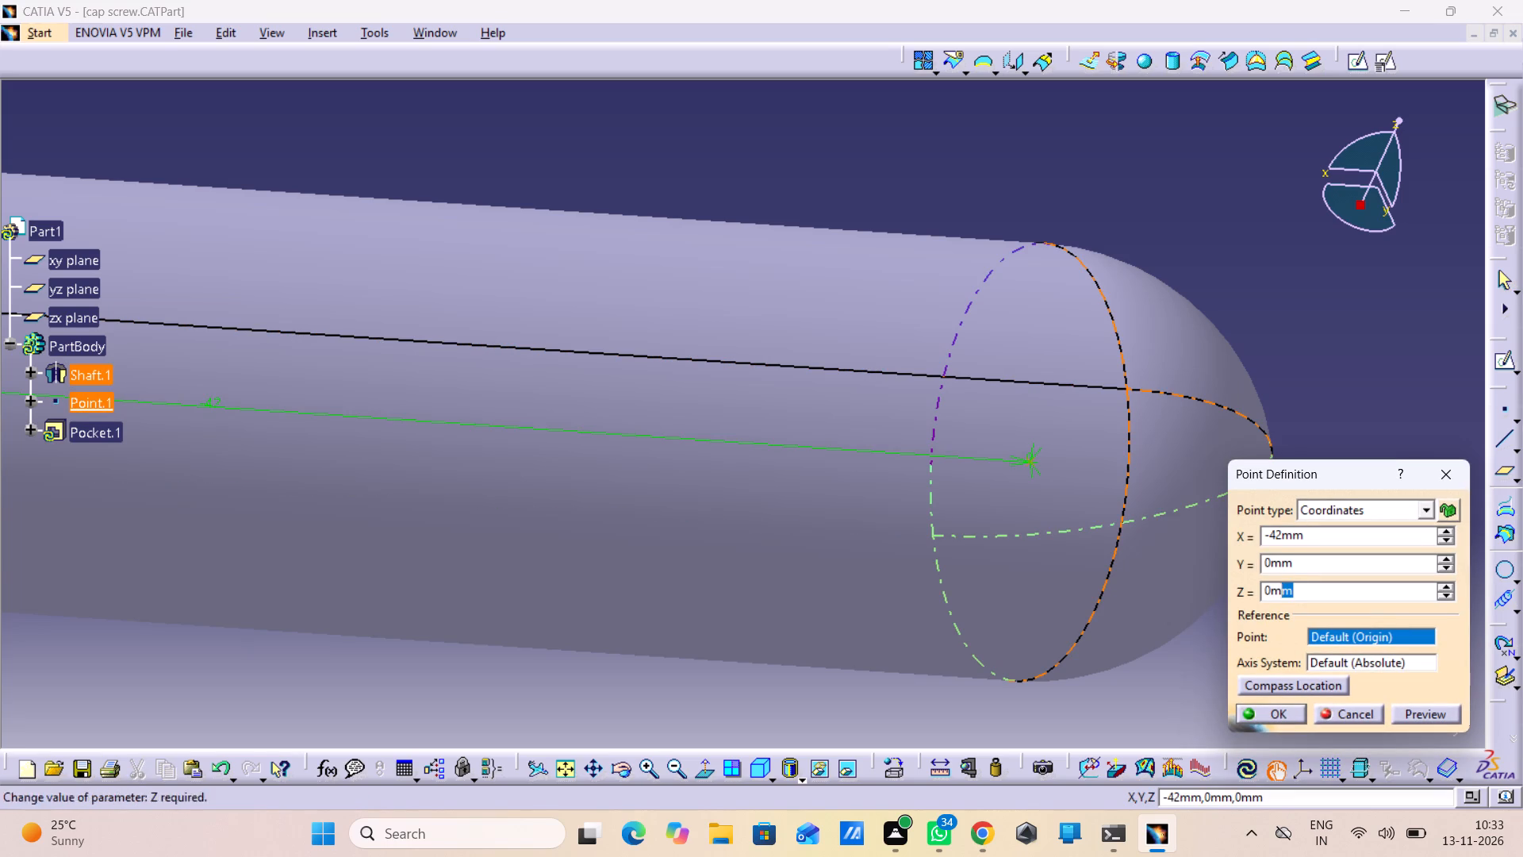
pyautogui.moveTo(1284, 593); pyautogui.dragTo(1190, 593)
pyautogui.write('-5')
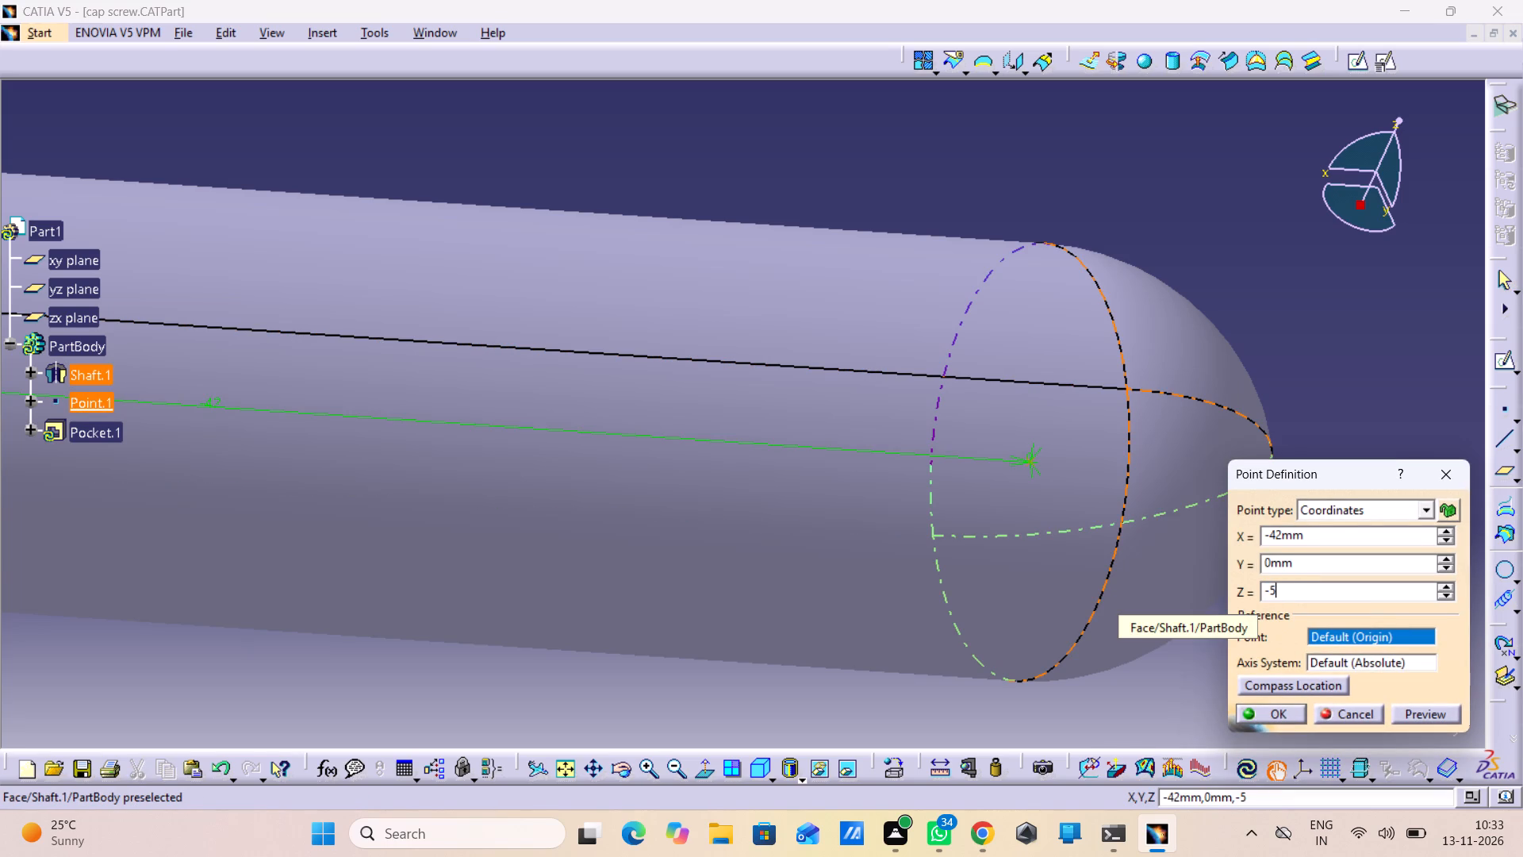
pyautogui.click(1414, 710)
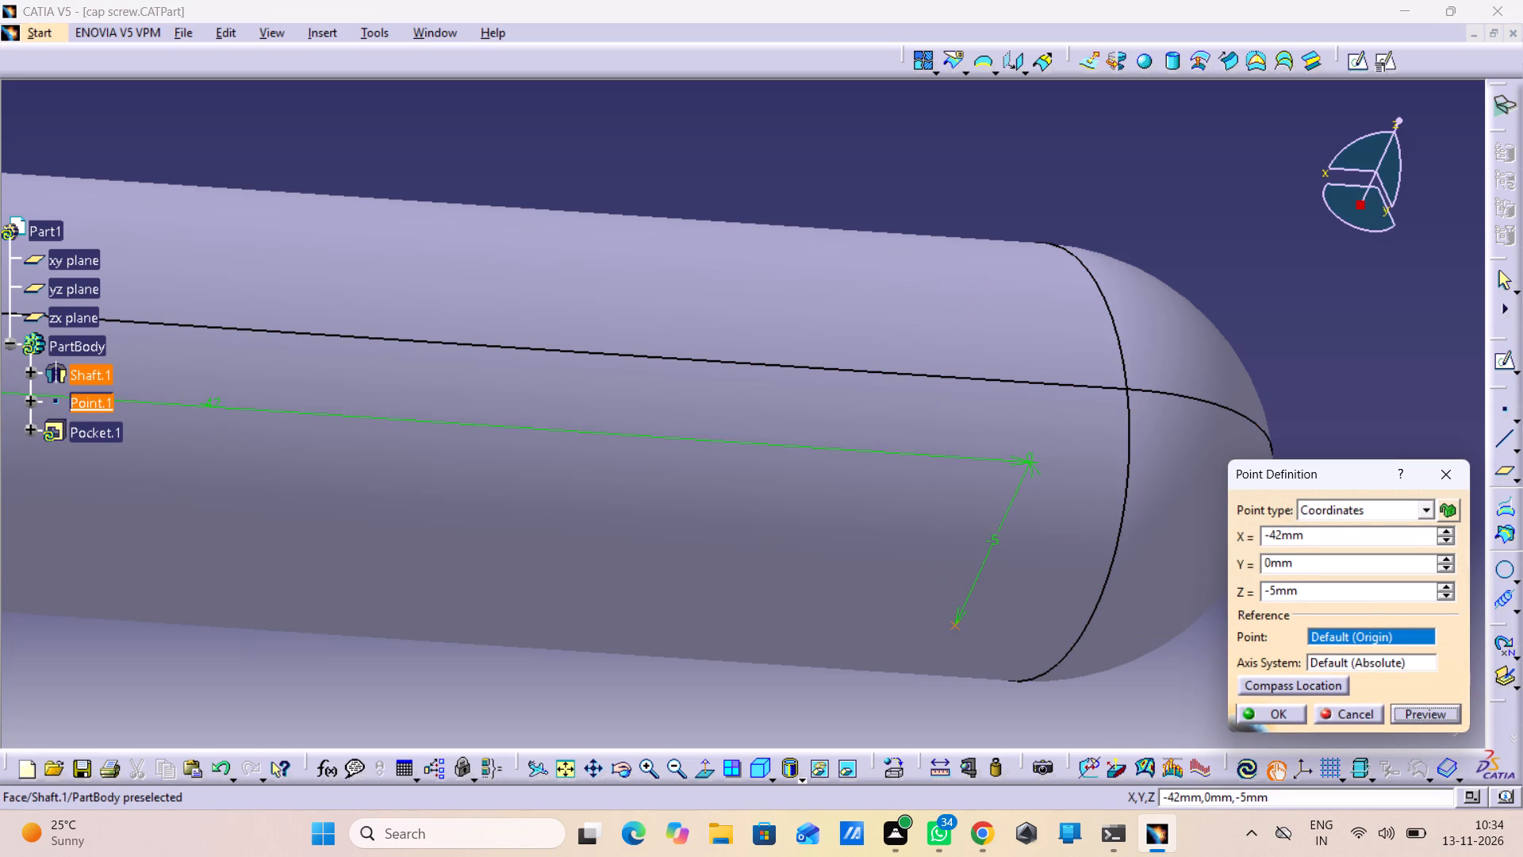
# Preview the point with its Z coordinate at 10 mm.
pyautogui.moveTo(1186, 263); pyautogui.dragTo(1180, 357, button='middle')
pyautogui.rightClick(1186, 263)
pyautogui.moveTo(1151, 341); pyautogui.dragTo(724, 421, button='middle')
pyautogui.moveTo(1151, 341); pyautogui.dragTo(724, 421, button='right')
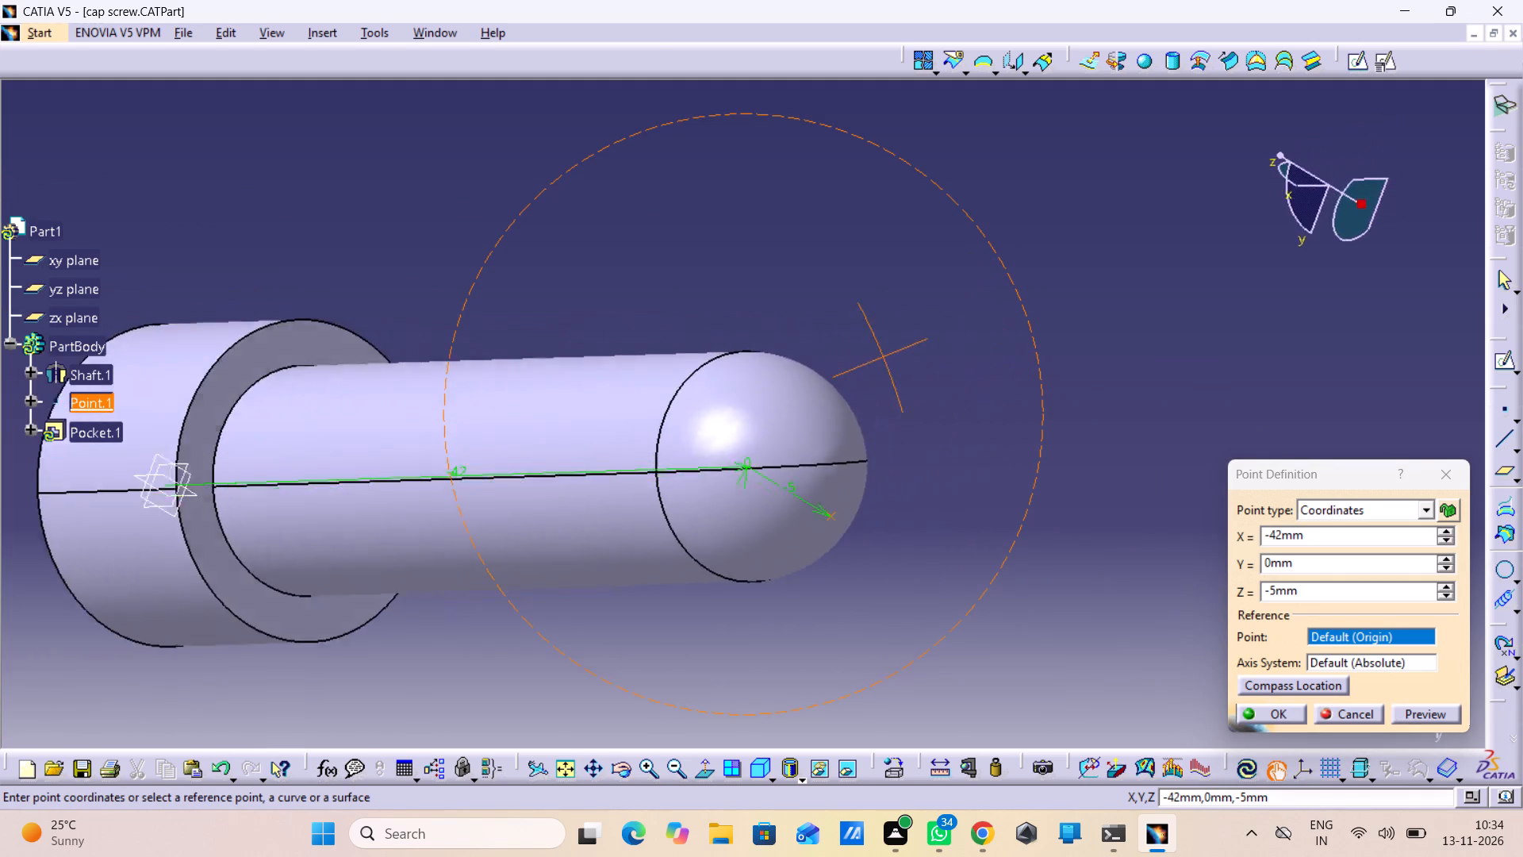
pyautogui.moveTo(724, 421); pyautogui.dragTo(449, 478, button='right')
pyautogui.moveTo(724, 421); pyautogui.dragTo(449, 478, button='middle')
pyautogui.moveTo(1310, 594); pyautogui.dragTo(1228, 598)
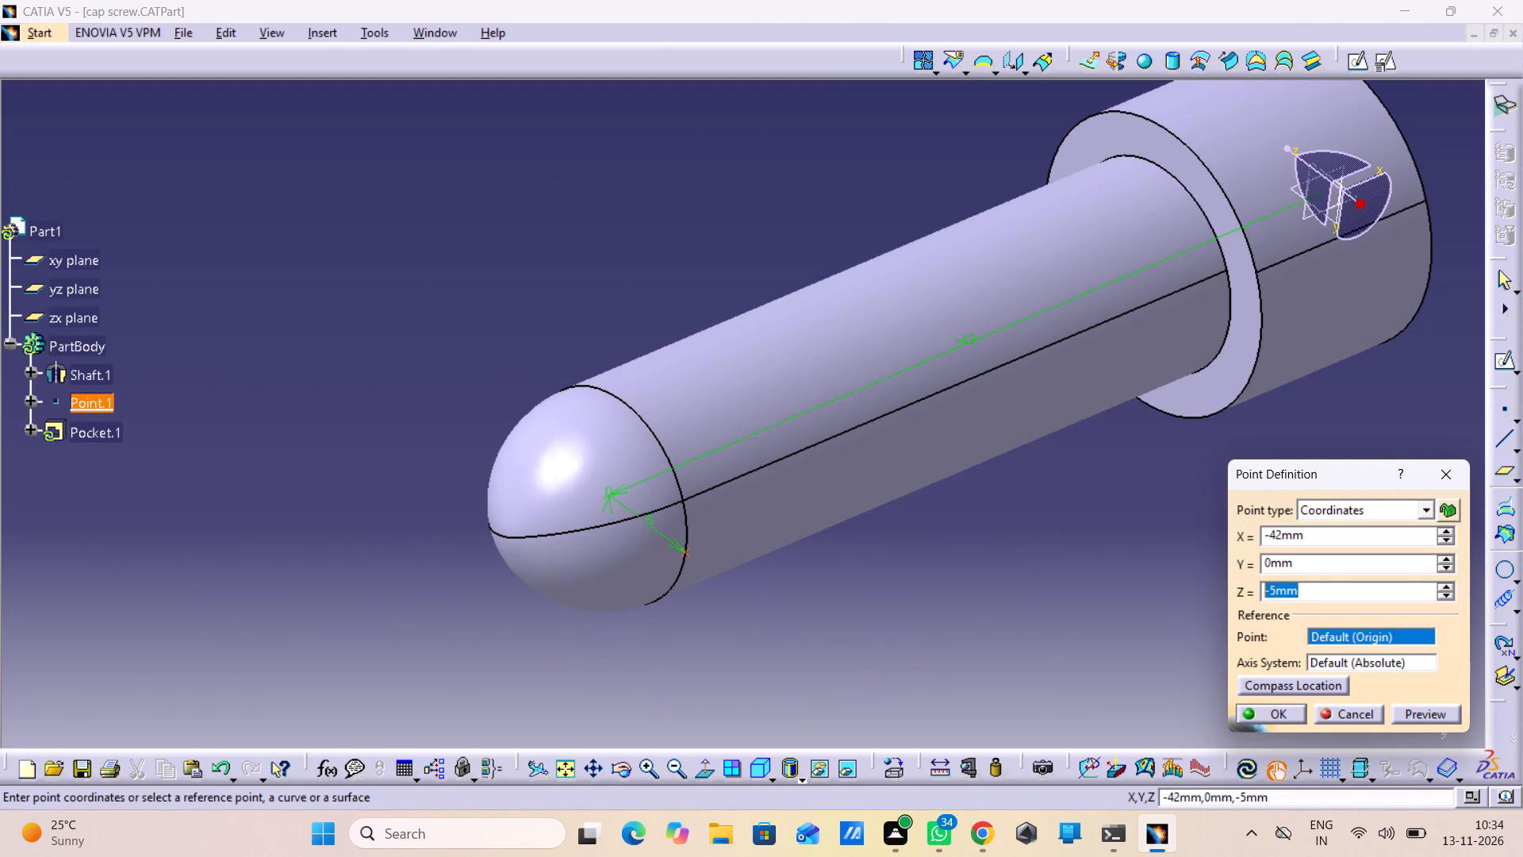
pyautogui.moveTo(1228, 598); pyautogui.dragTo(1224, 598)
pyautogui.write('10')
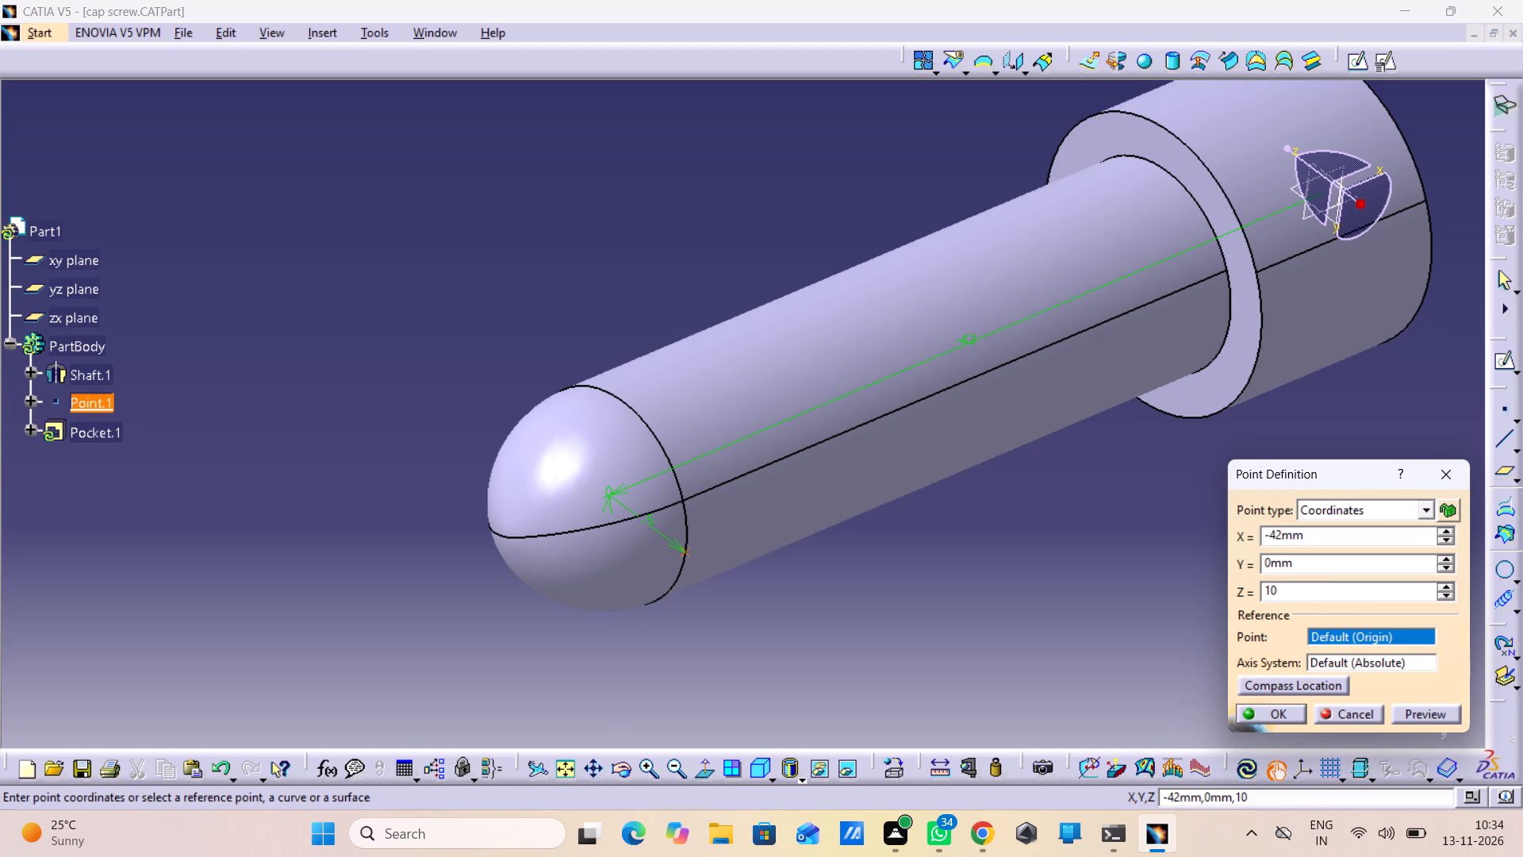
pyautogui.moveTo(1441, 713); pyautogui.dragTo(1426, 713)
# Set the point's Z coordinate to 5 mm, check its preview on the shank surface, and confirm the point.
pyautogui.moveTo(859, 705); pyautogui.dragTo(1255, 732, button='middle')
pyautogui.moveTo(859, 705); pyautogui.dragTo(1258, 732, button='right')
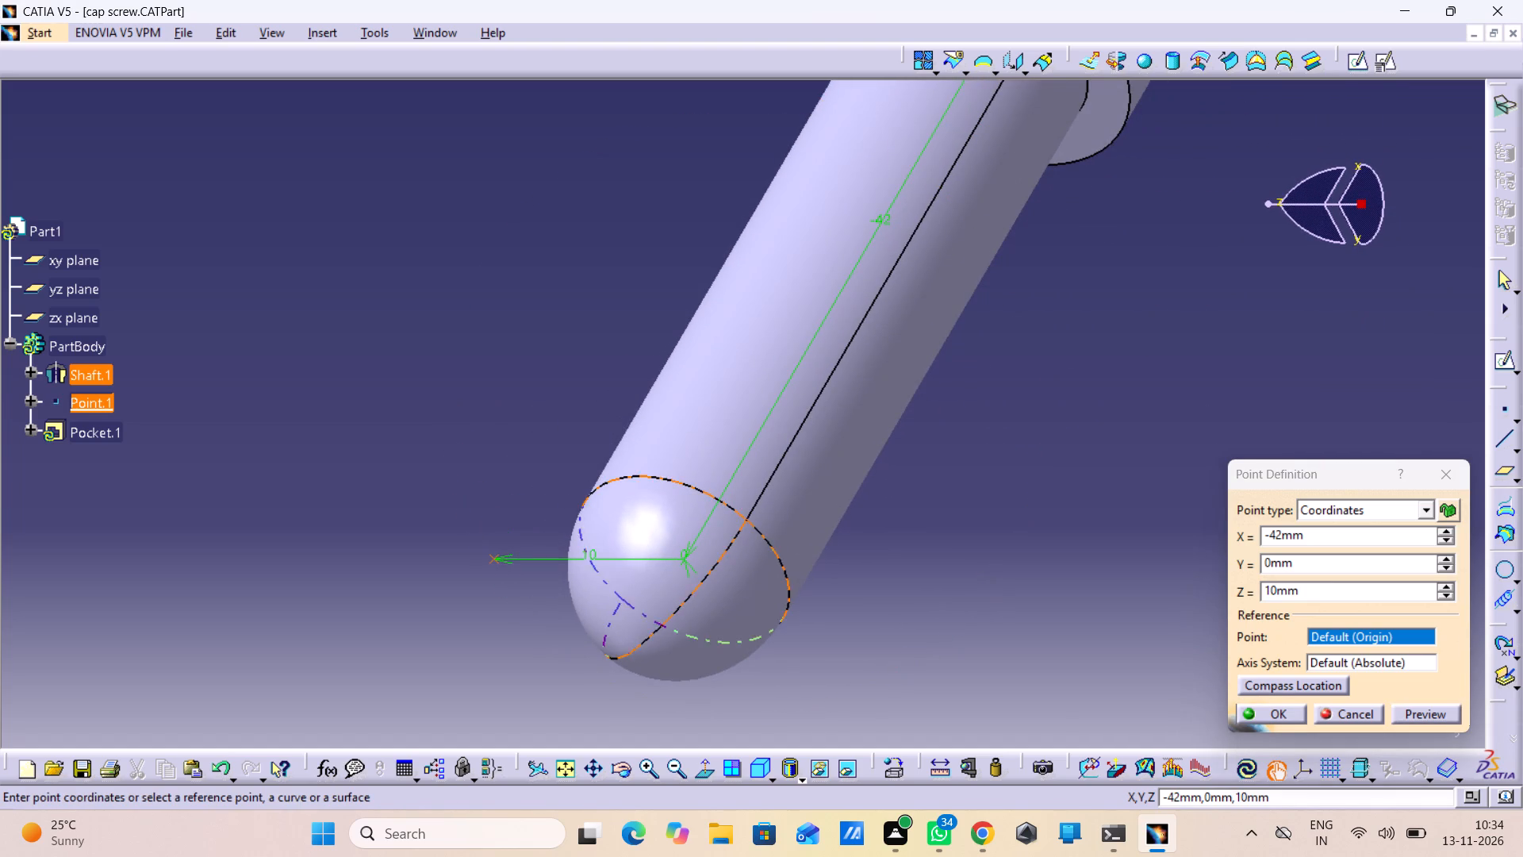
pyautogui.middleClick(558, 521)
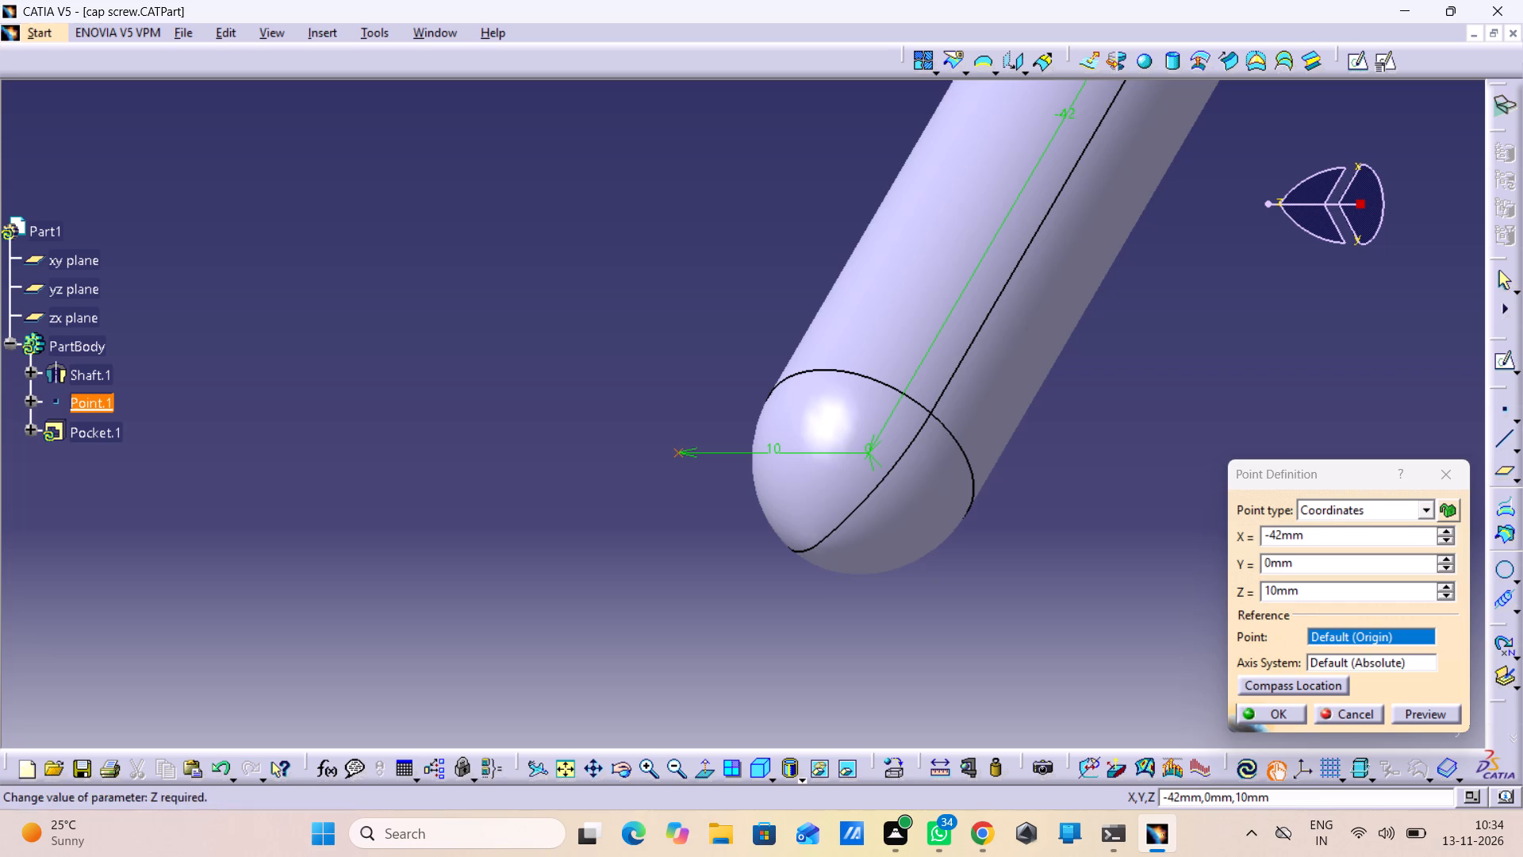
pyautogui.moveTo(1312, 595); pyautogui.dragTo(1122, 571)
pyautogui.press('5')
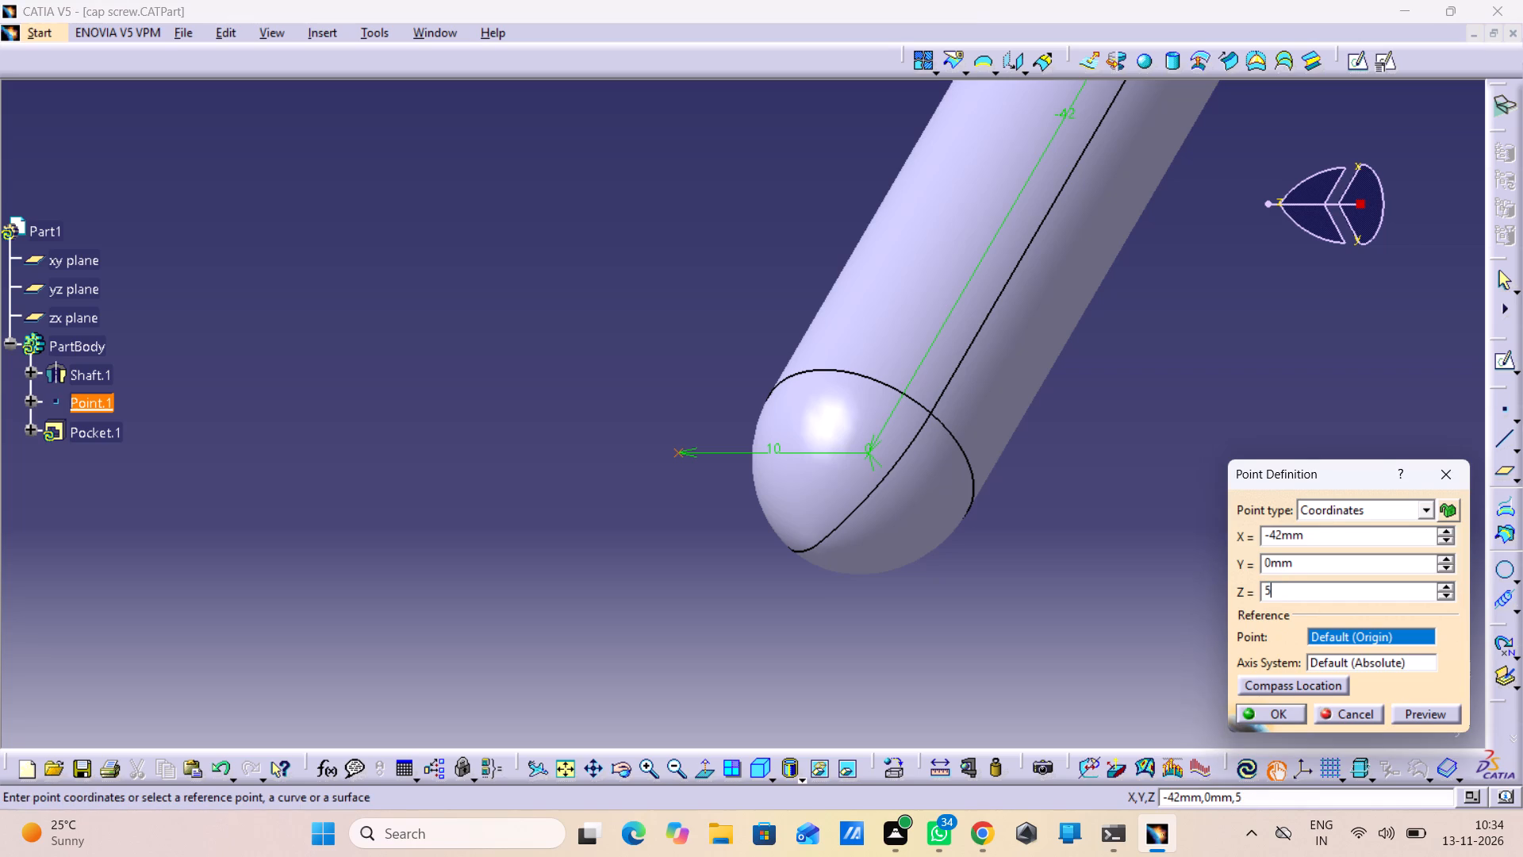
pyautogui.click(1427, 720)
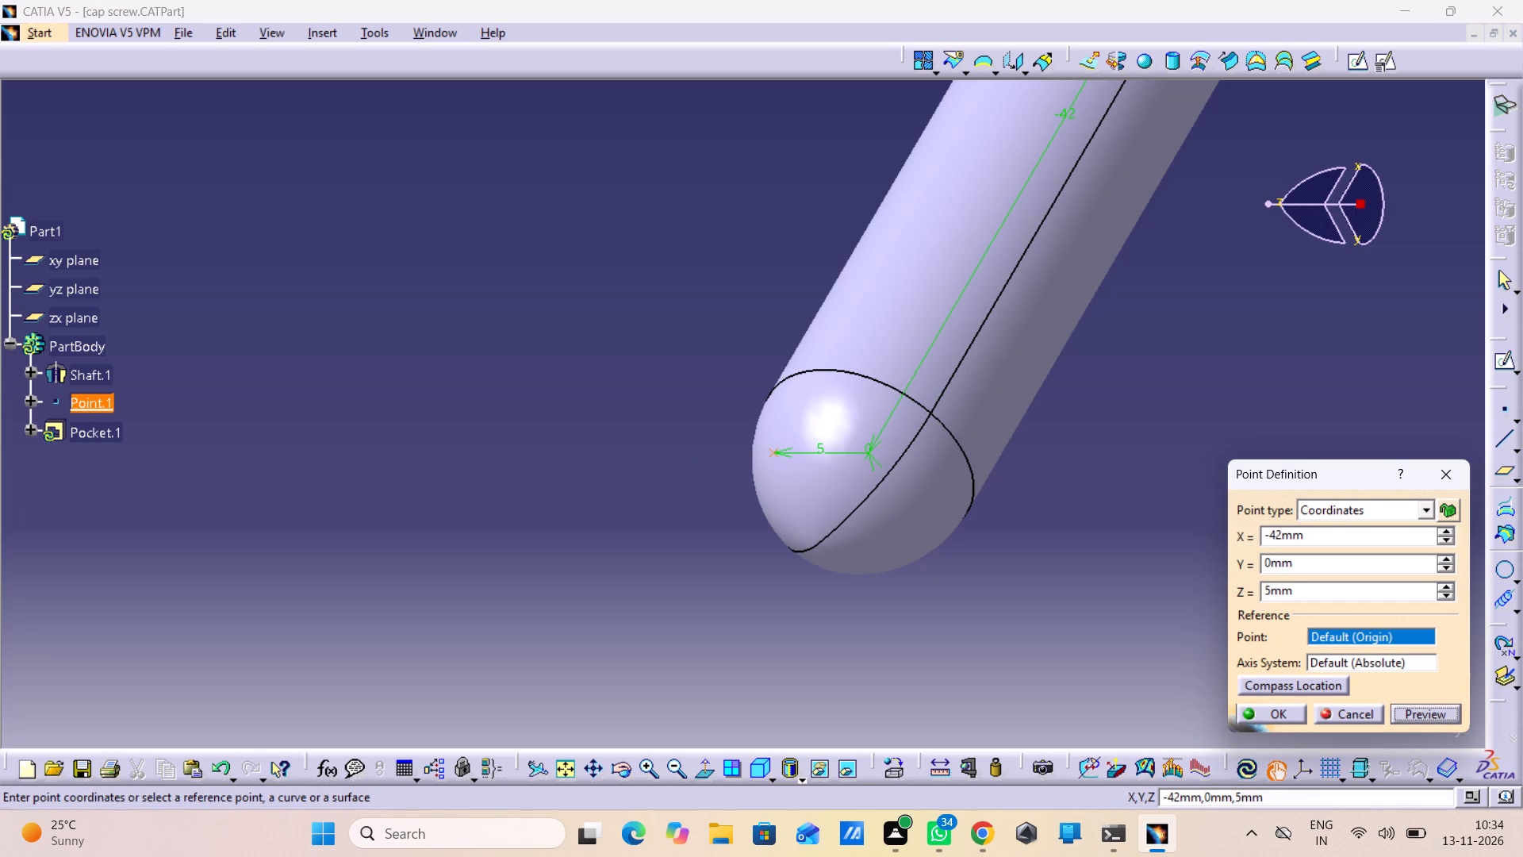
pyautogui.moveTo(554, 459); pyautogui.dragTo(562, 440, button='middle')
pyautogui.moveTo(554, 459); pyautogui.dragTo(562, 440, button='right')
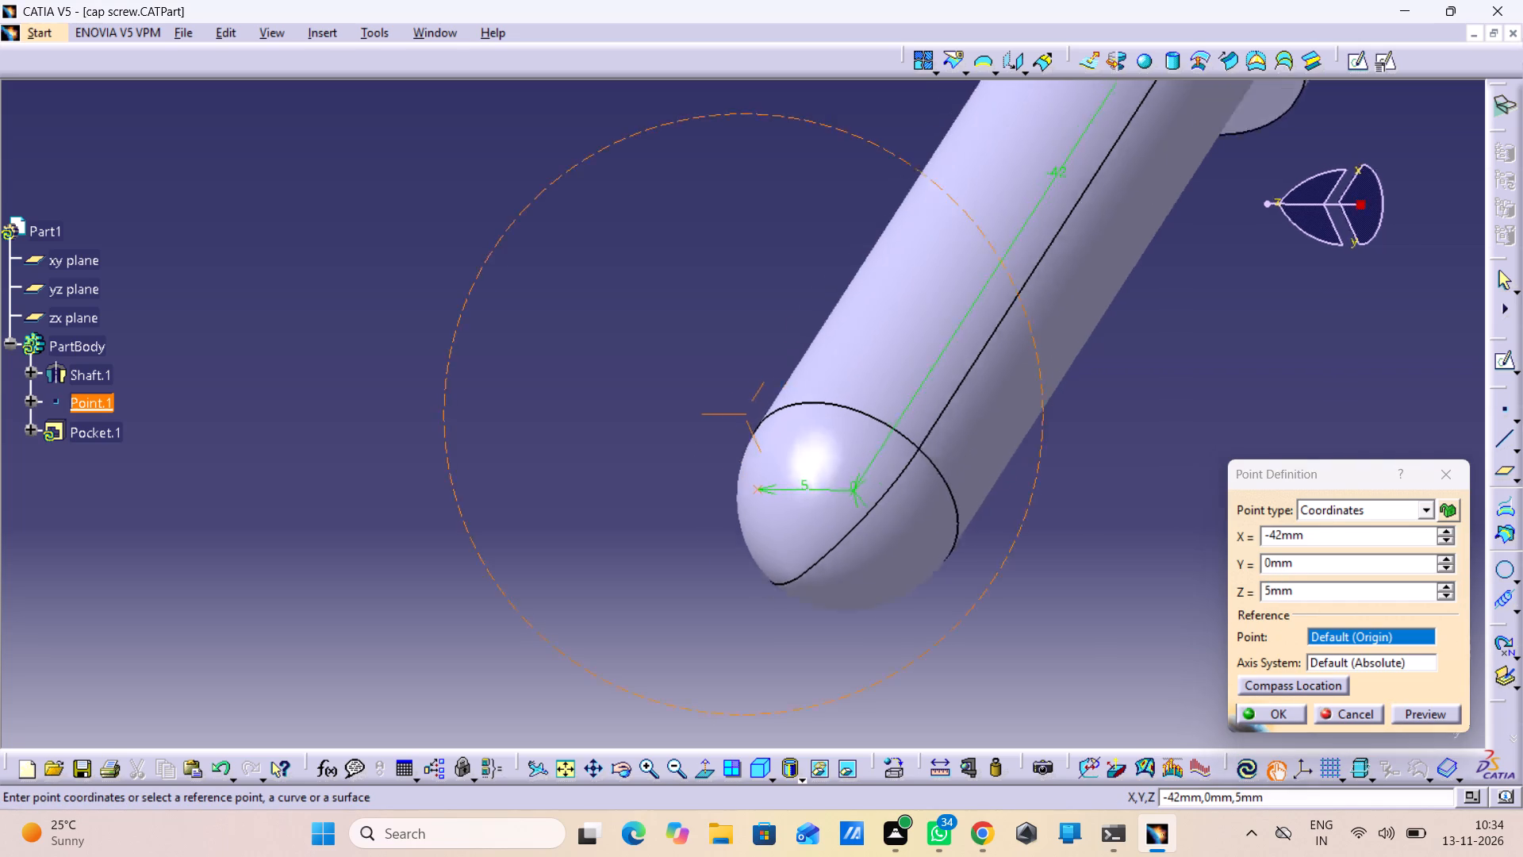
pyautogui.moveTo(562, 440); pyautogui.dragTo(739, 459, button='right')
pyautogui.moveTo(562, 440); pyautogui.dragTo(746, 472, button='middle')
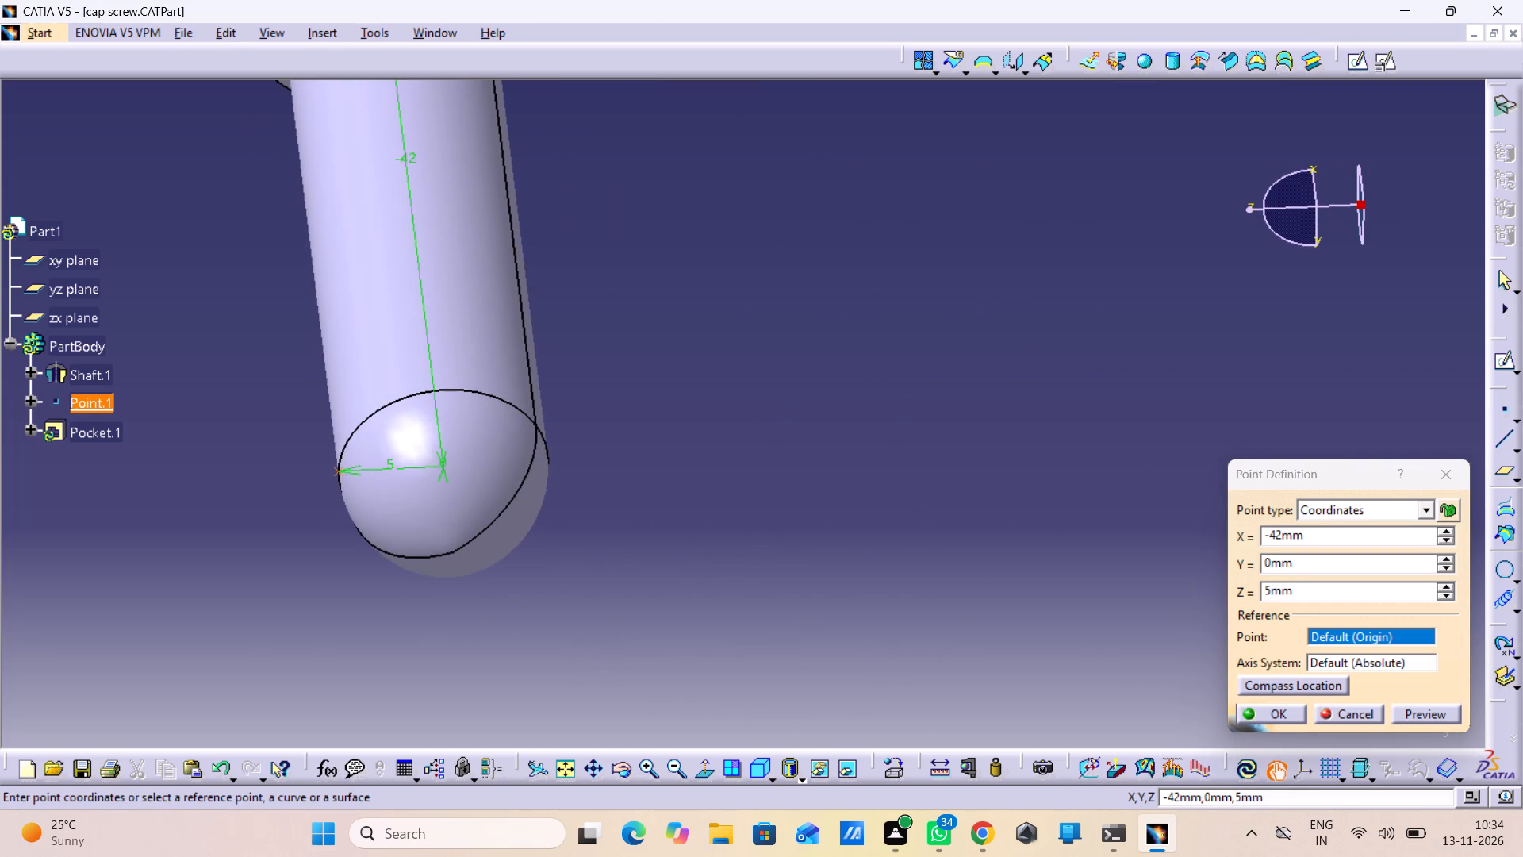
pyautogui.moveTo(650, 603); pyautogui.dragTo(804, 598, button='middle')
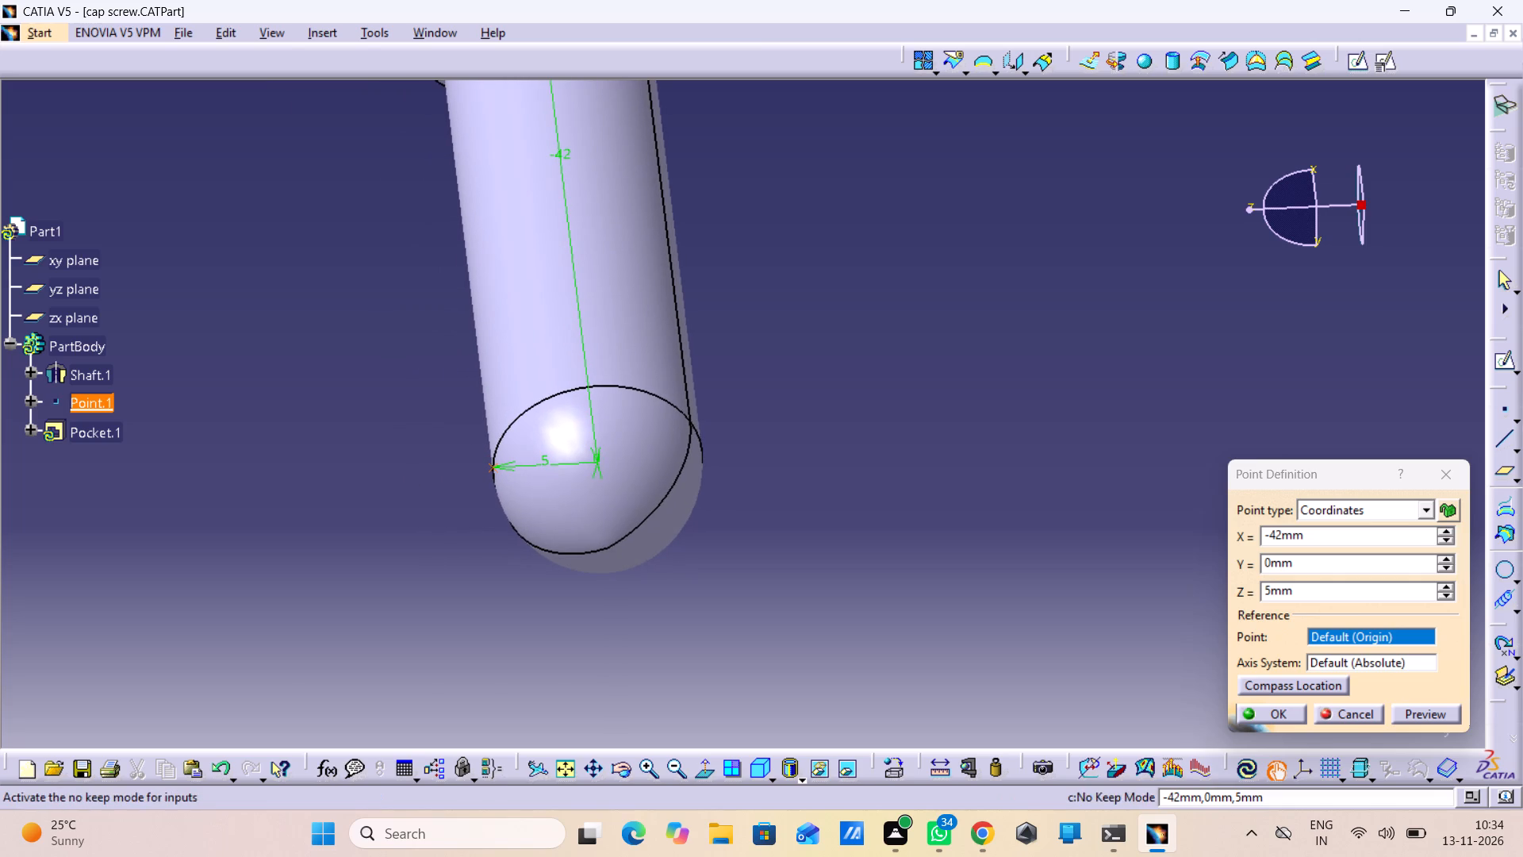
pyautogui.moveTo(1405, 714); pyautogui.dragTo(1396, 714)
pyautogui.click(1262, 720)
pyautogui.moveTo(941, 711); pyautogui.dragTo(918, 711)
# Start a helix curve with the shank point as its starting point and the X axis as its axis.
pyautogui.moveTo(588, 632); pyautogui.dragTo(824, 633, button='middle')
pyautogui.moveTo(588, 632); pyautogui.dragTo(824, 633, button='right')
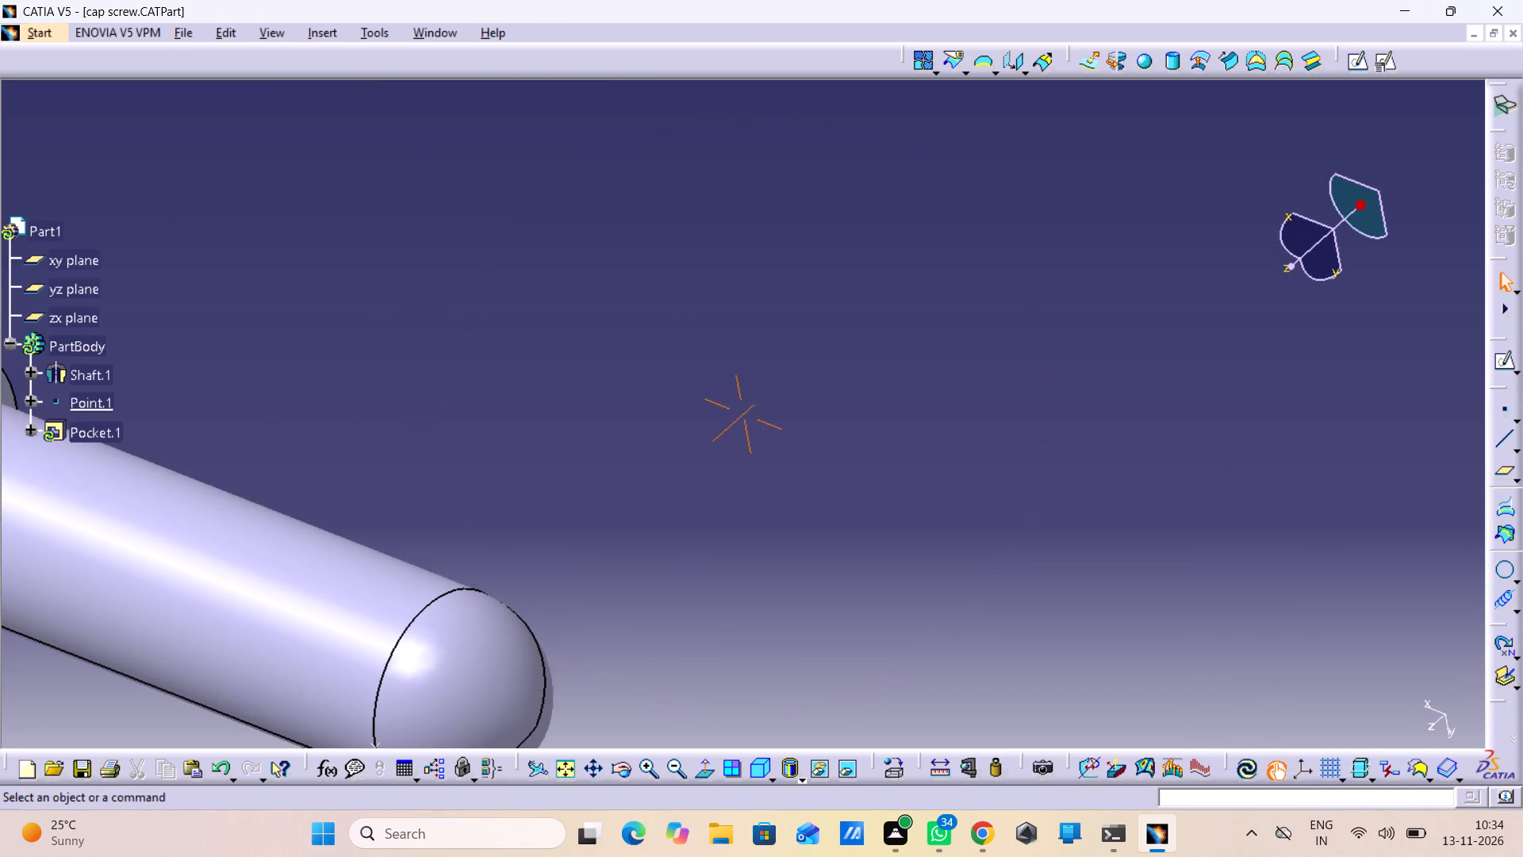
pyautogui.moveTo(1031, 553); pyautogui.dragTo(1233, 487, button='middle')
pyautogui.click(763, 768)
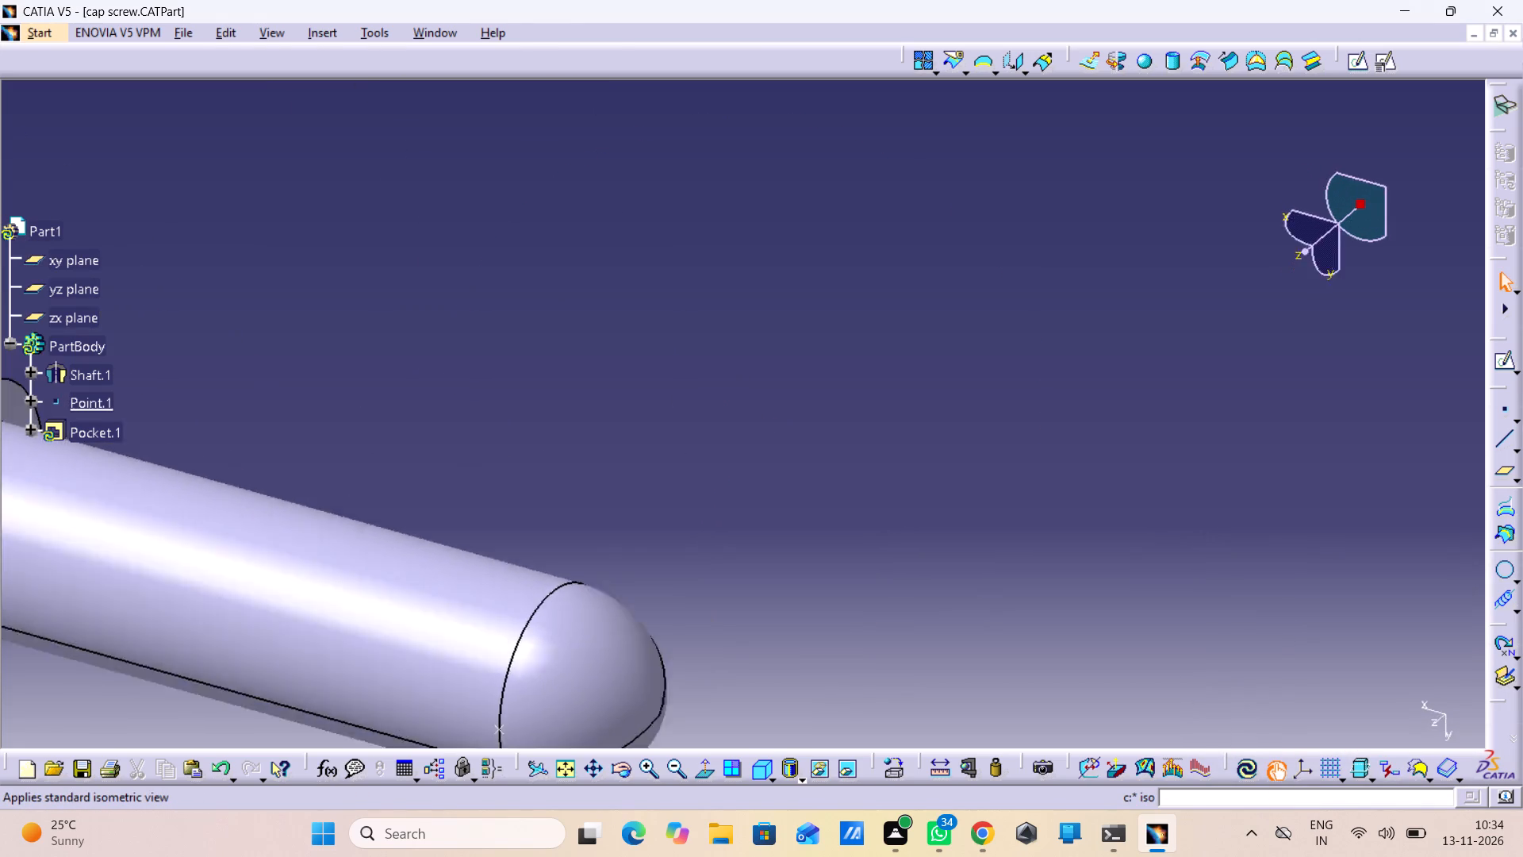
pyautogui.moveTo(896, 591); pyautogui.dragTo(951, 511, button='middle')
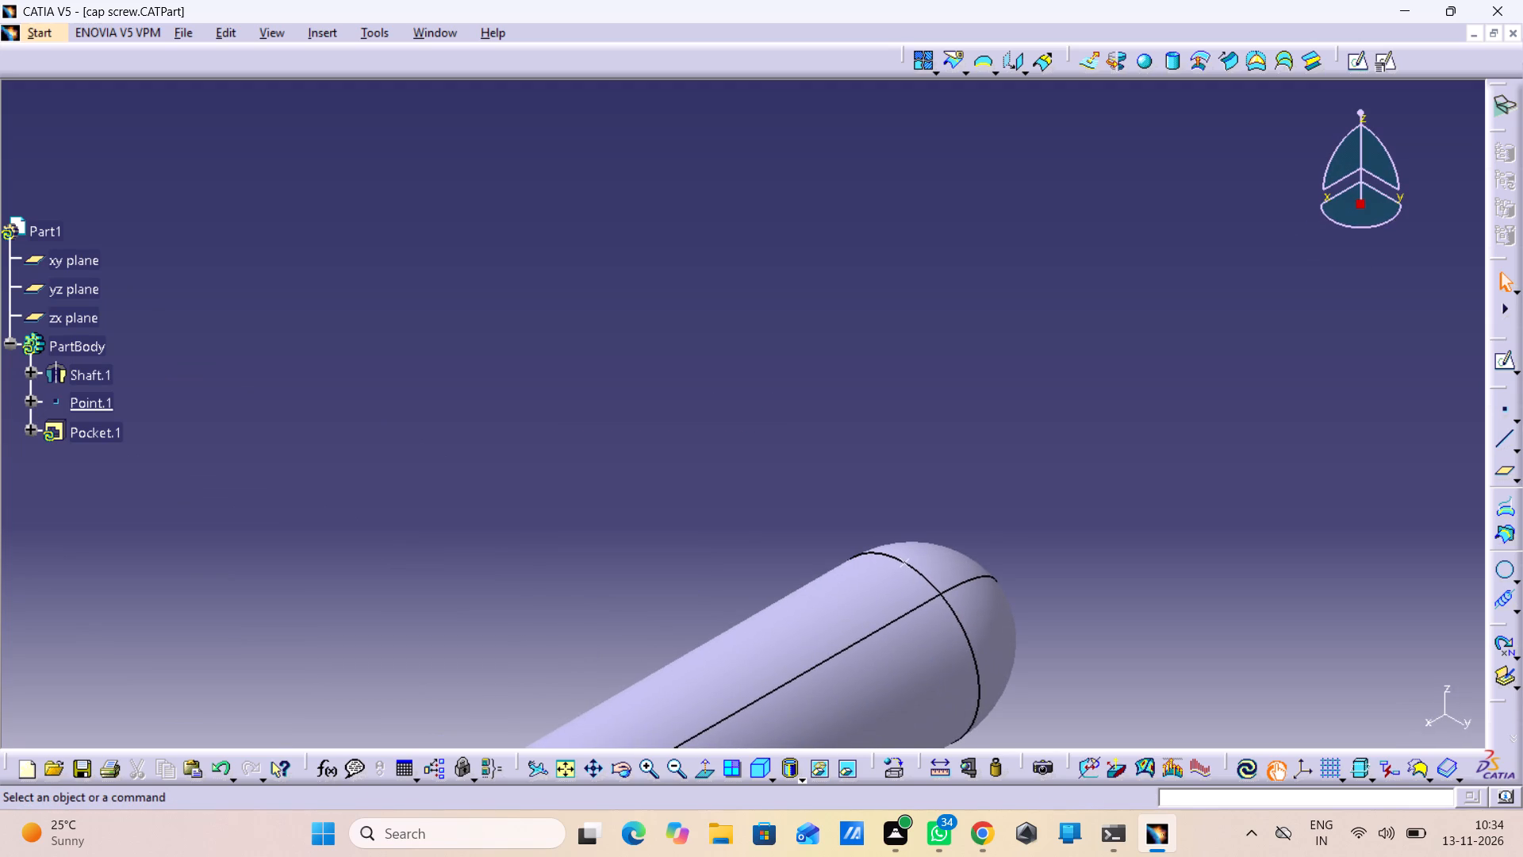
pyautogui.moveTo(954, 525); pyautogui.dragTo(975, 600, button='middle')
pyautogui.rightClick(954, 525)
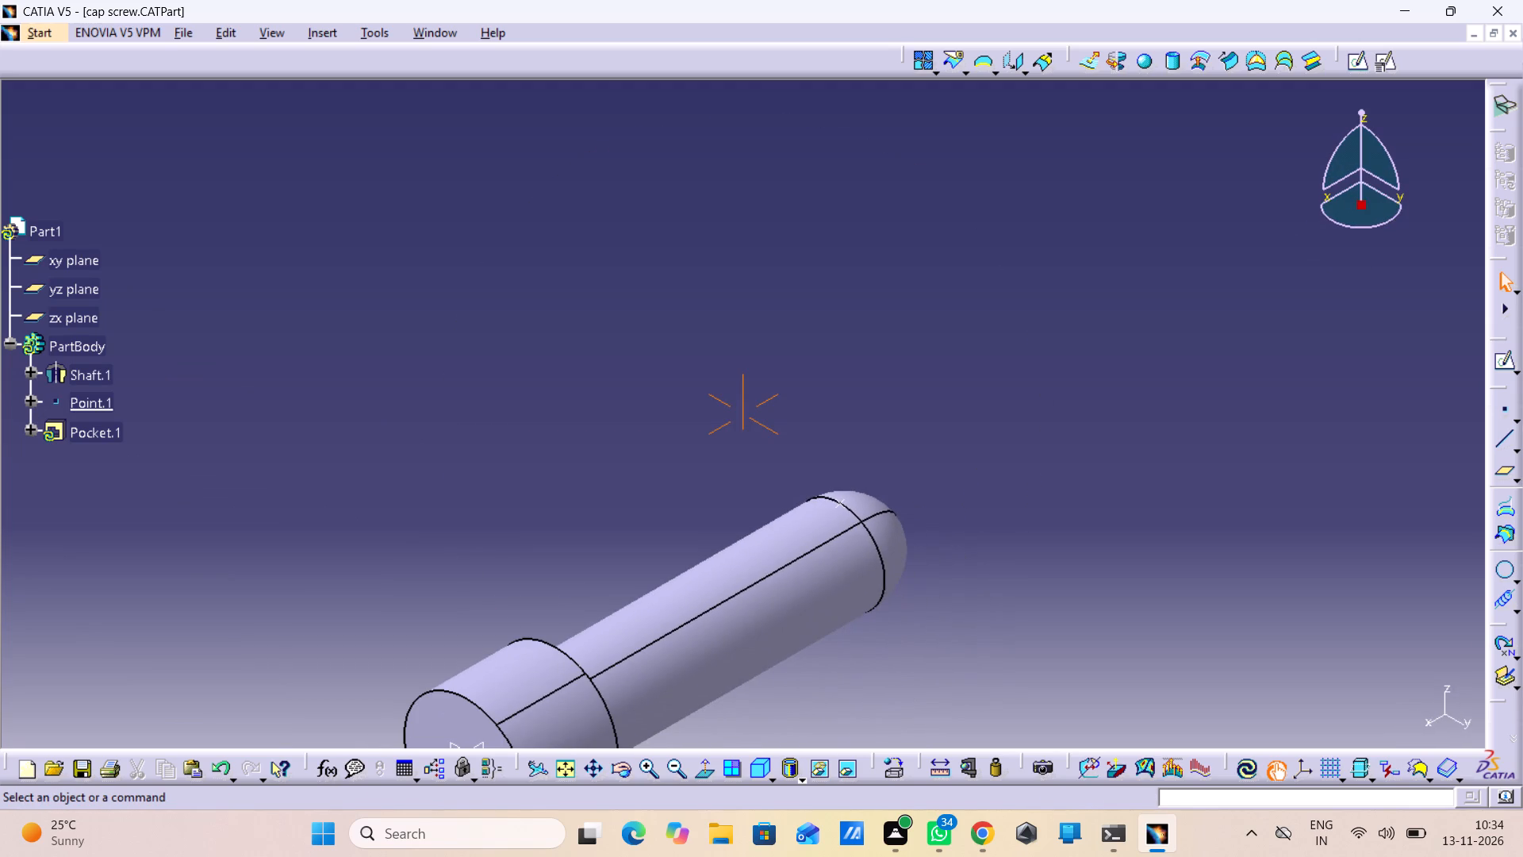
pyautogui.moveTo(1500, 605); pyautogui.dragTo(1504, 605)
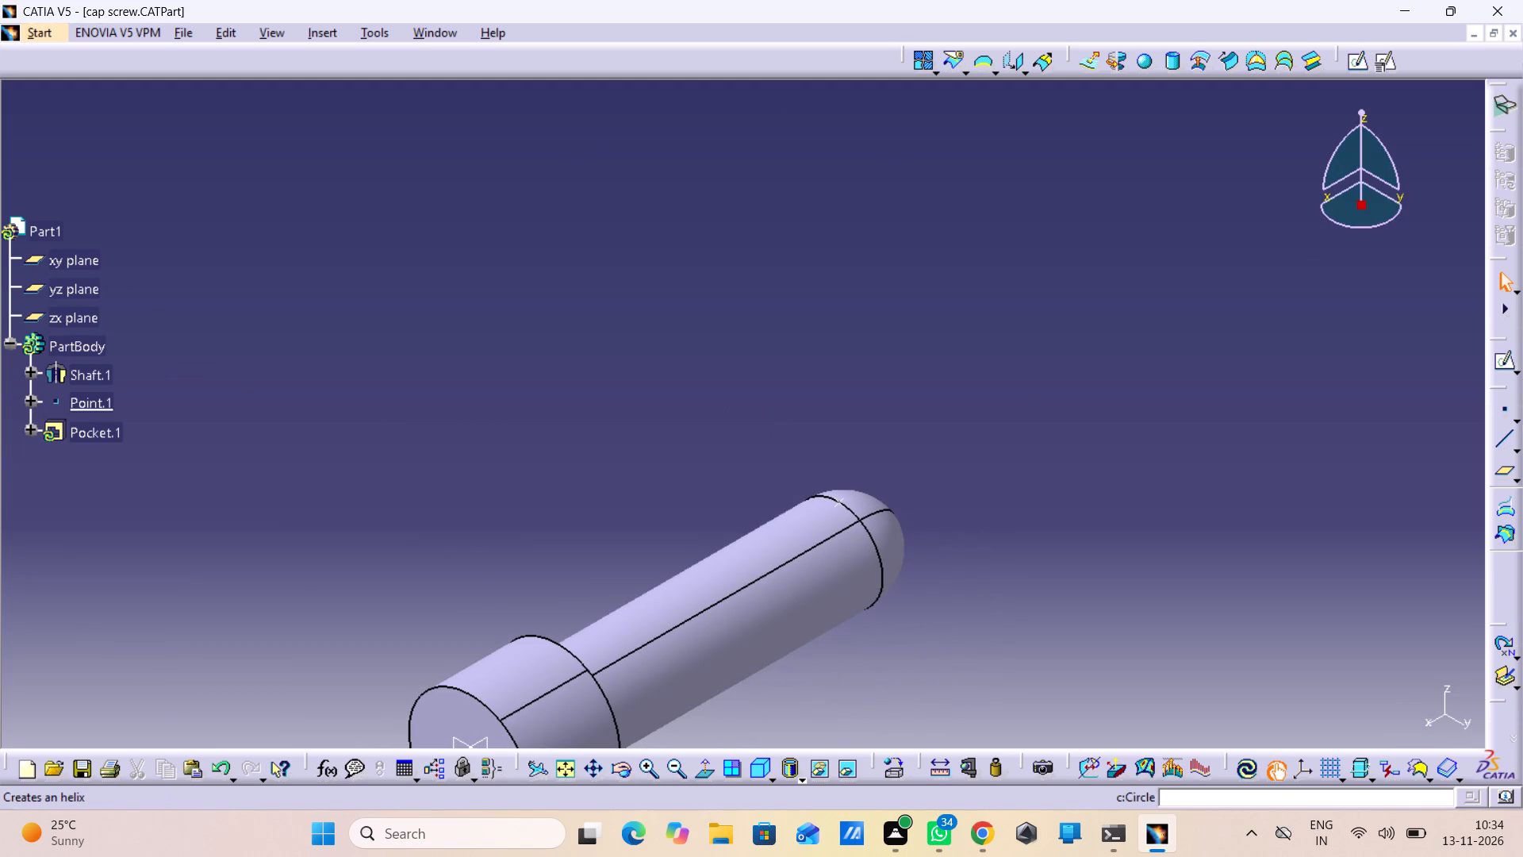
pyautogui.moveTo(1504, 605); pyautogui.dragTo(1513, 603)
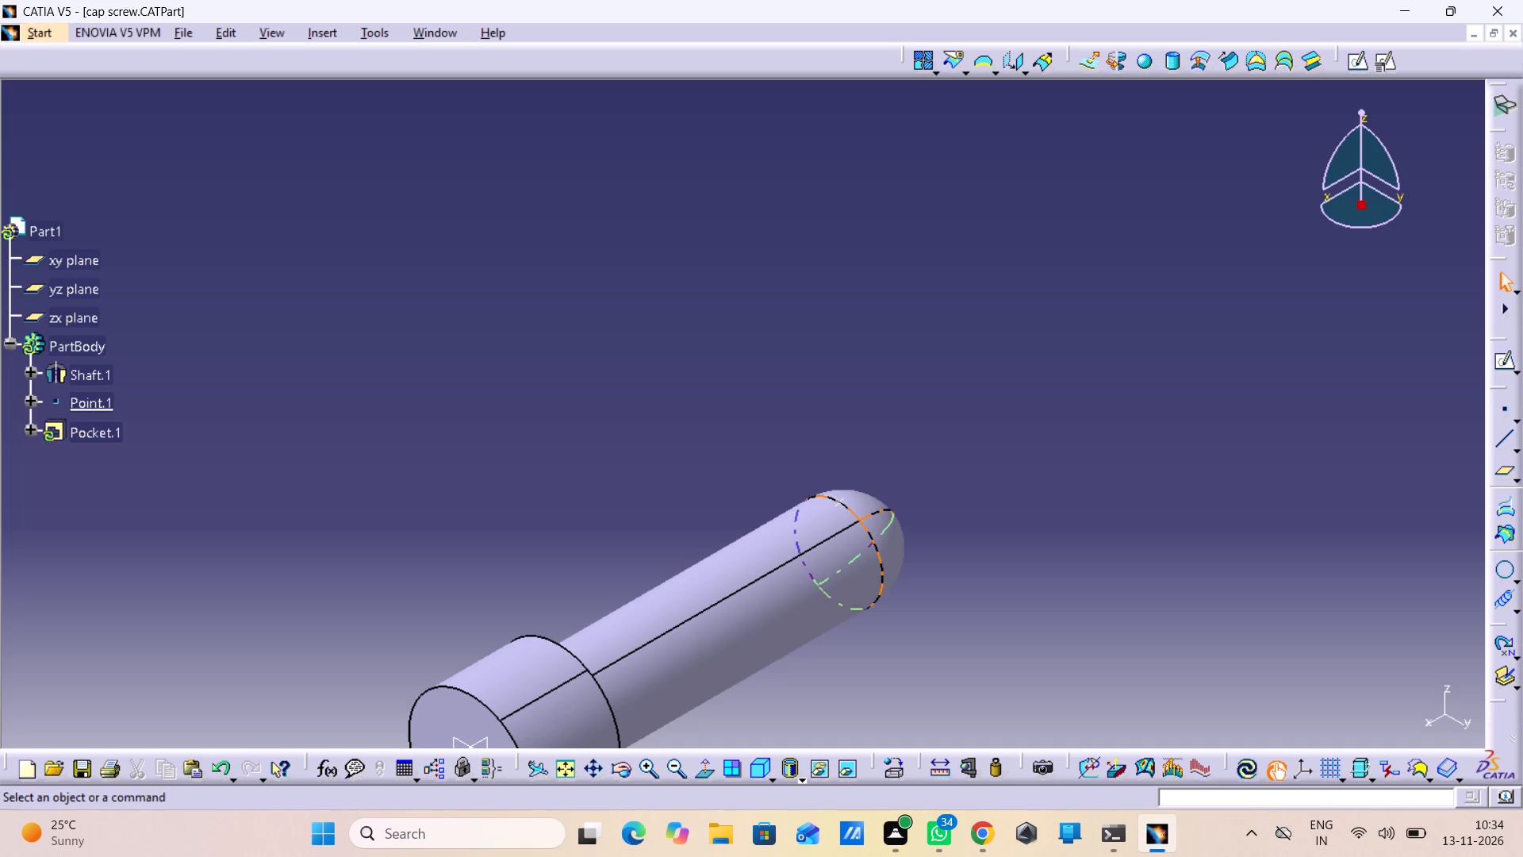
pyautogui.click(1509, 601)
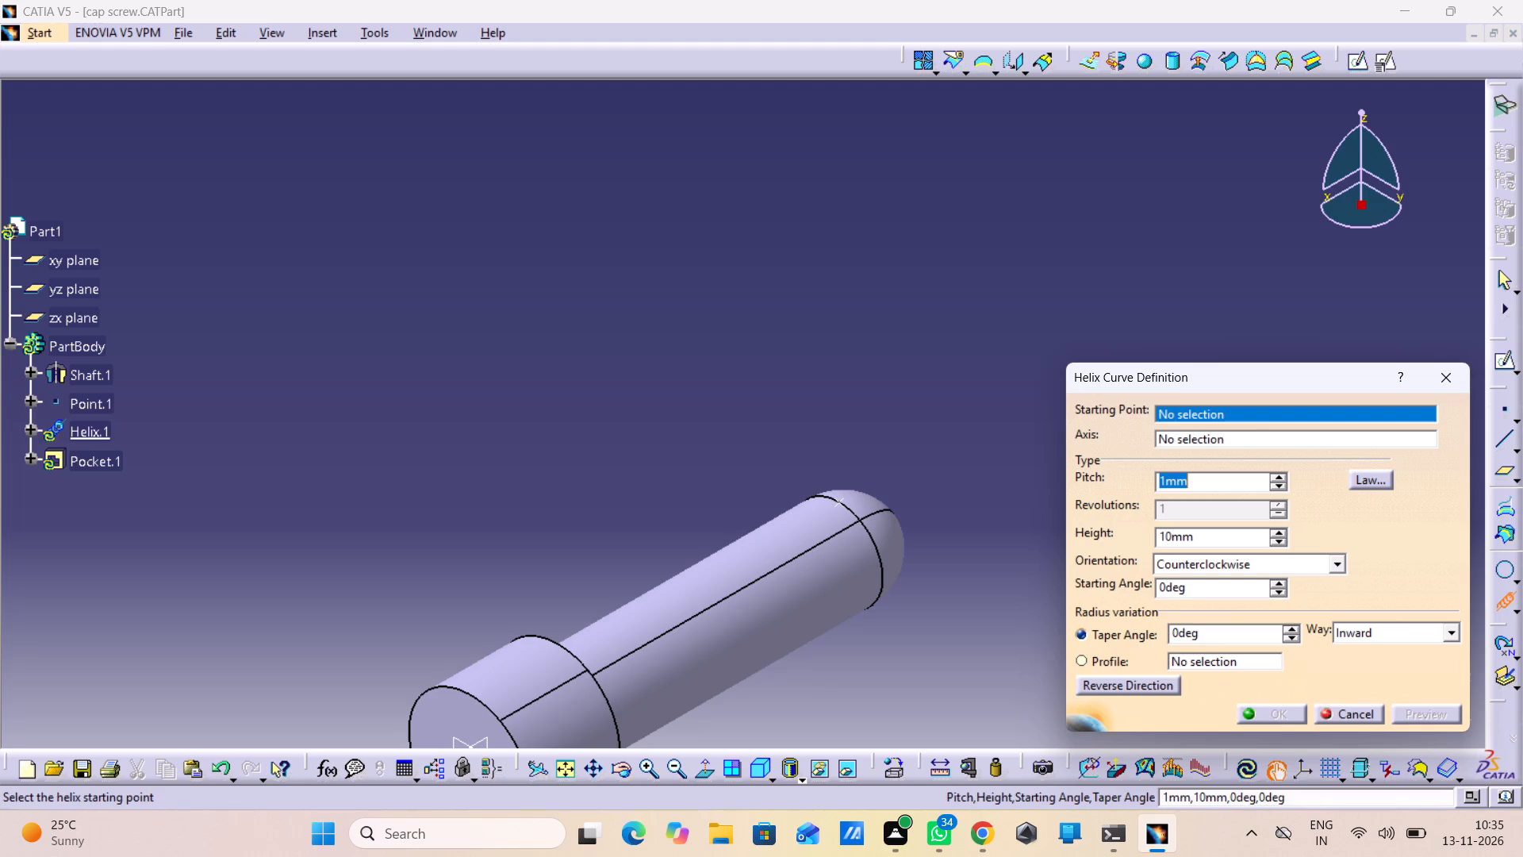
pyautogui.click(838, 500)
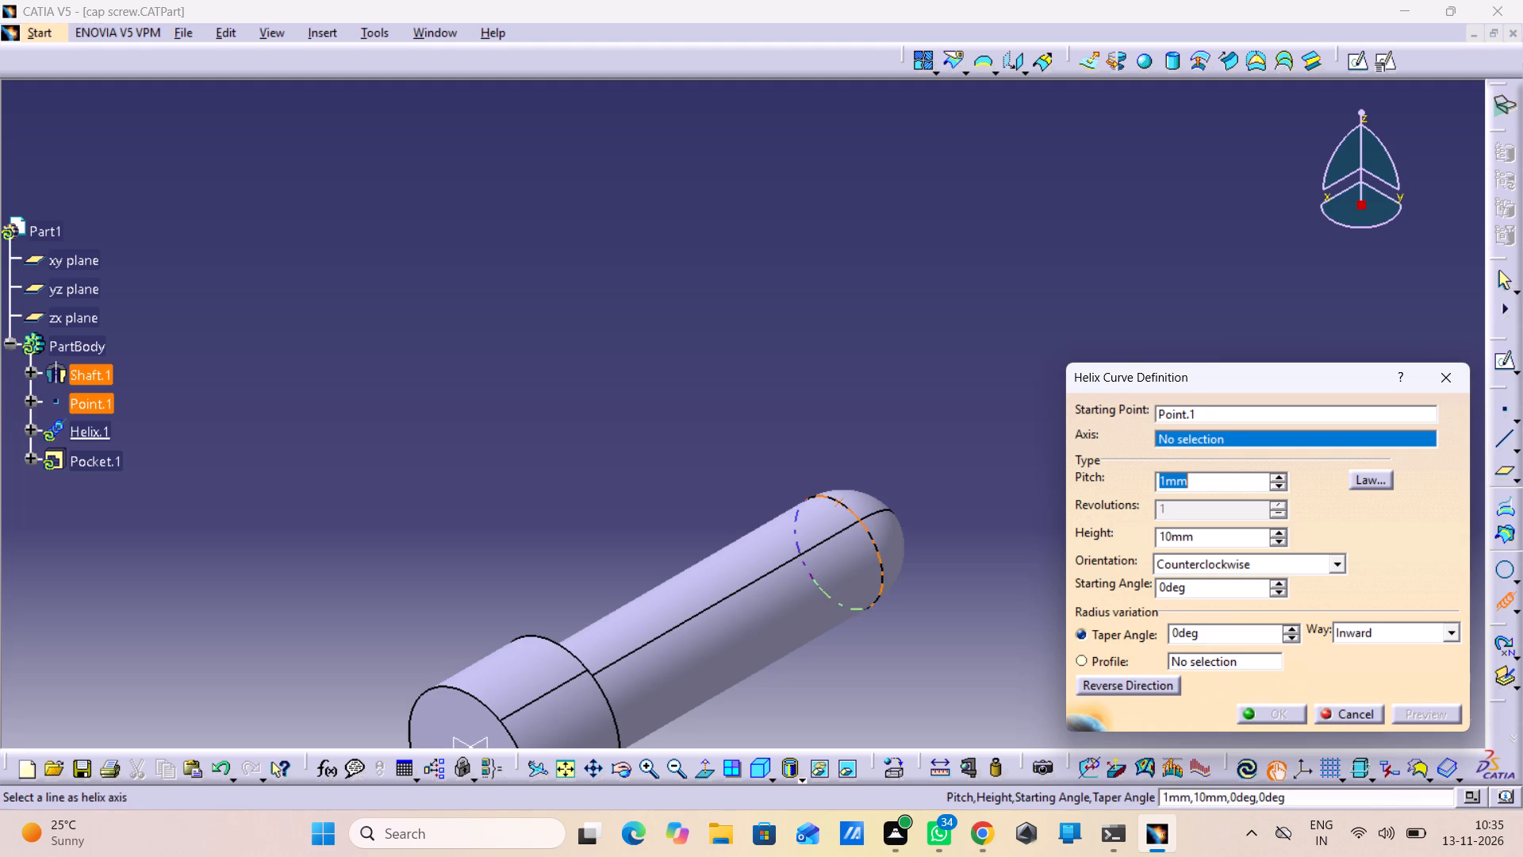
pyautogui.rightClick(1239, 441)
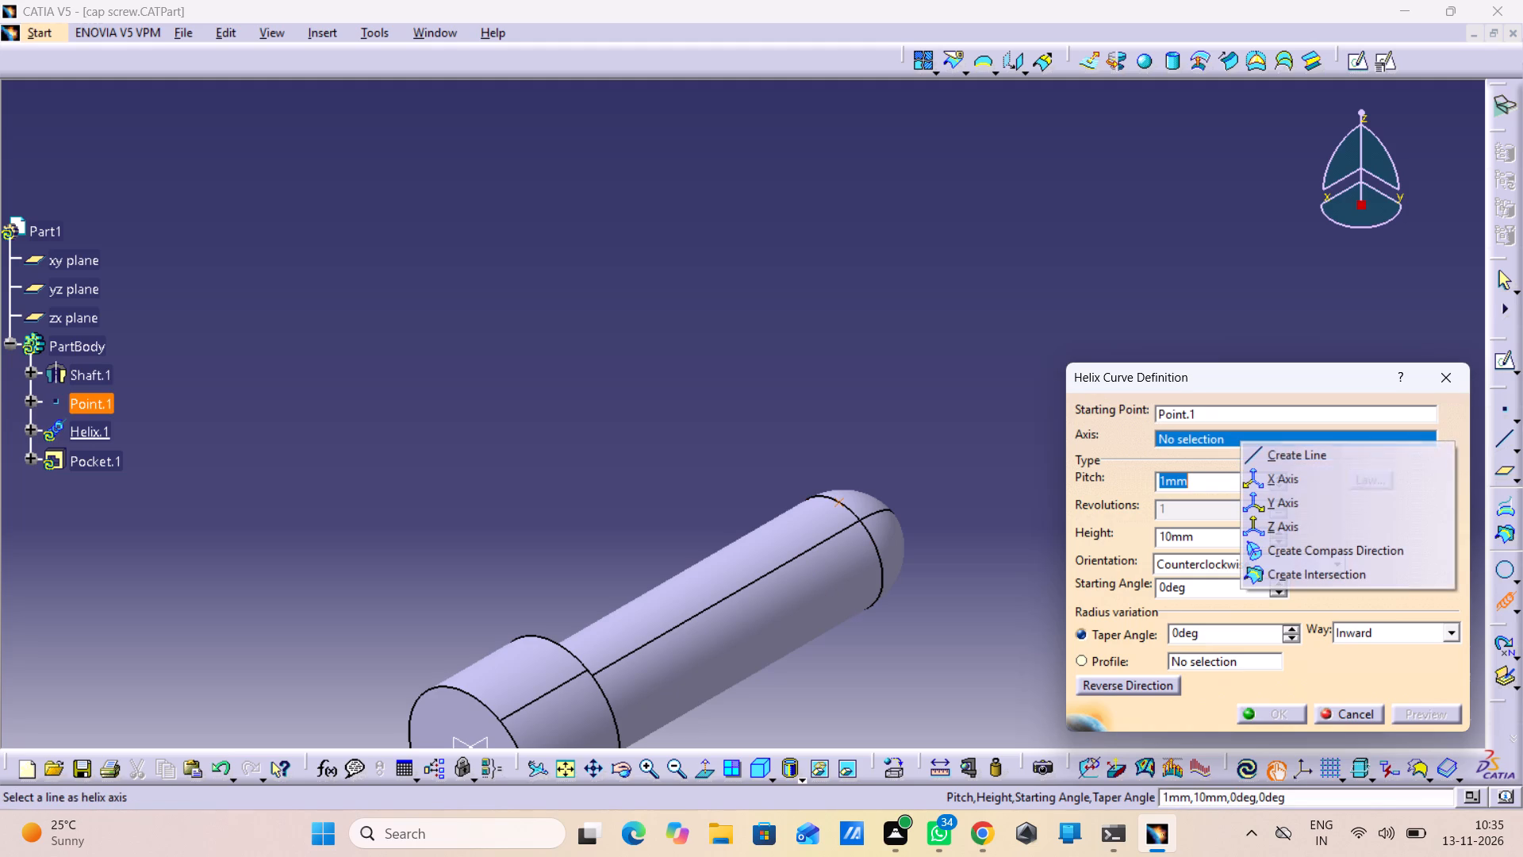
pyautogui.click(1258, 477)
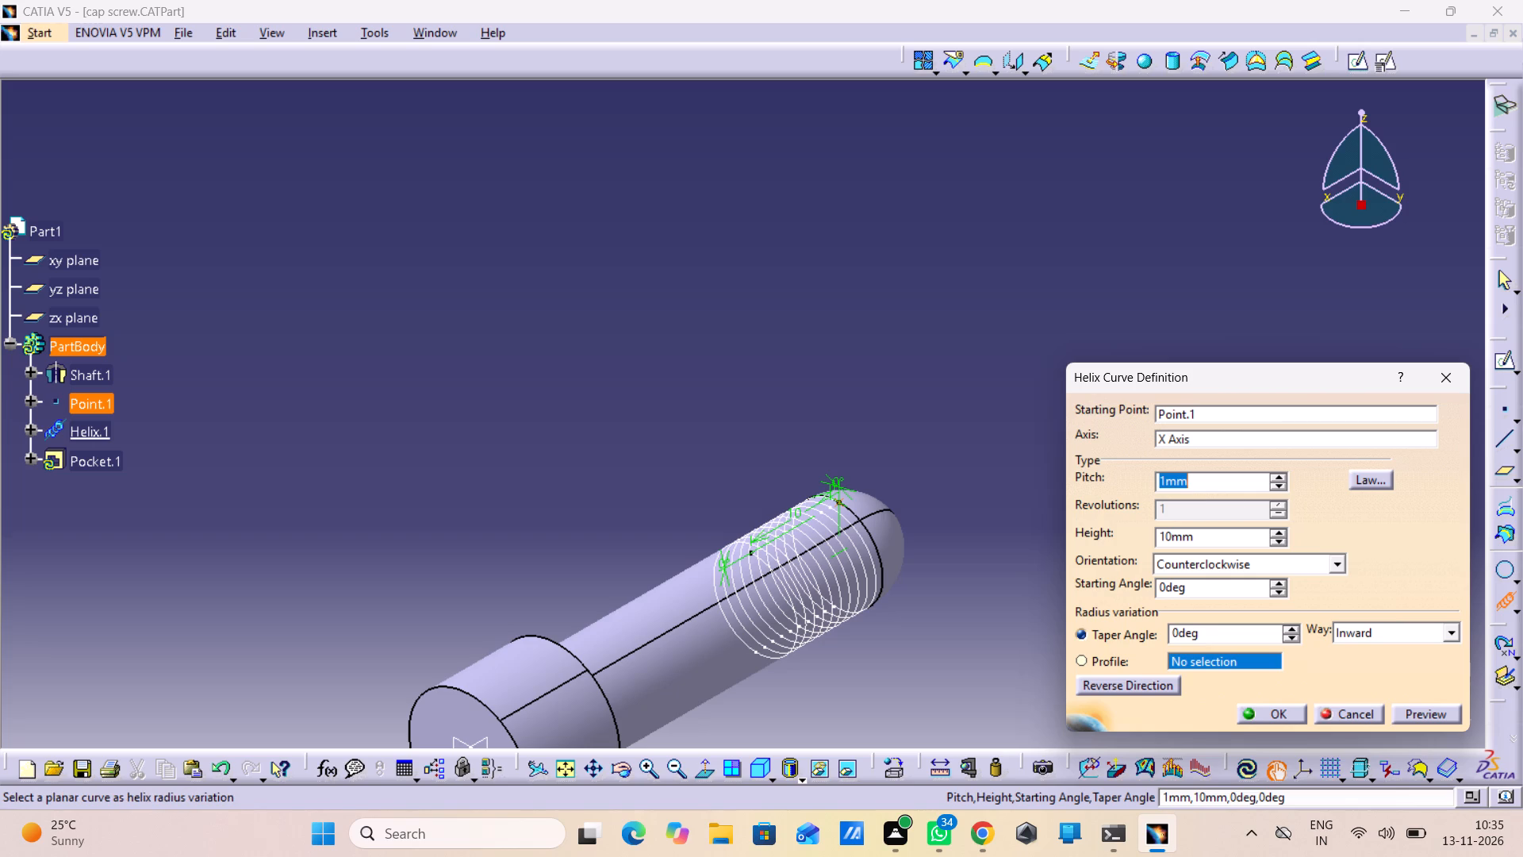
# Set the helix height to 35 mm and preview it.
pyautogui.moveTo(1209, 539); pyautogui.dragTo(1133, 540)
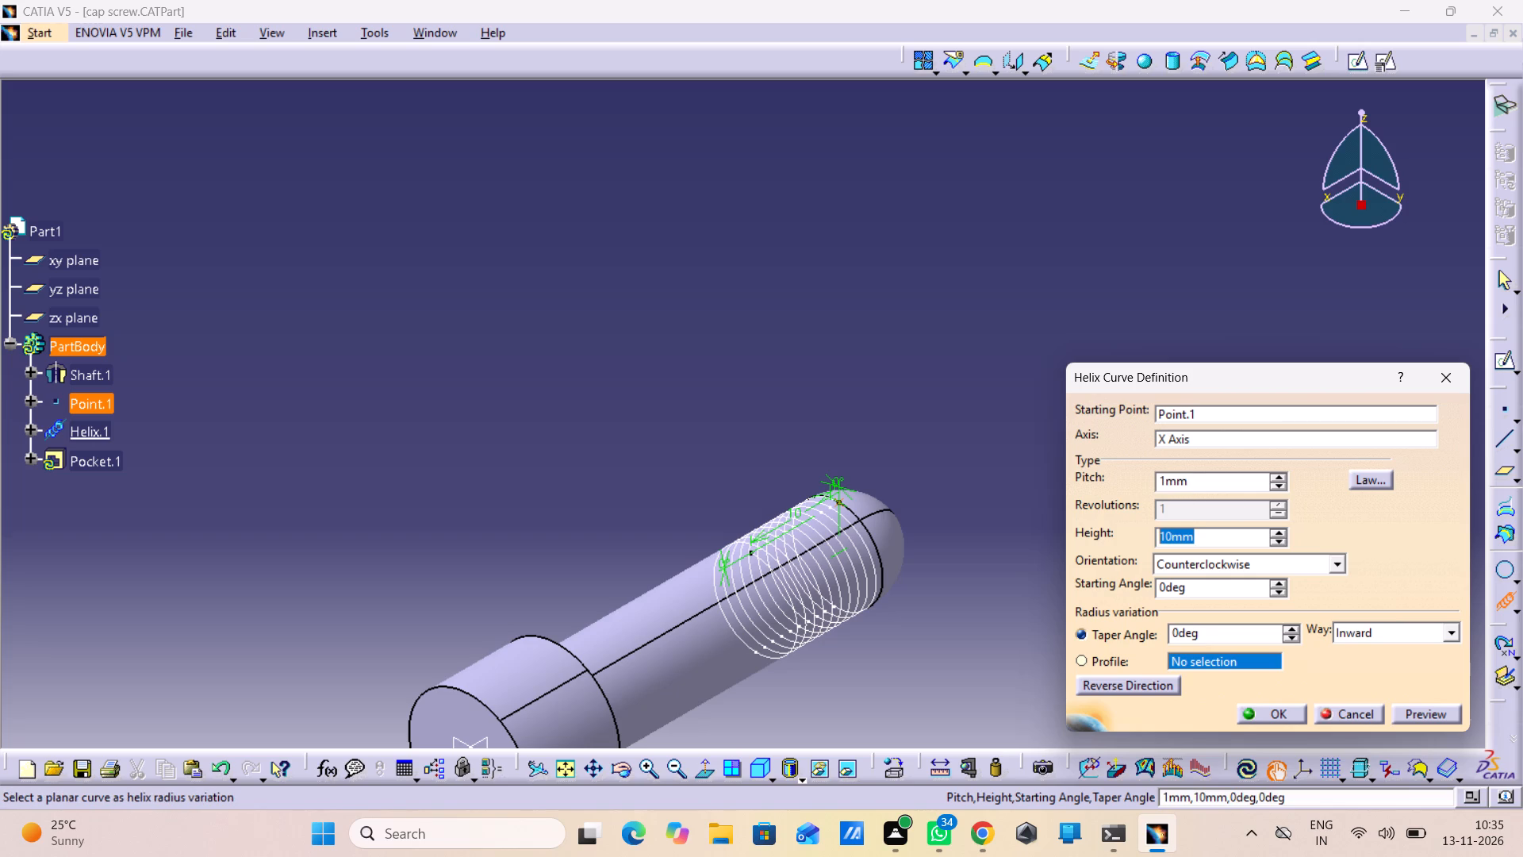
pyautogui.write('35')
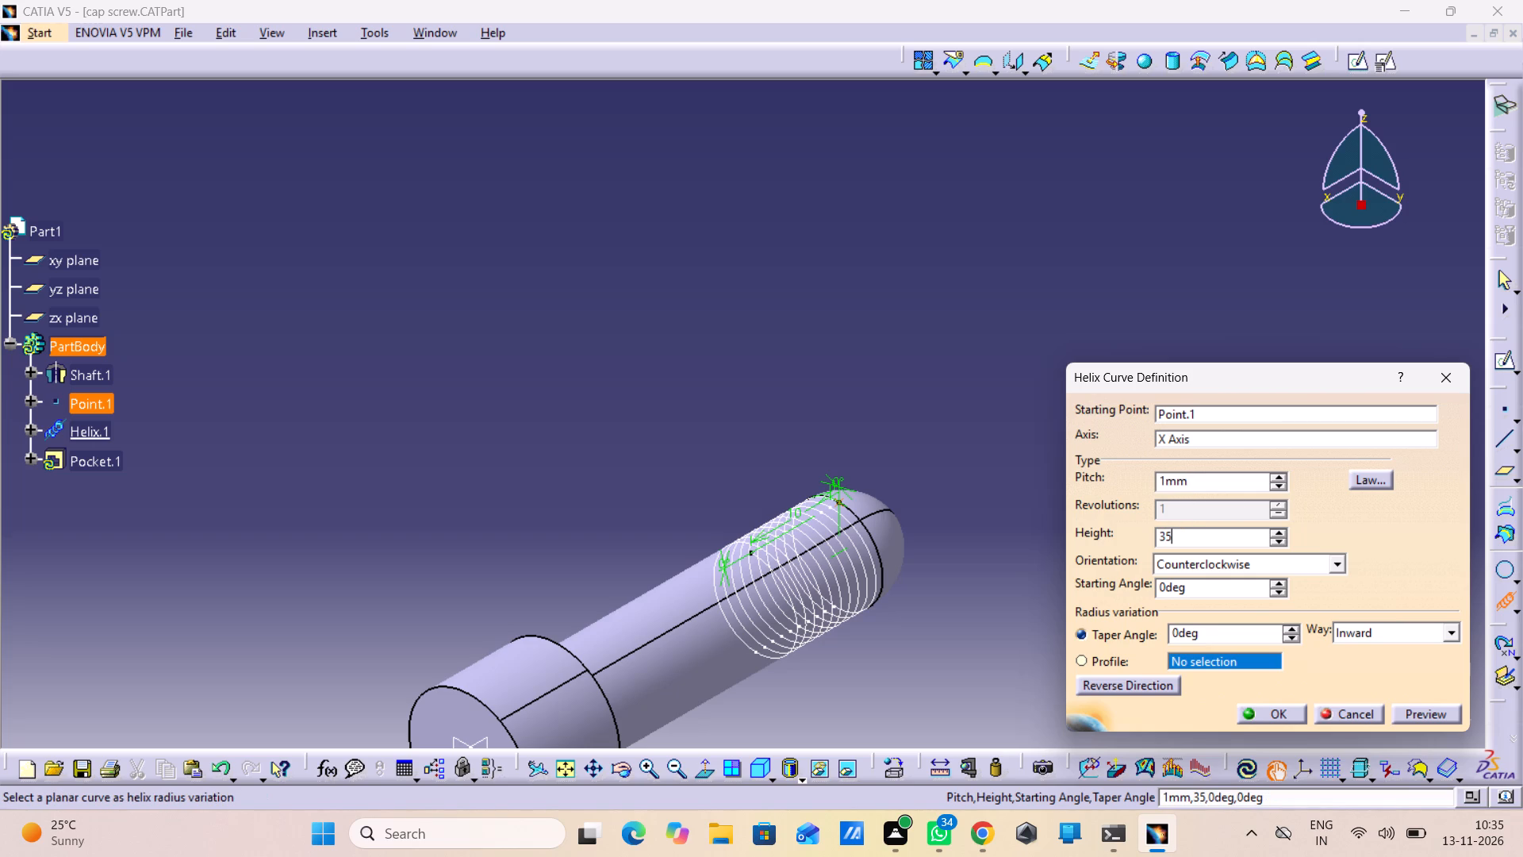
pyautogui.click(1417, 711)
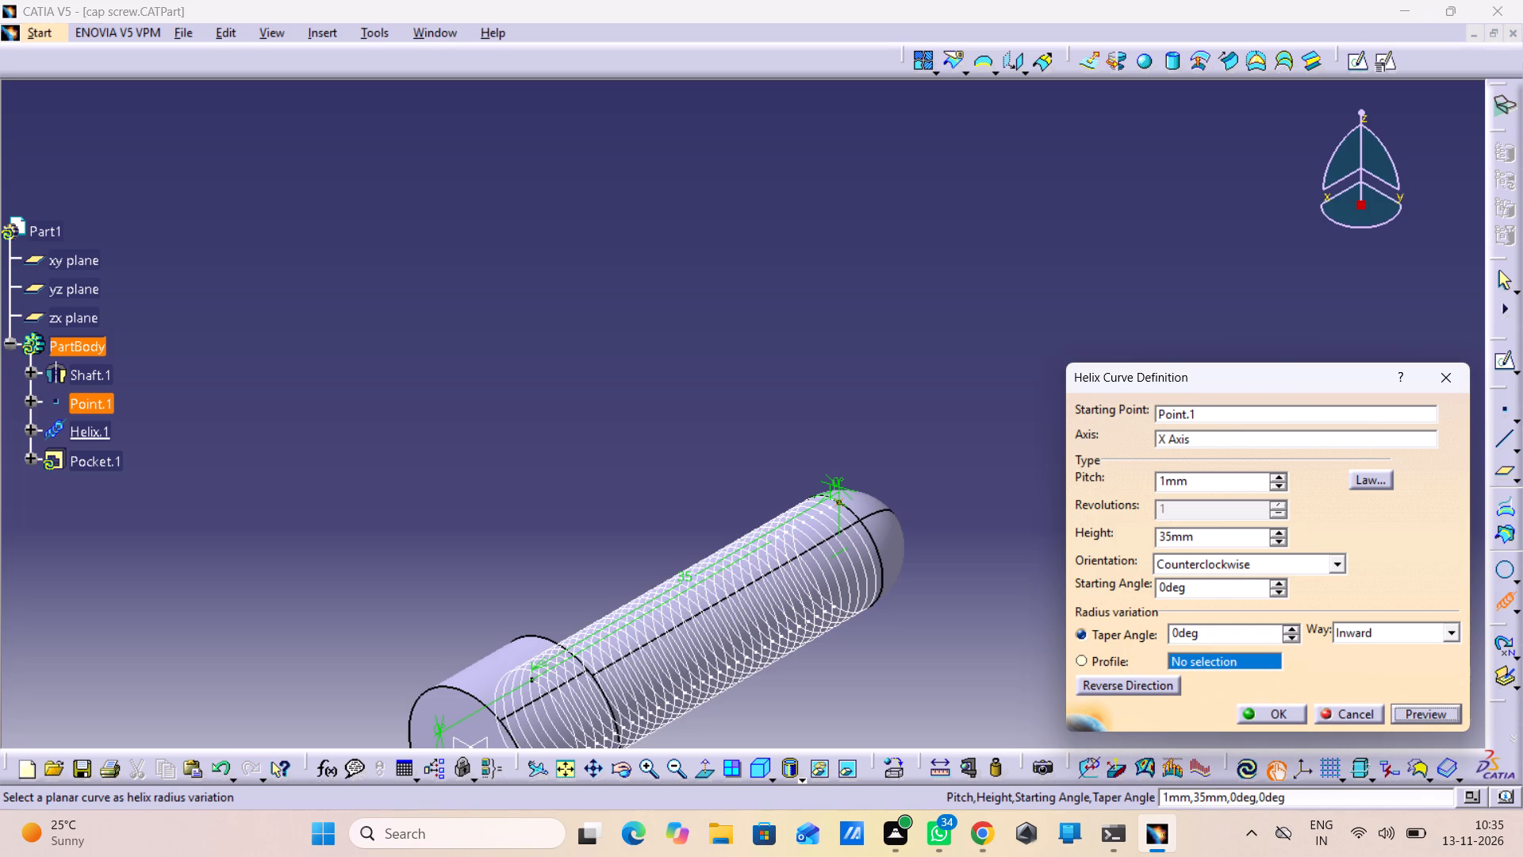
# Examine the helix preview along the shank and where it ends relative to the screw head.
pyautogui.middleClick(1061, 417)
pyautogui.scroll(-1, 984, 411)
pyautogui.moveTo(984, 411); pyautogui.dragTo(865, 486, button='middle')
pyautogui.moveTo(984, 411); pyautogui.dragTo(865, 486, button='right')
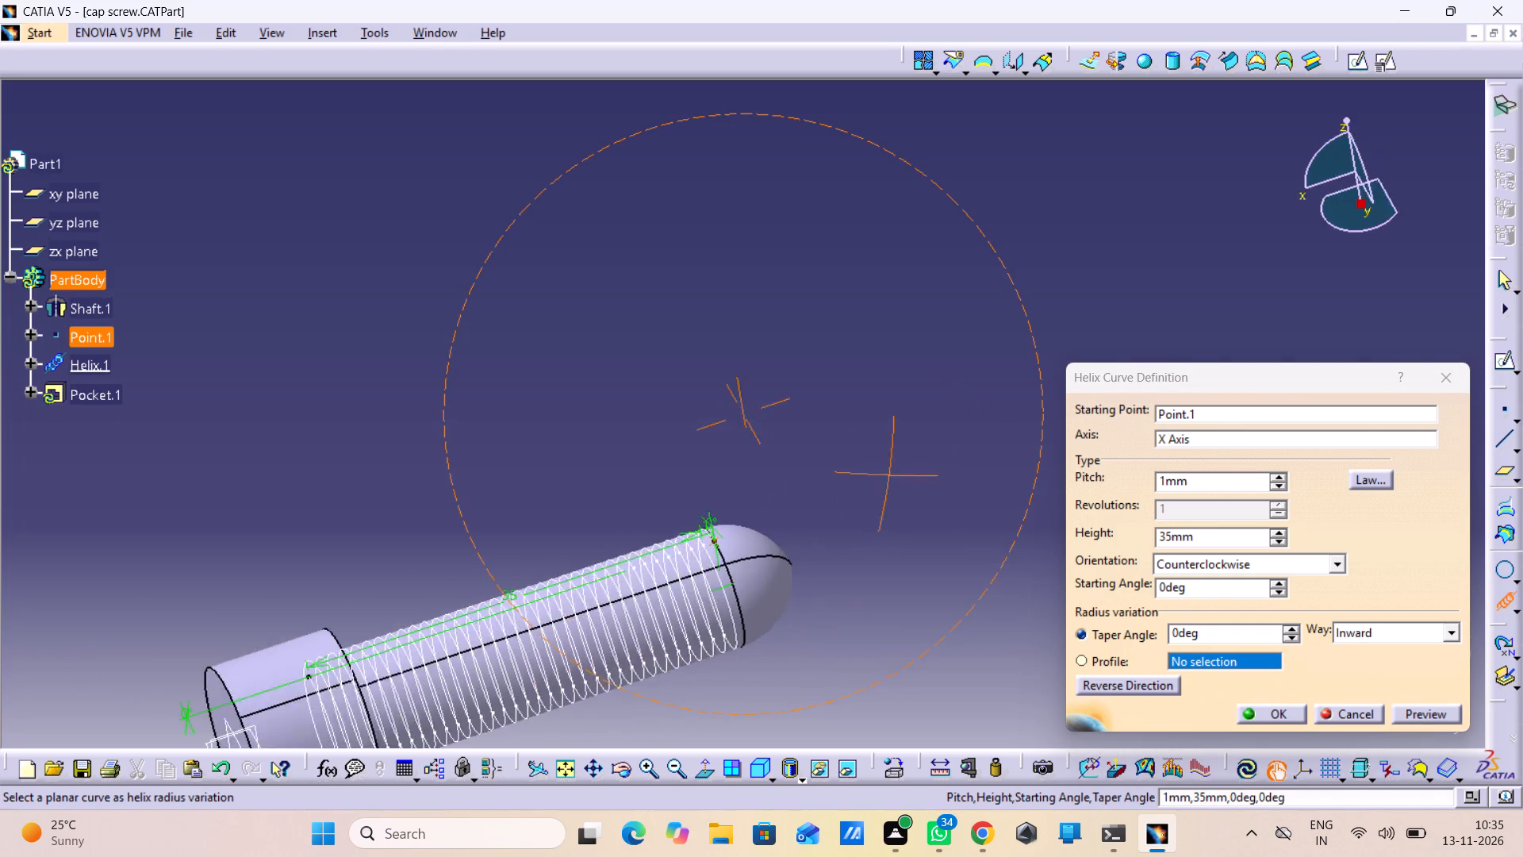
pyautogui.moveTo(865, 486); pyautogui.dragTo(731, 534, button='right')
pyautogui.moveTo(865, 486); pyautogui.dragTo(731, 534, button='middle')
pyautogui.moveTo(480, 438); pyautogui.dragTo(916, 420, button='middle')
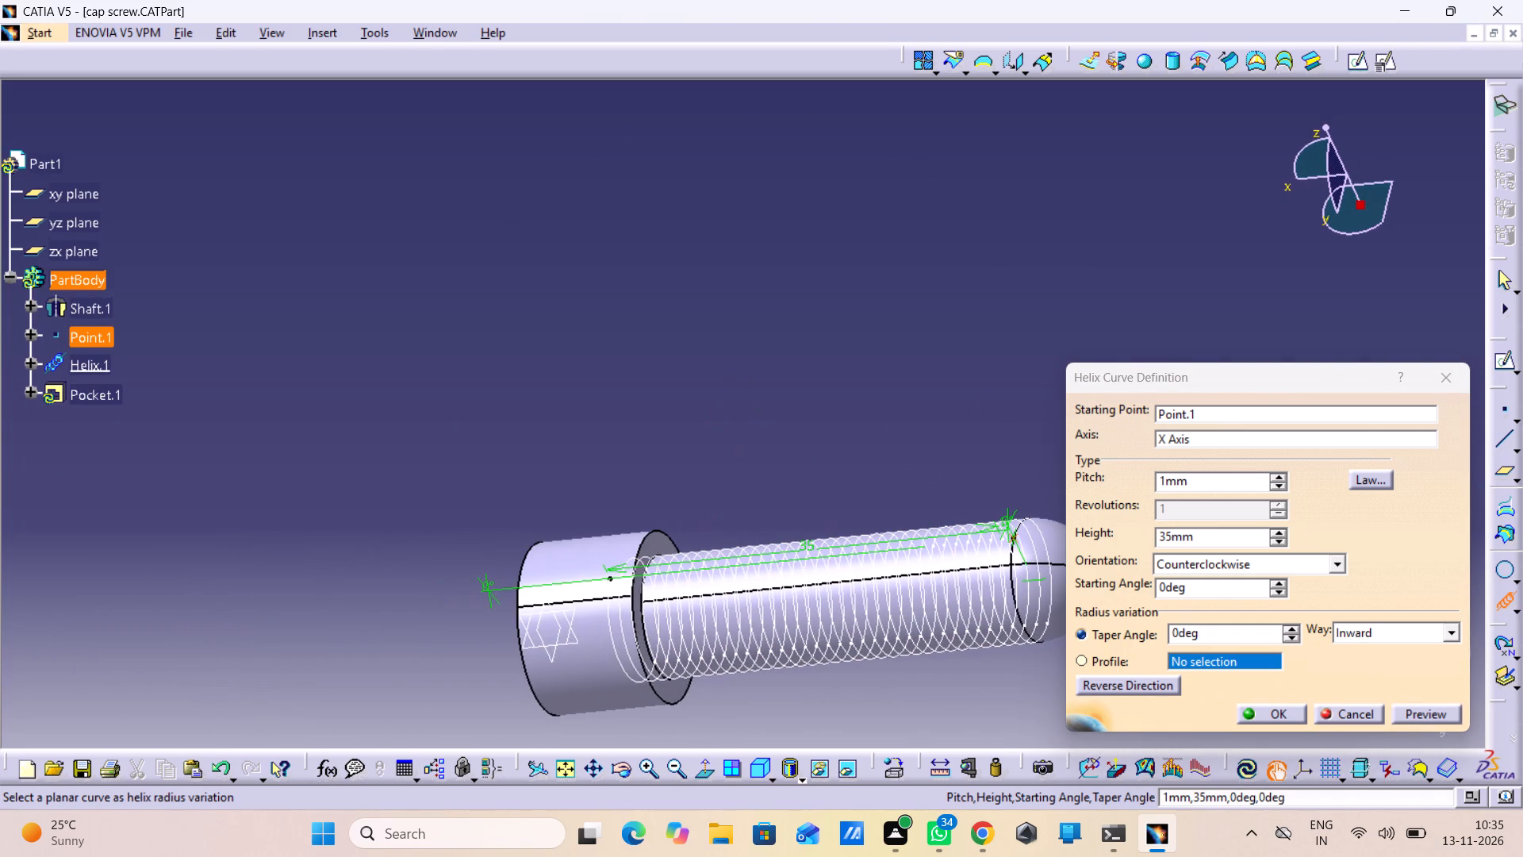
pyautogui.moveTo(750, 487); pyautogui.dragTo(727, 390, button='middle')
pyautogui.rightClick(750, 487)
pyautogui.moveTo(714, 396); pyautogui.dragTo(772, 116, button='middle')
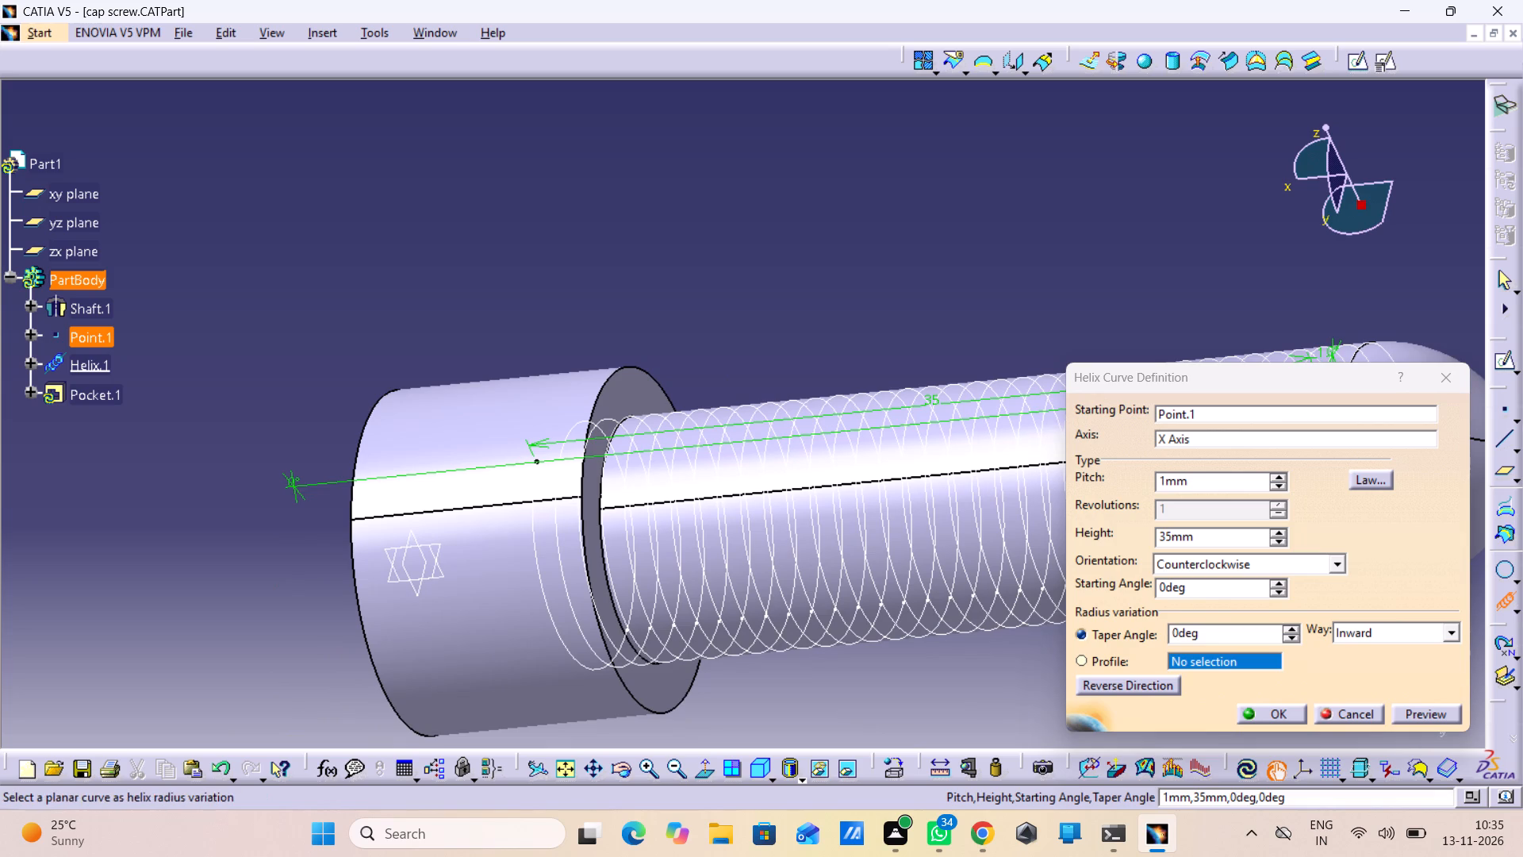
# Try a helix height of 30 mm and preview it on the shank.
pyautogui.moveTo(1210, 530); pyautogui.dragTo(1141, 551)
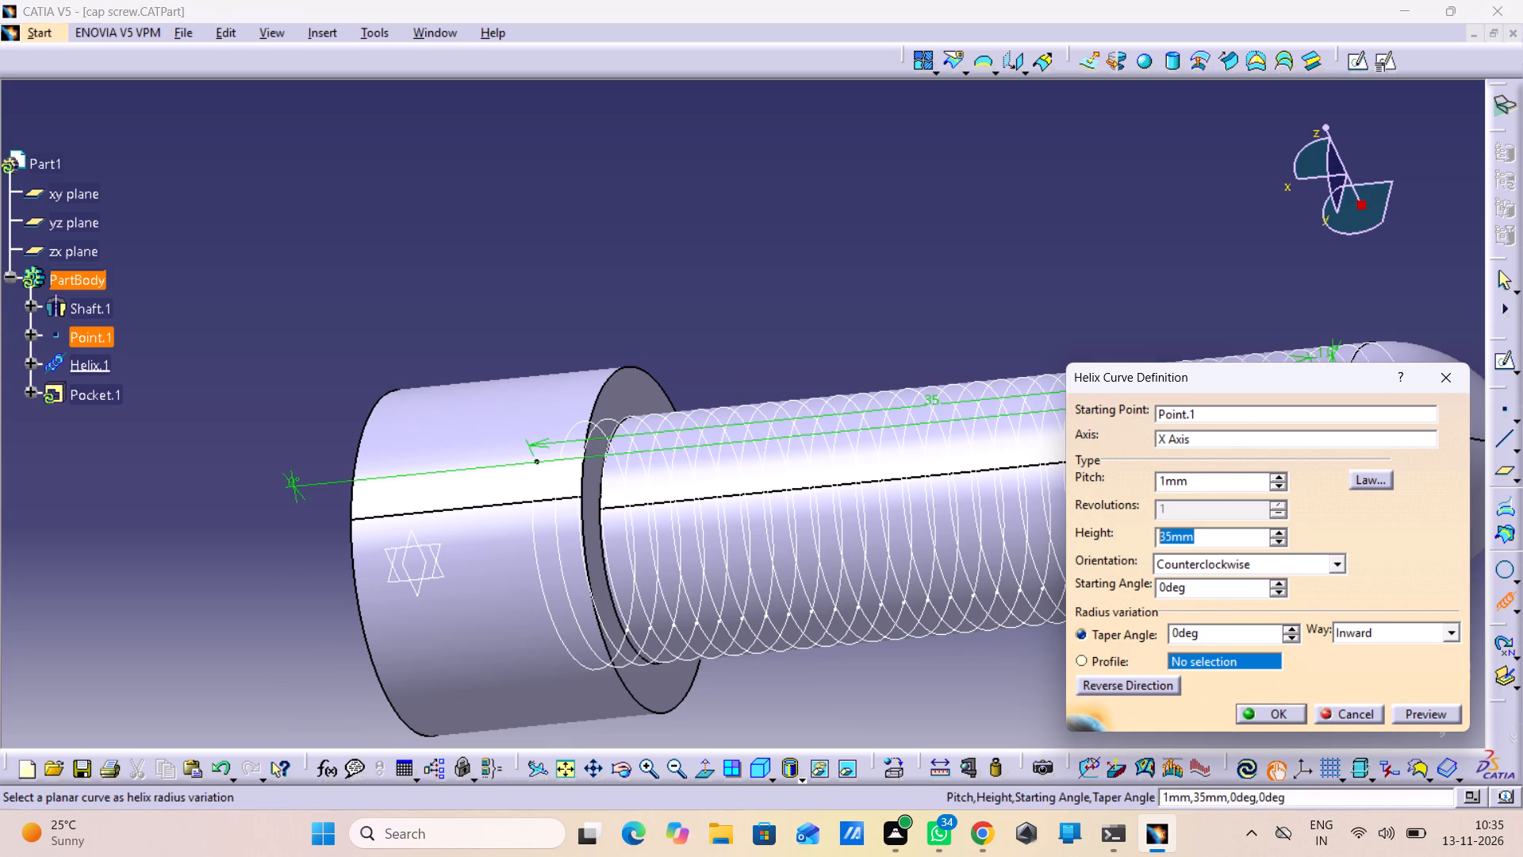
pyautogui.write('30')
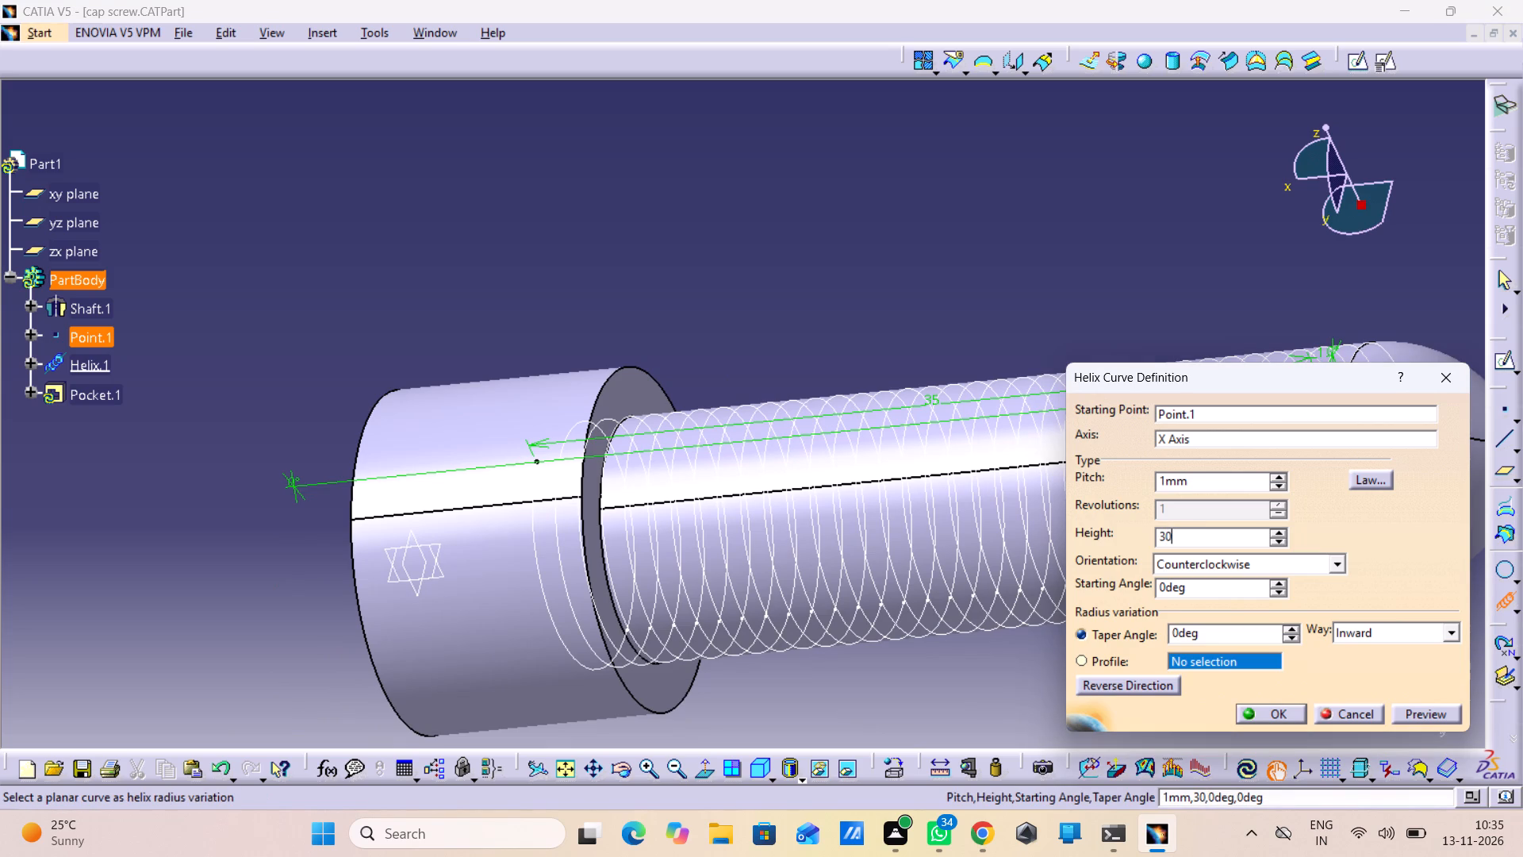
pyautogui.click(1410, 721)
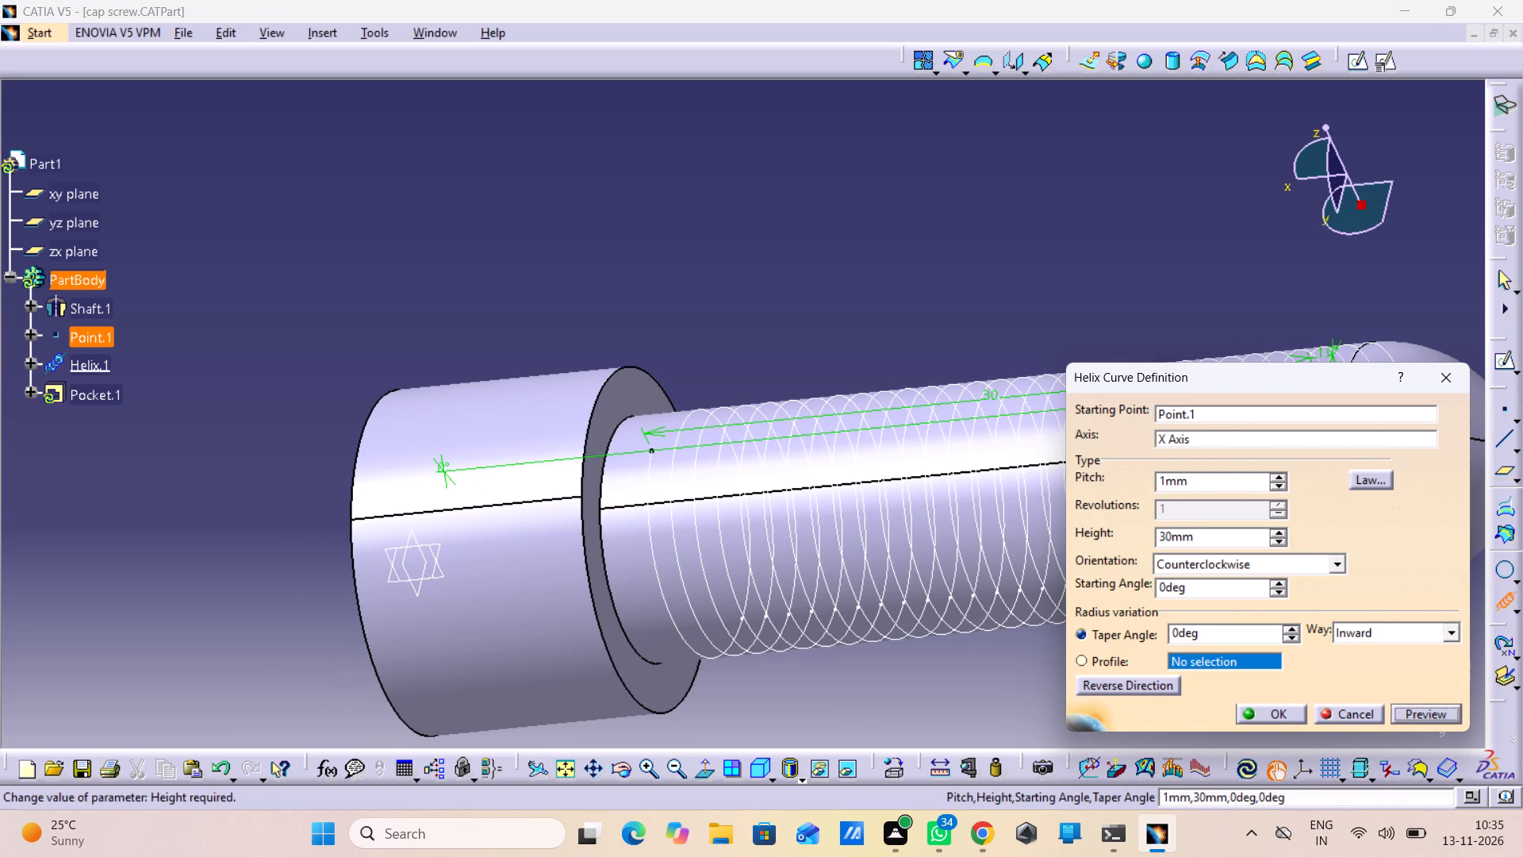
# Set the helix height to 32 mm and preview it along the shank.
pyautogui.moveTo(1219, 542); pyautogui.dragTo(1145, 538)
pyautogui.write('32')
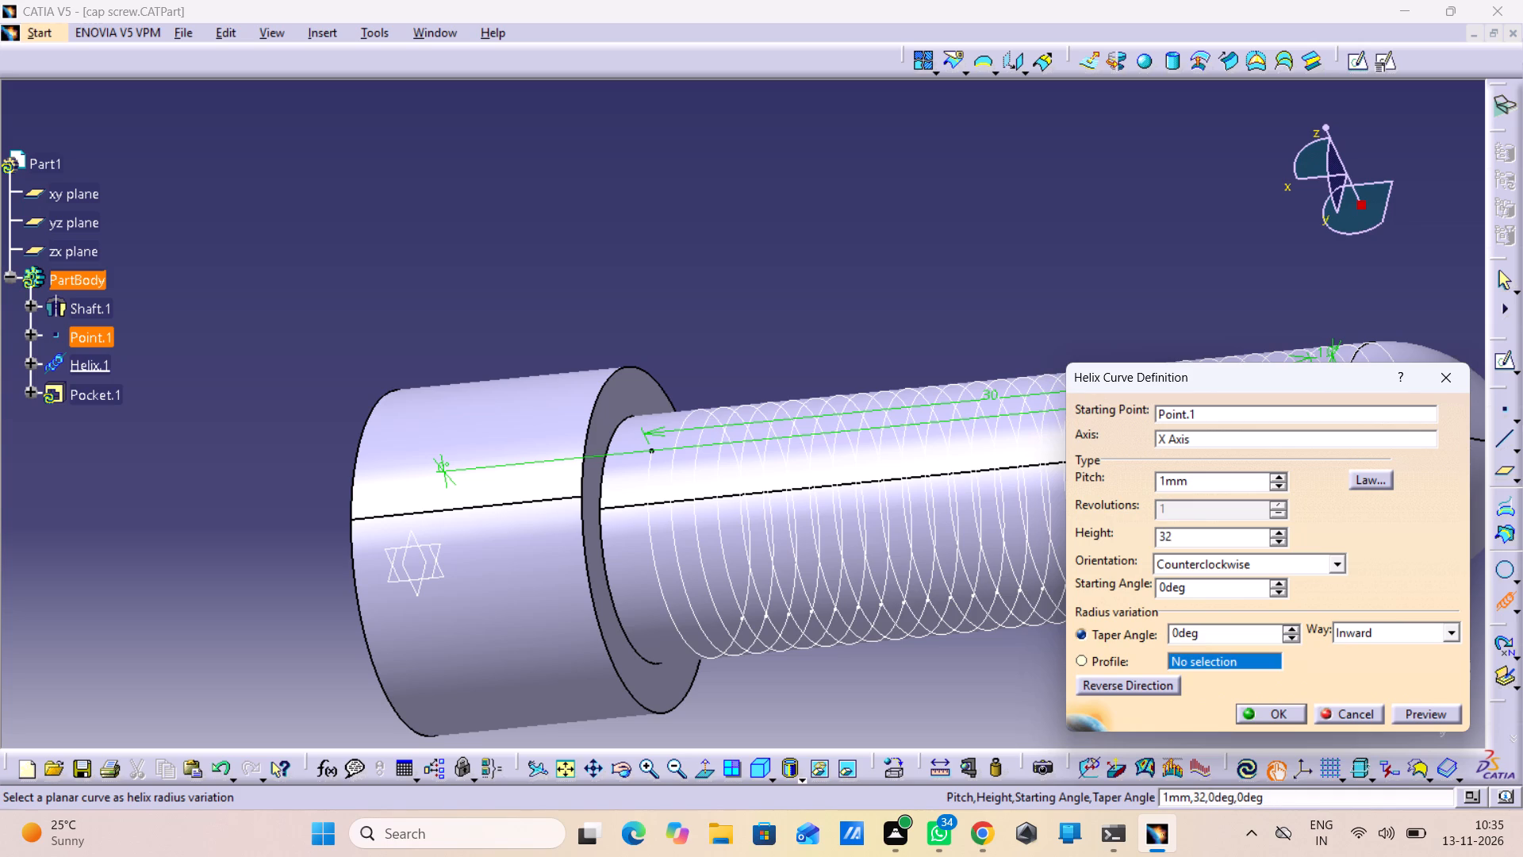
pyautogui.click(1416, 718)
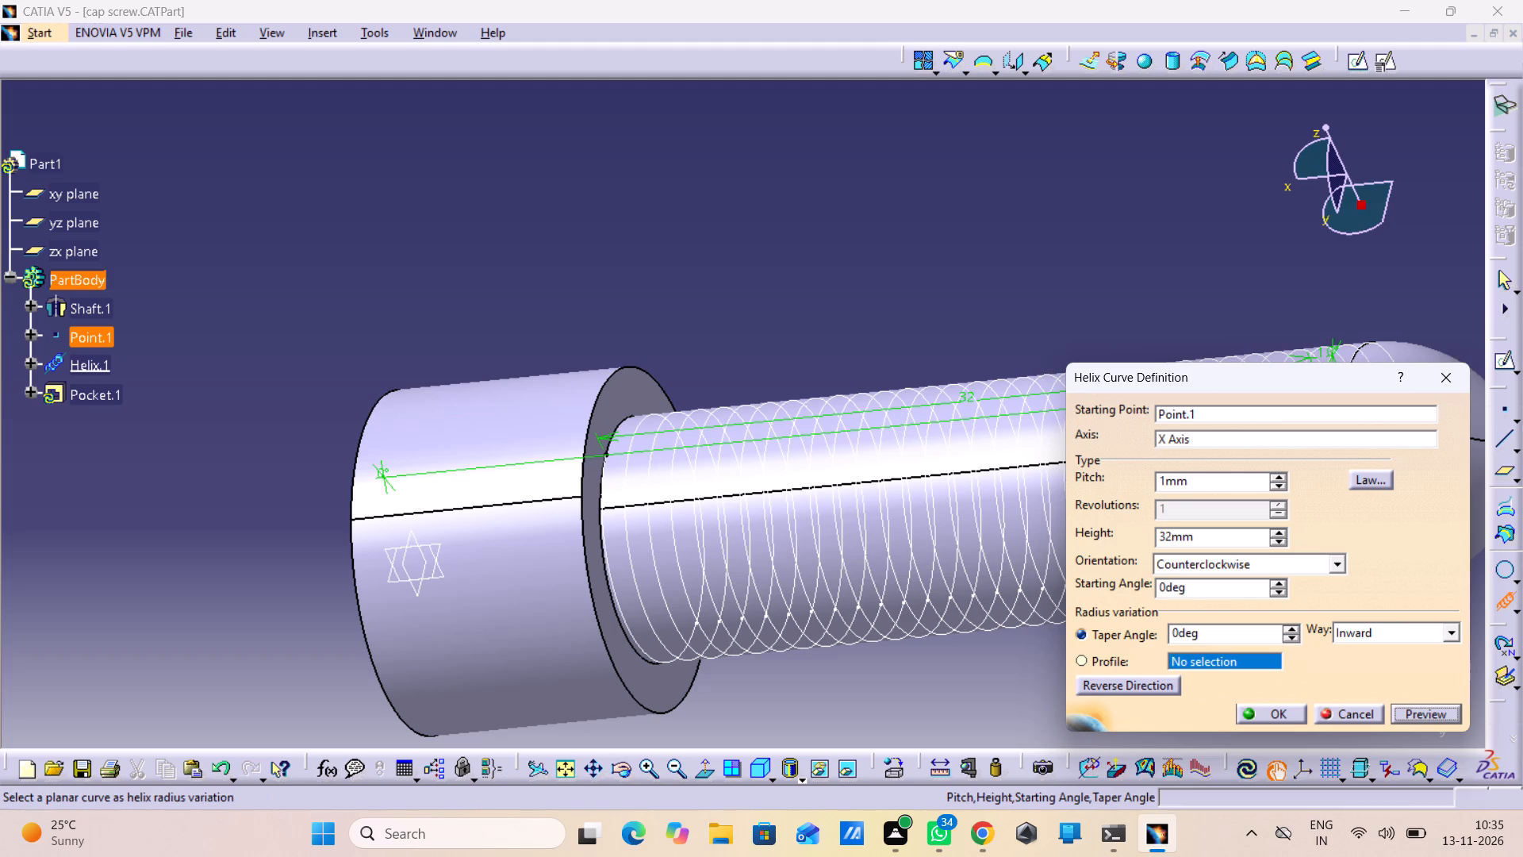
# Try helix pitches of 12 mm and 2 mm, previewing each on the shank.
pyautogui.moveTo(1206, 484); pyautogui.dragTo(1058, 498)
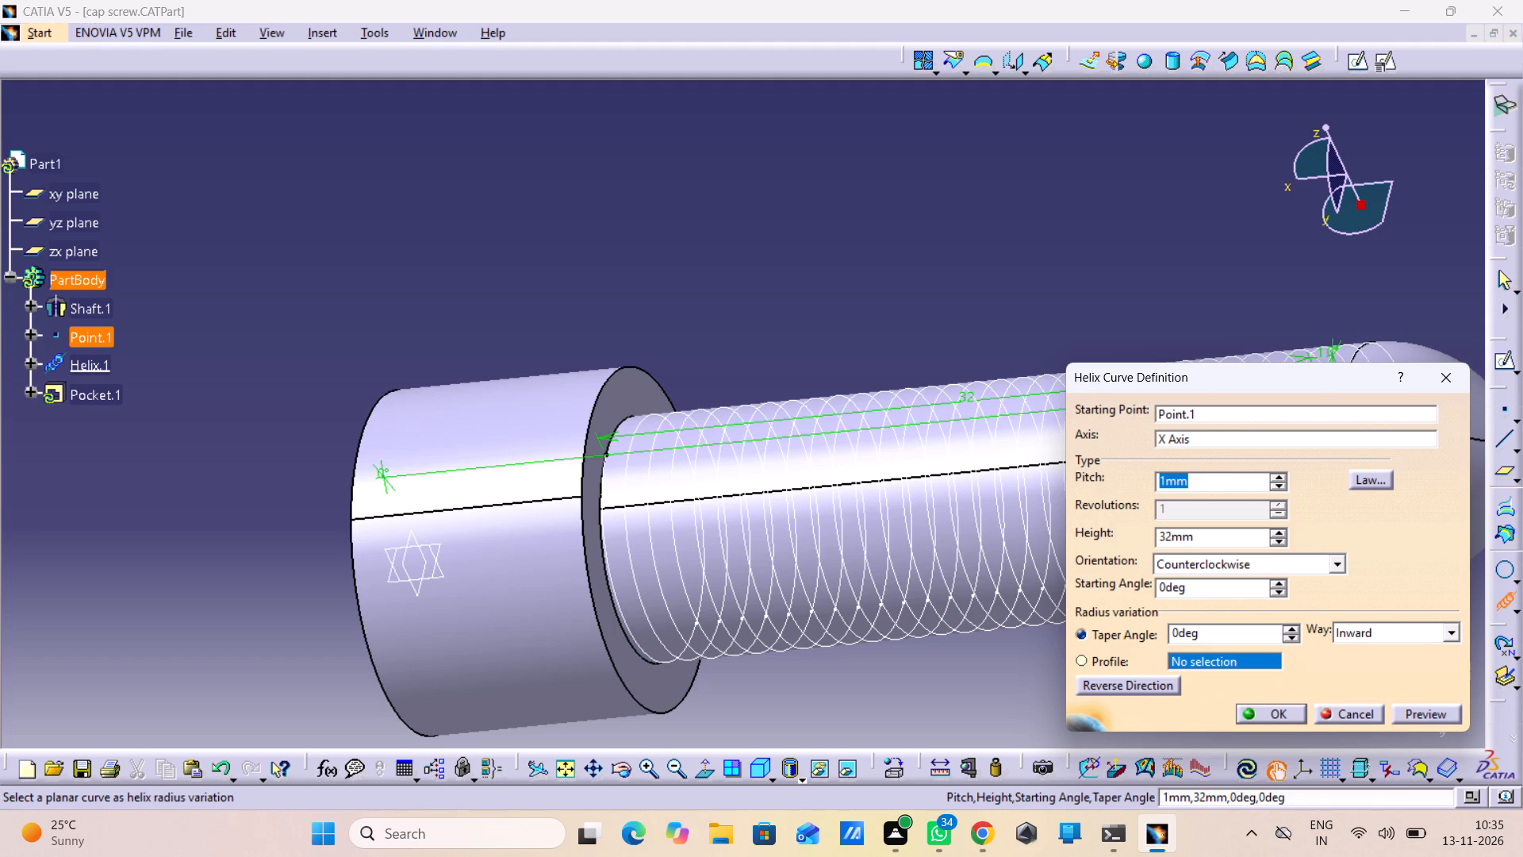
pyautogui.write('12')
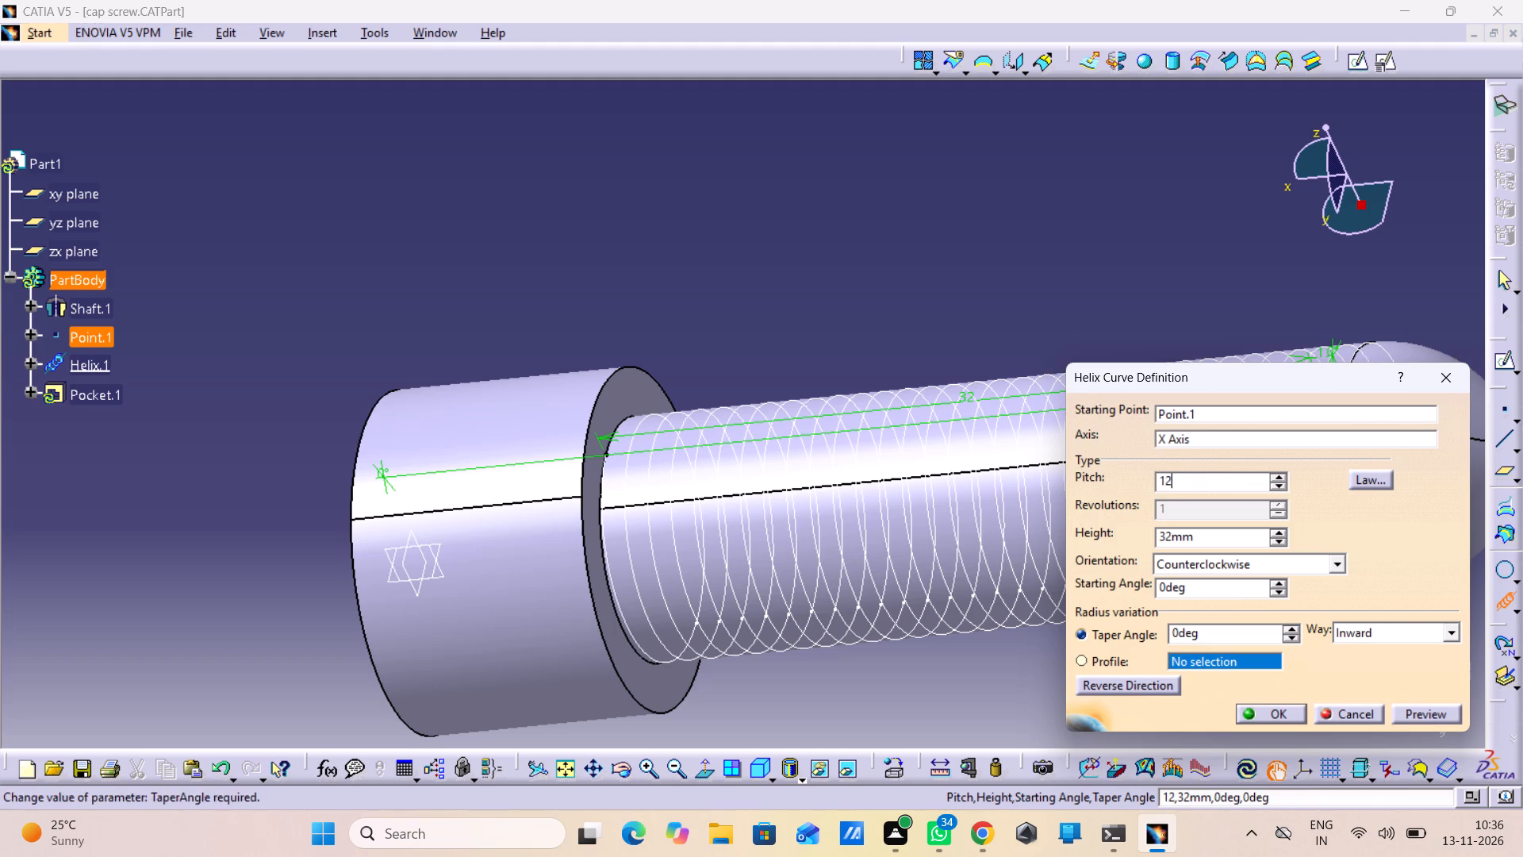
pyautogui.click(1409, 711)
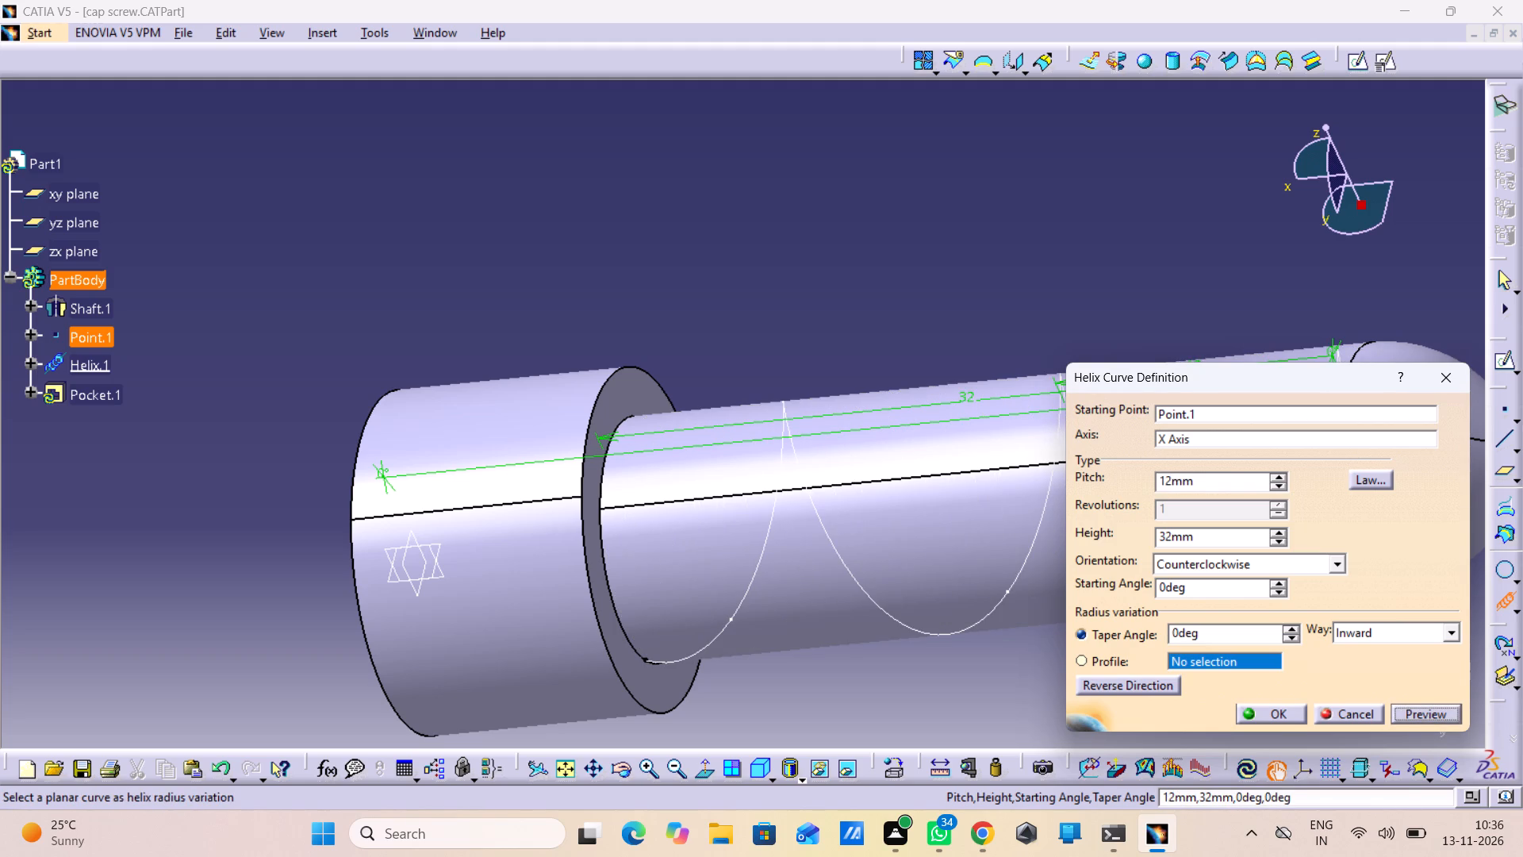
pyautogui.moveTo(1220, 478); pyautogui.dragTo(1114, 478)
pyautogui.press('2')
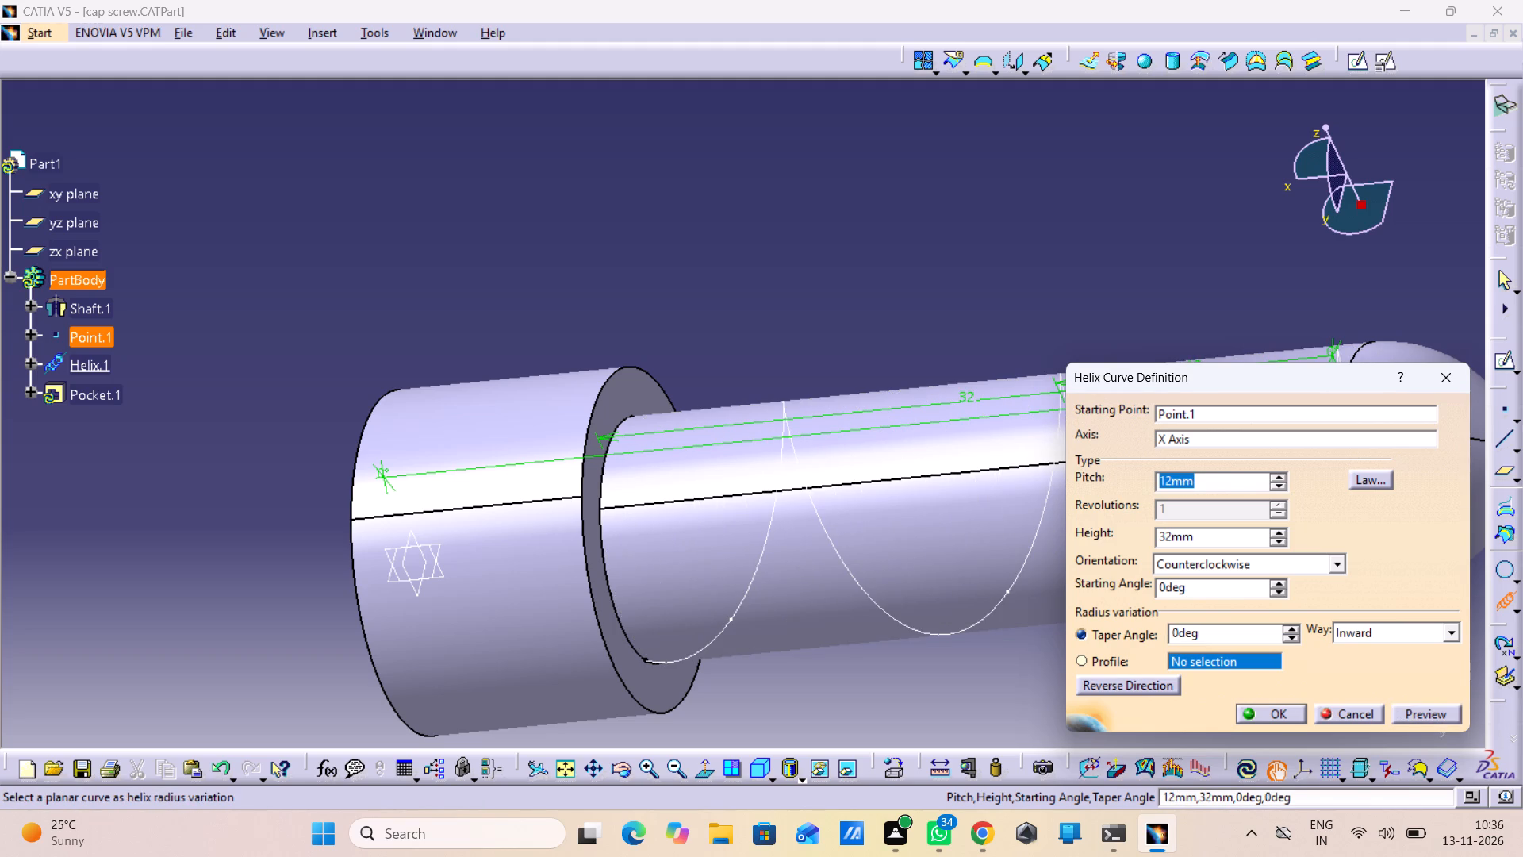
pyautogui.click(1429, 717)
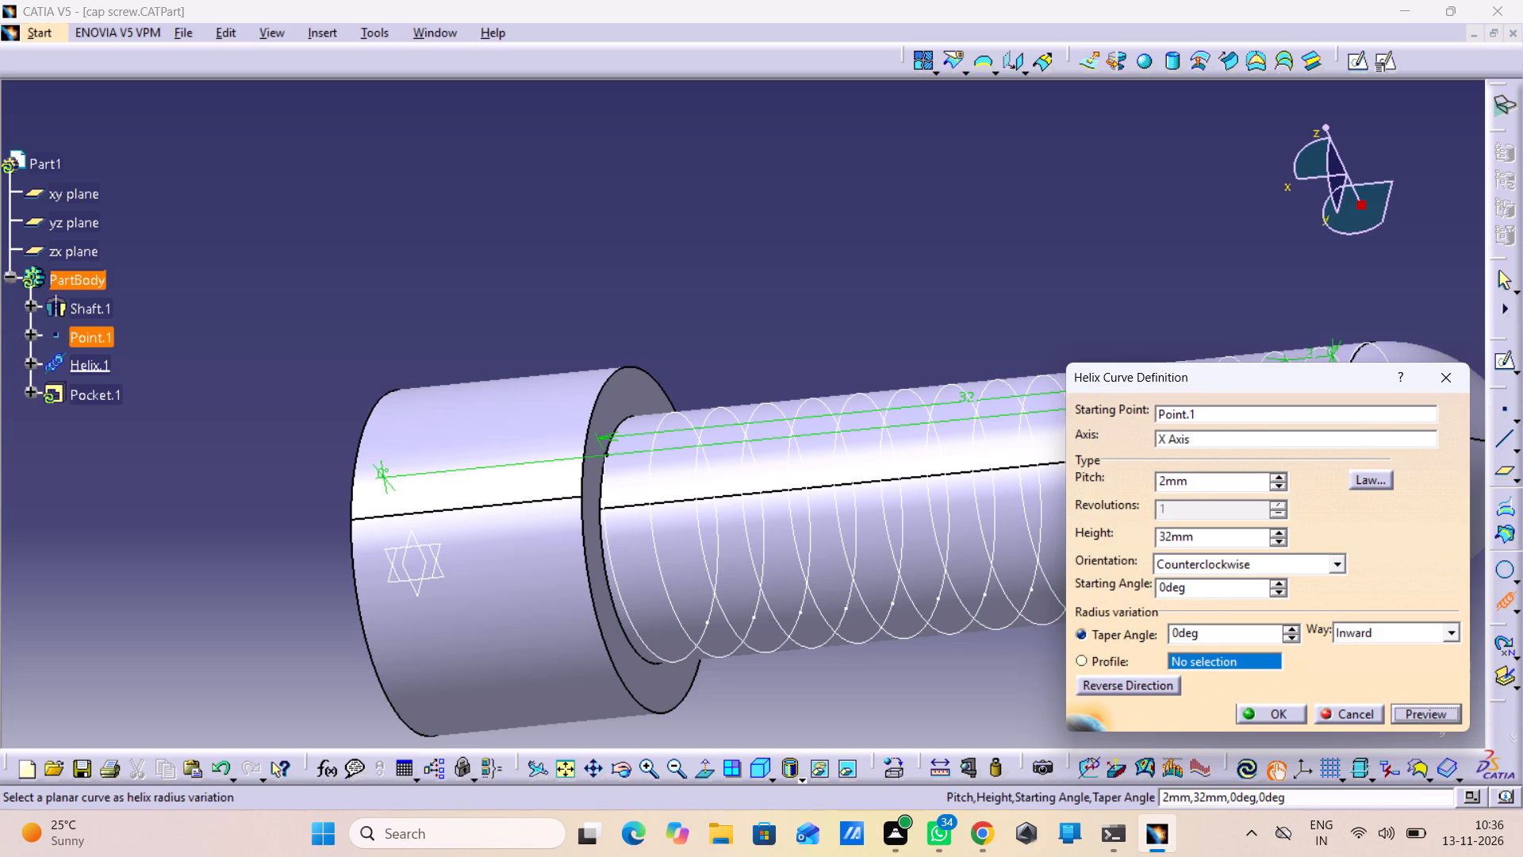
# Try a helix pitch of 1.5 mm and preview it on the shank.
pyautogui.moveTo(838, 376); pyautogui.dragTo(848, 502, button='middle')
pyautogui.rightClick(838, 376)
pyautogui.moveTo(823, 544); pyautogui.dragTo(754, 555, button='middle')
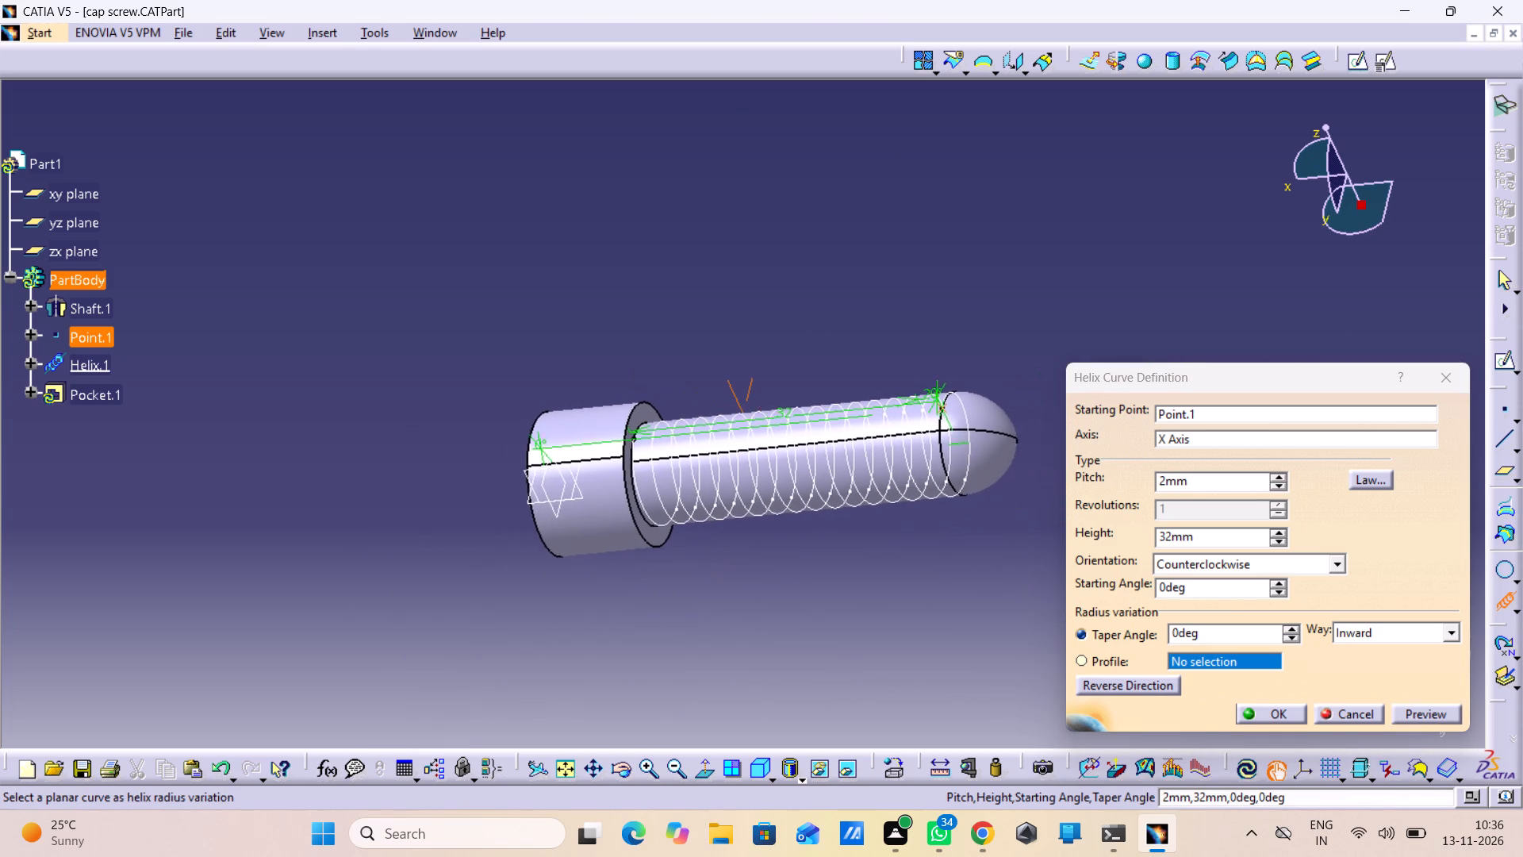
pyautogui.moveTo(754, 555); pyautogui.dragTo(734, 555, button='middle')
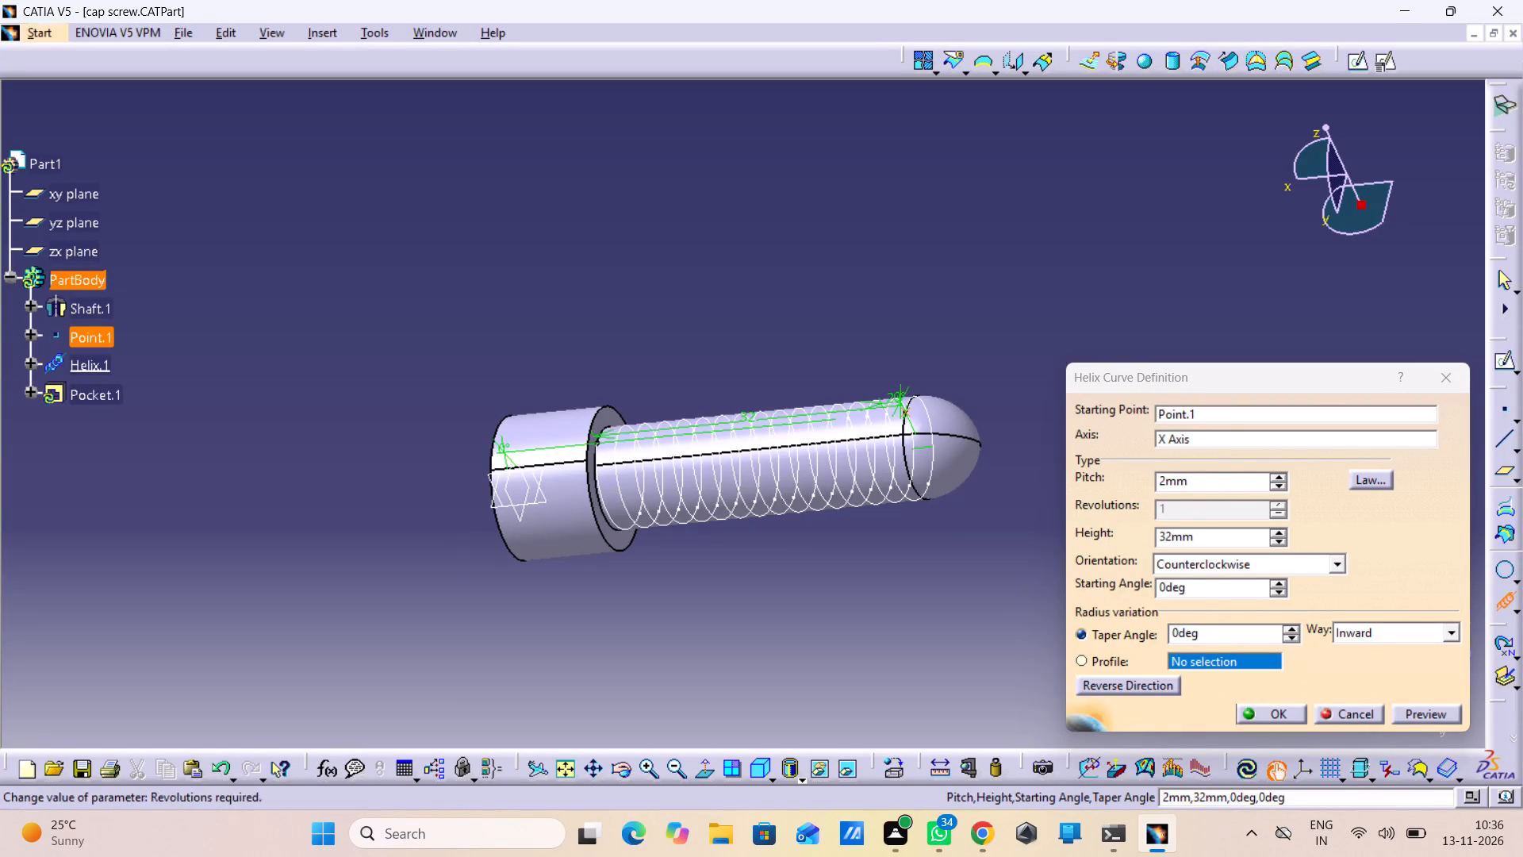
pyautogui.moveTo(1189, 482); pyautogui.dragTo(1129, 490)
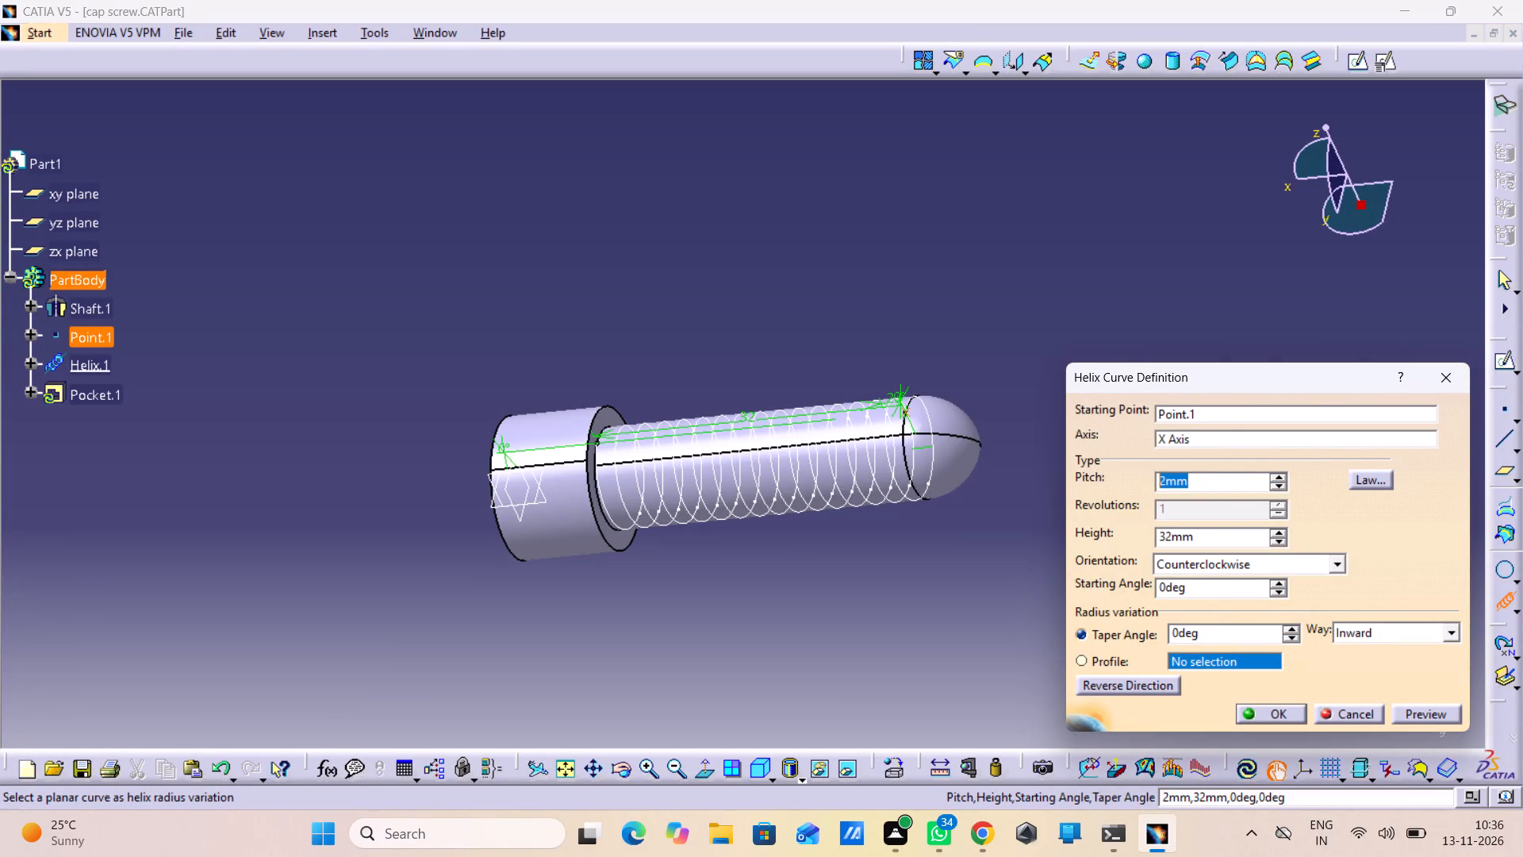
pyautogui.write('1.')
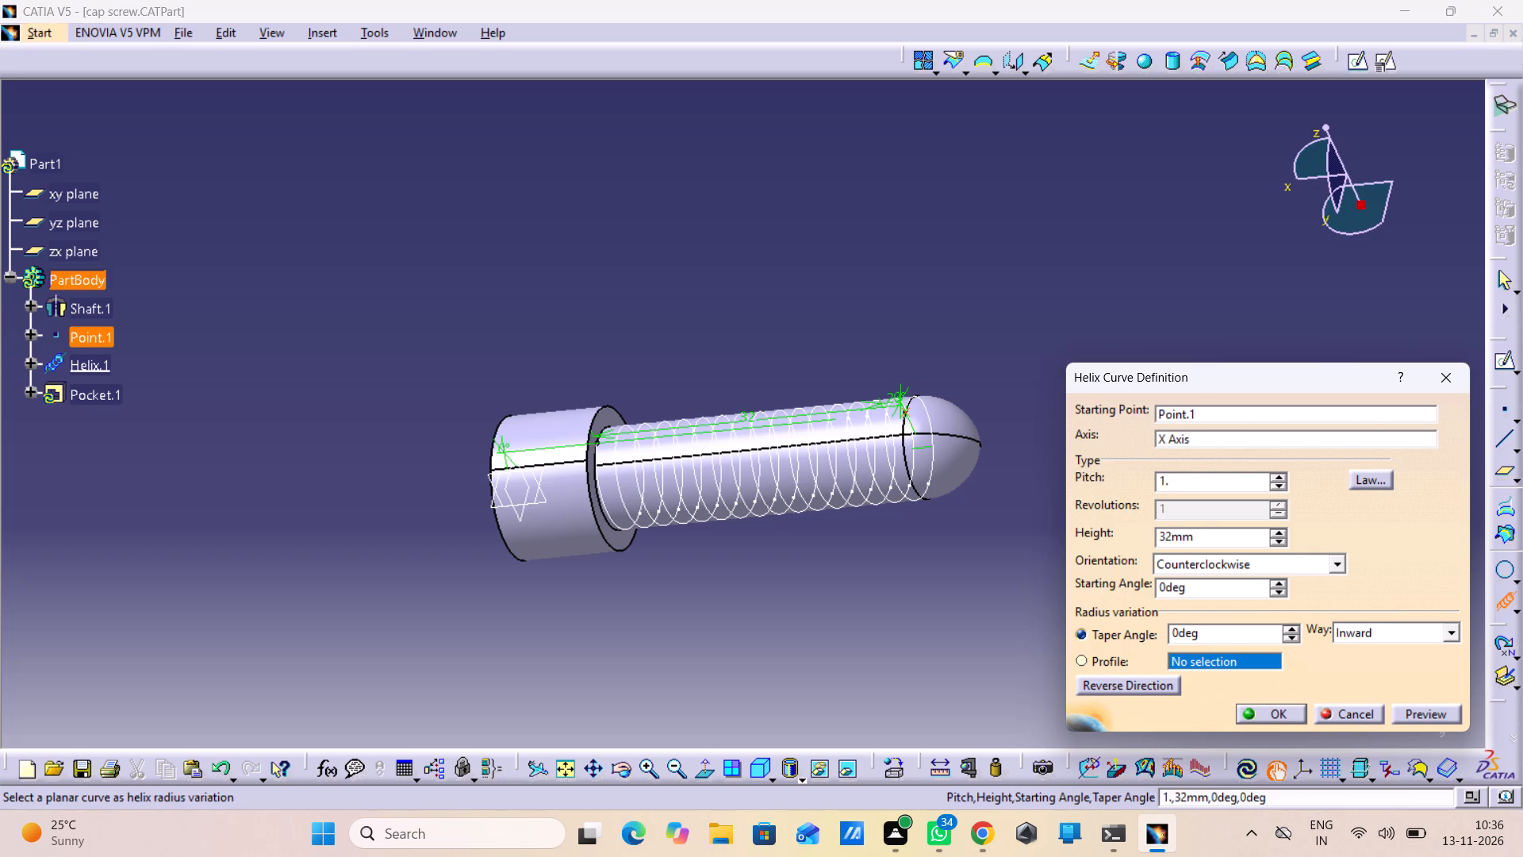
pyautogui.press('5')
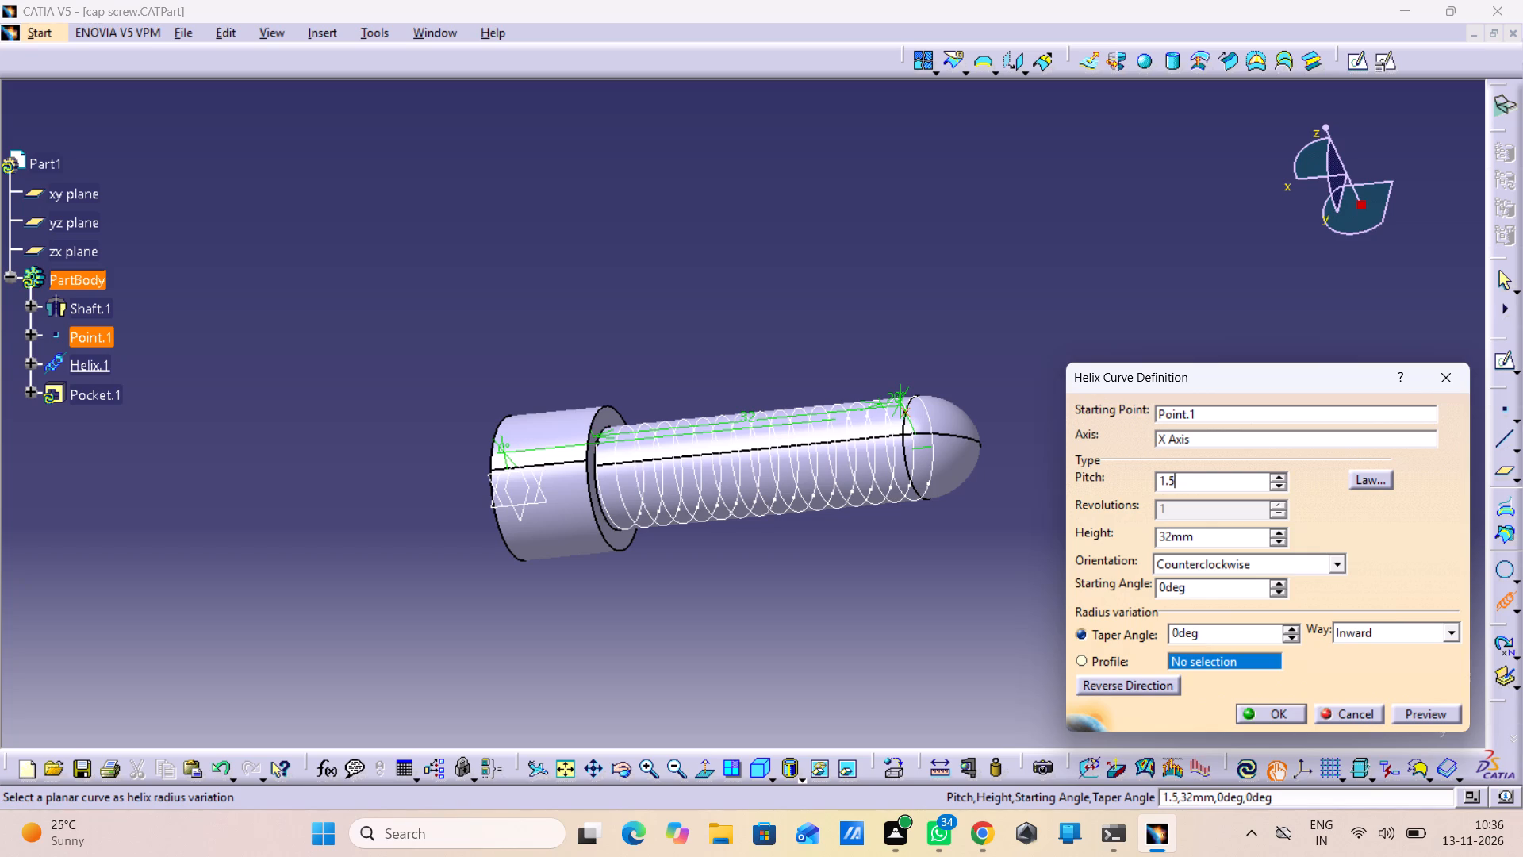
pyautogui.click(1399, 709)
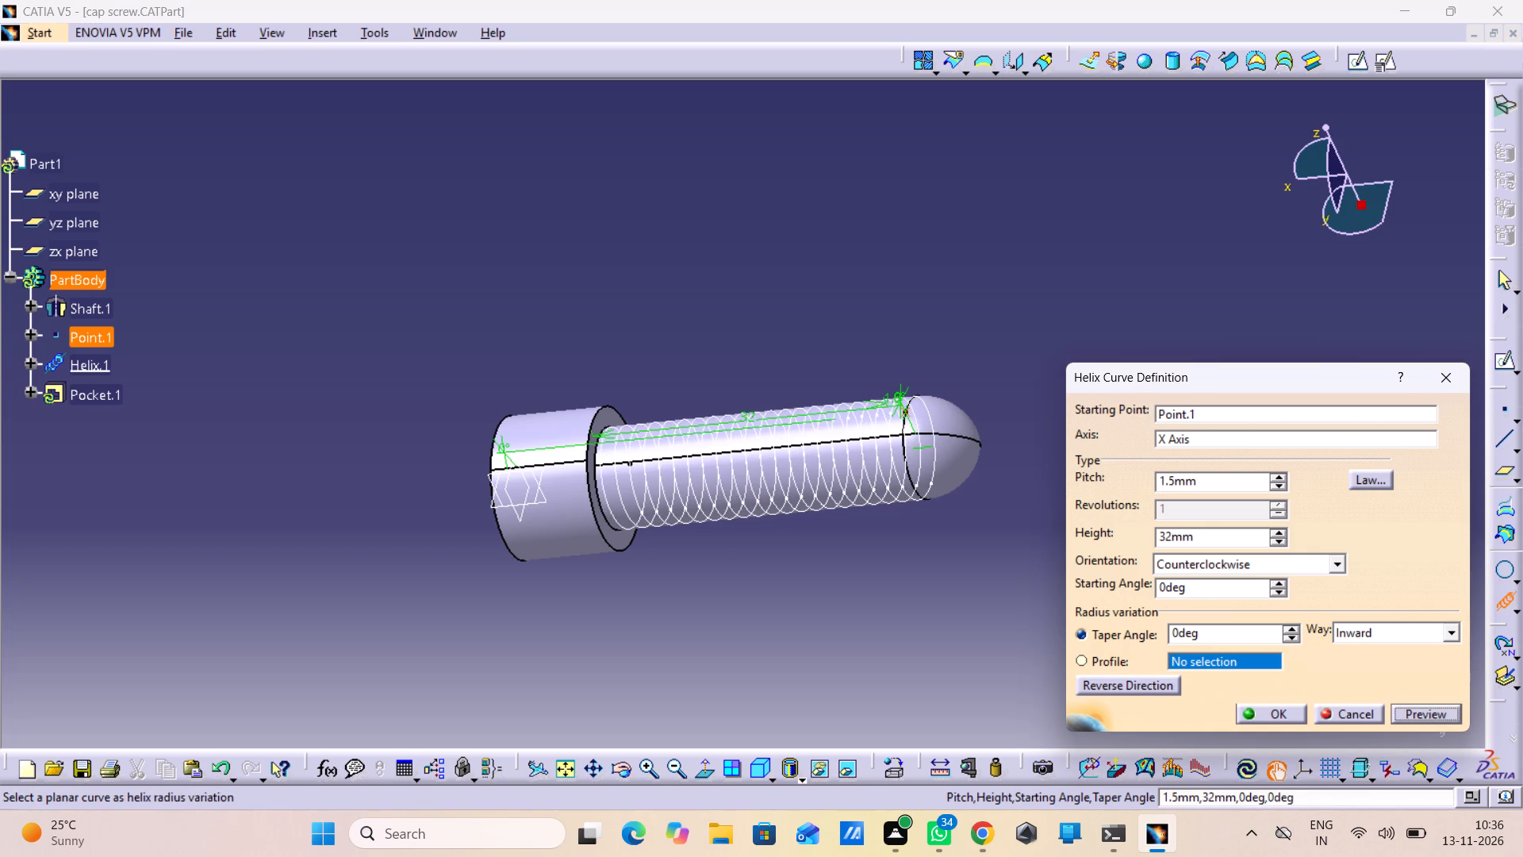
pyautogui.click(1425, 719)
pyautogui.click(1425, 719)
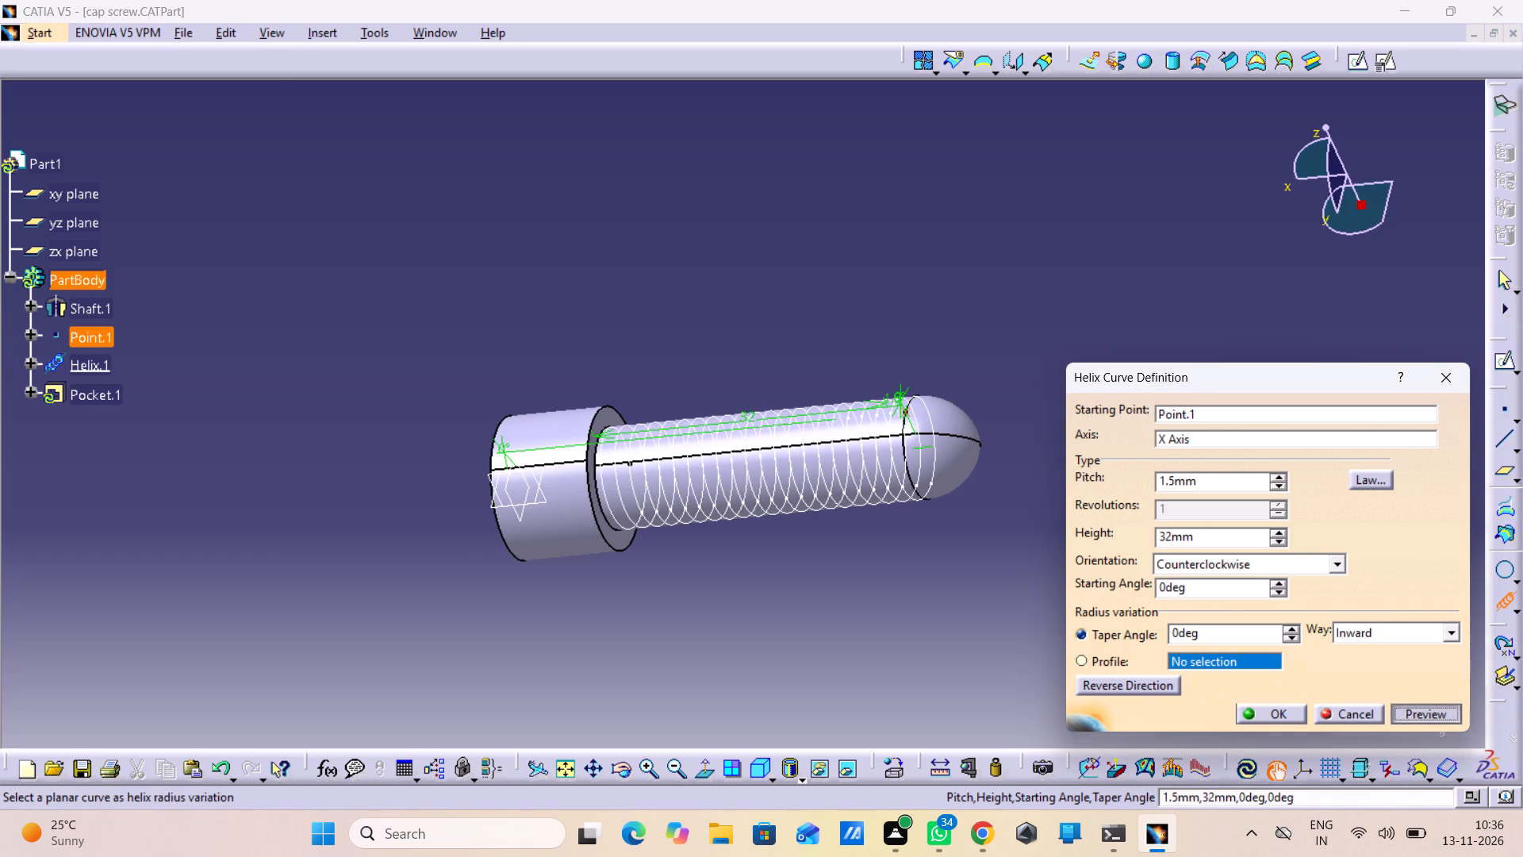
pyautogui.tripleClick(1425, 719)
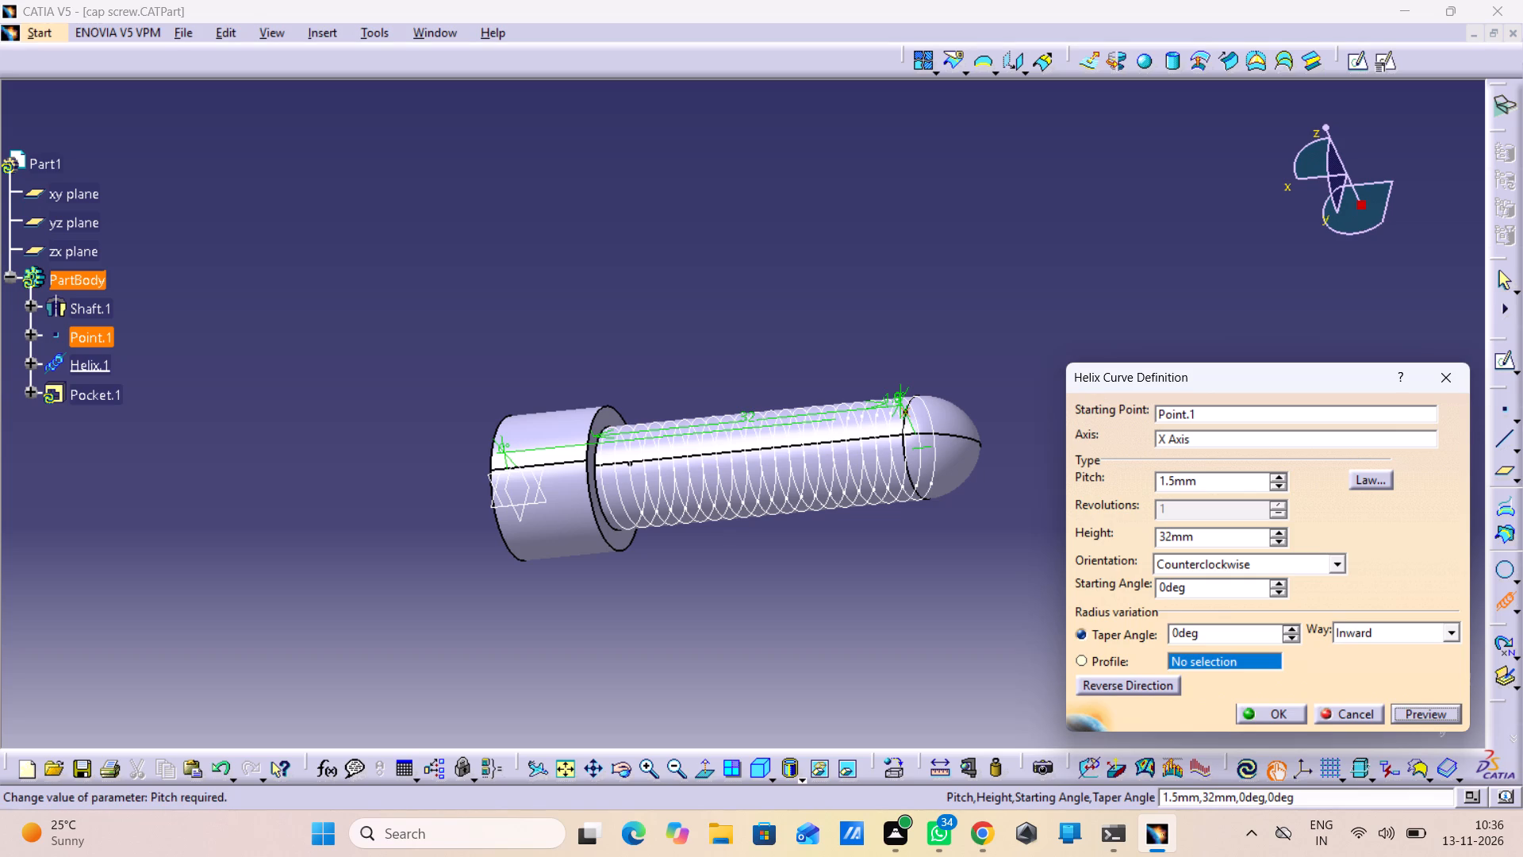
# Examine the helix preview from several angles, especially where its turns meet the underside of the screw head.
pyautogui.moveTo(953, 358); pyautogui.dragTo(735, 667, button='middle')
pyautogui.moveTo(953, 358); pyautogui.dragTo(735, 667, button='right')
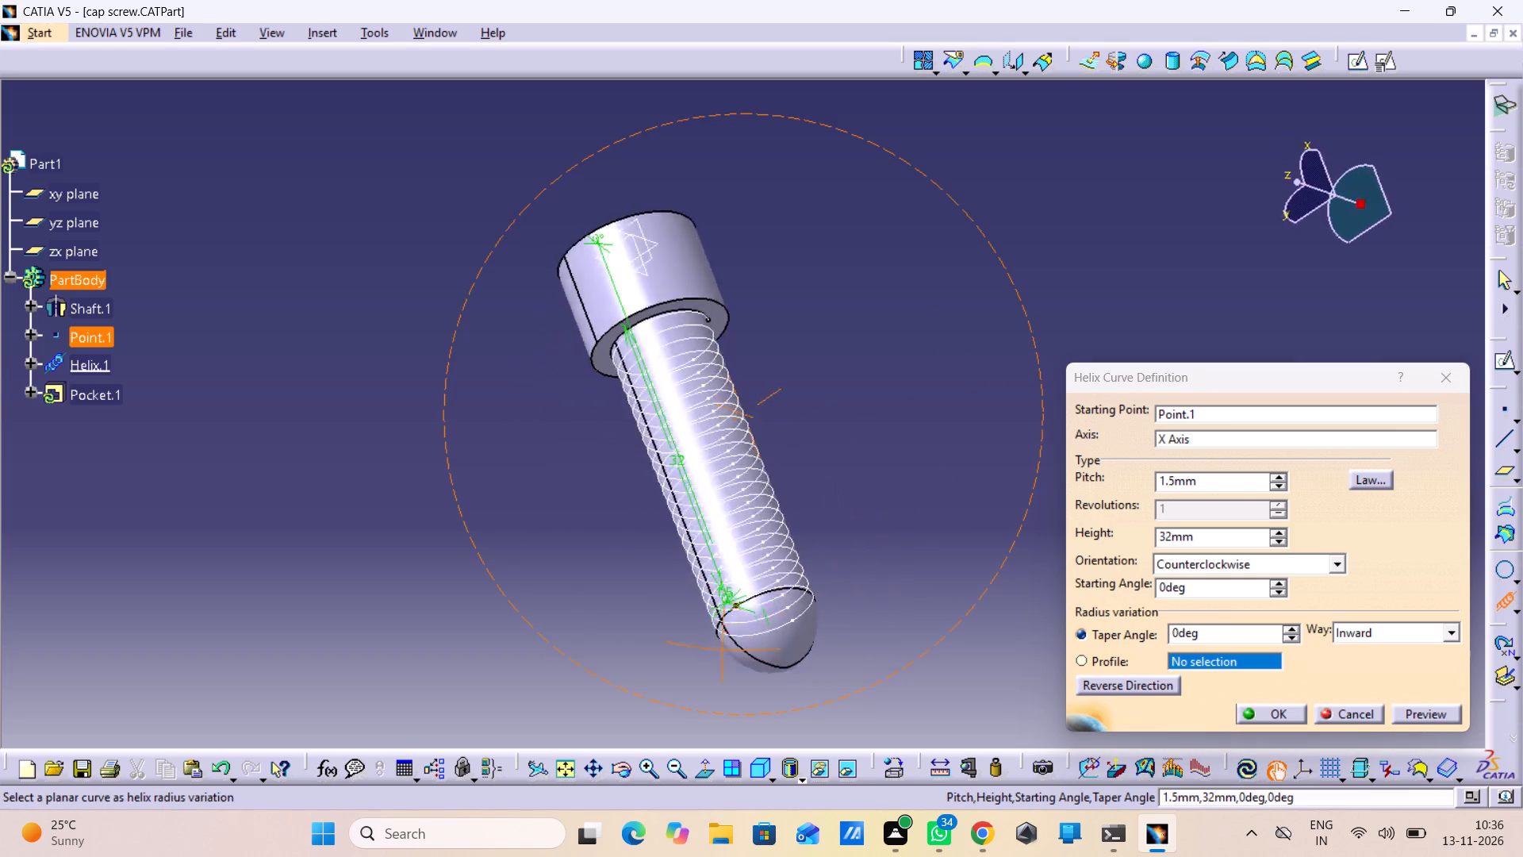
pyautogui.moveTo(735, 667); pyautogui.dragTo(891, 724, button='right')
pyautogui.moveTo(735, 667); pyautogui.dragTo(891, 724, button='middle')
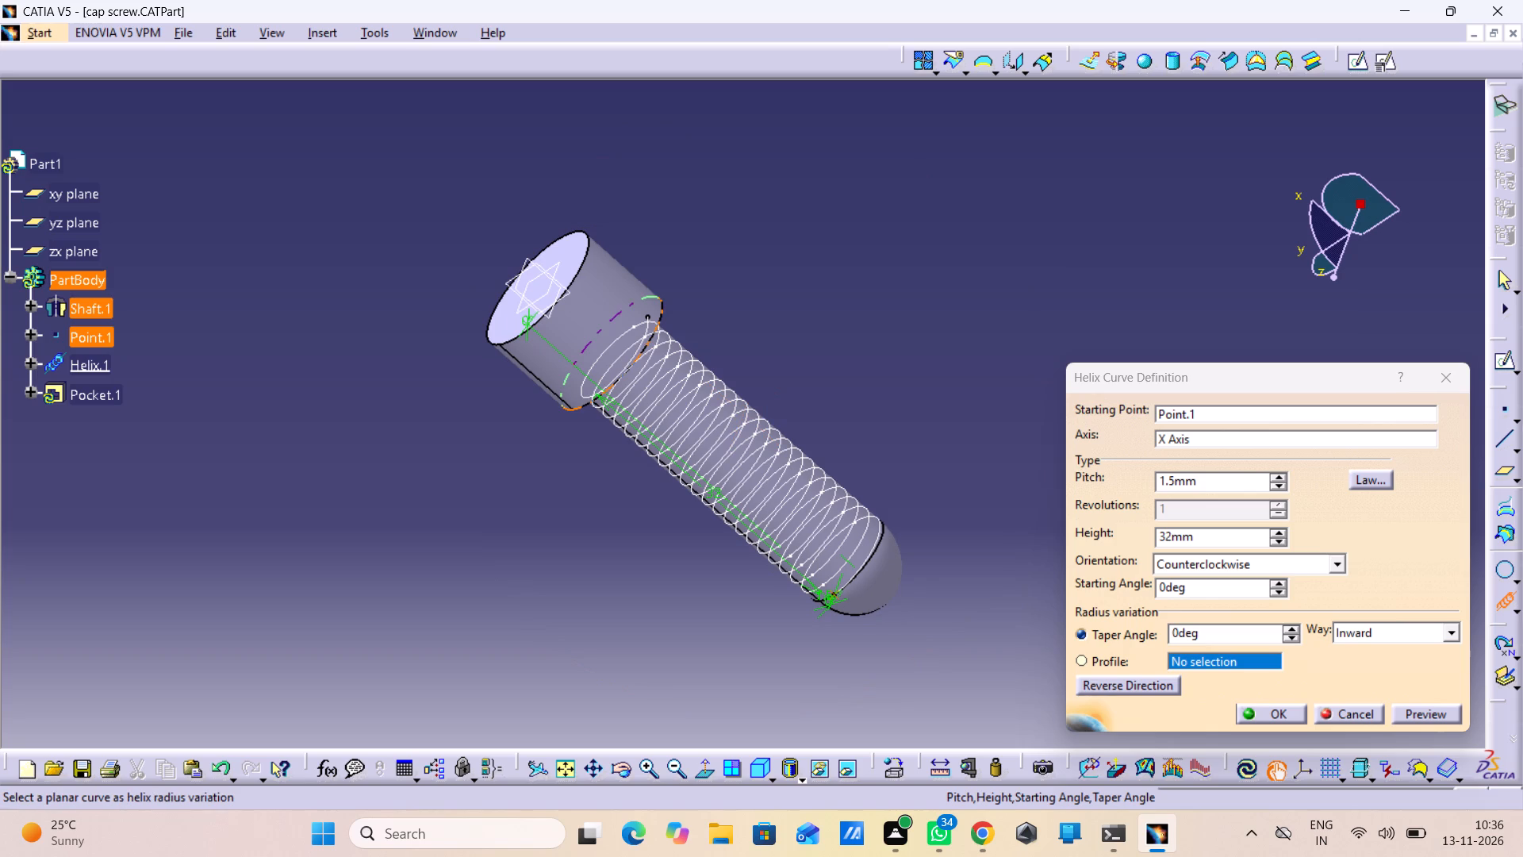
pyautogui.moveTo(597, 465); pyautogui.dragTo(597, 256, button='middle')
pyautogui.rightClick(597, 465)
pyautogui.moveTo(596, 238); pyautogui.dragTo(629, 356, button='middle')
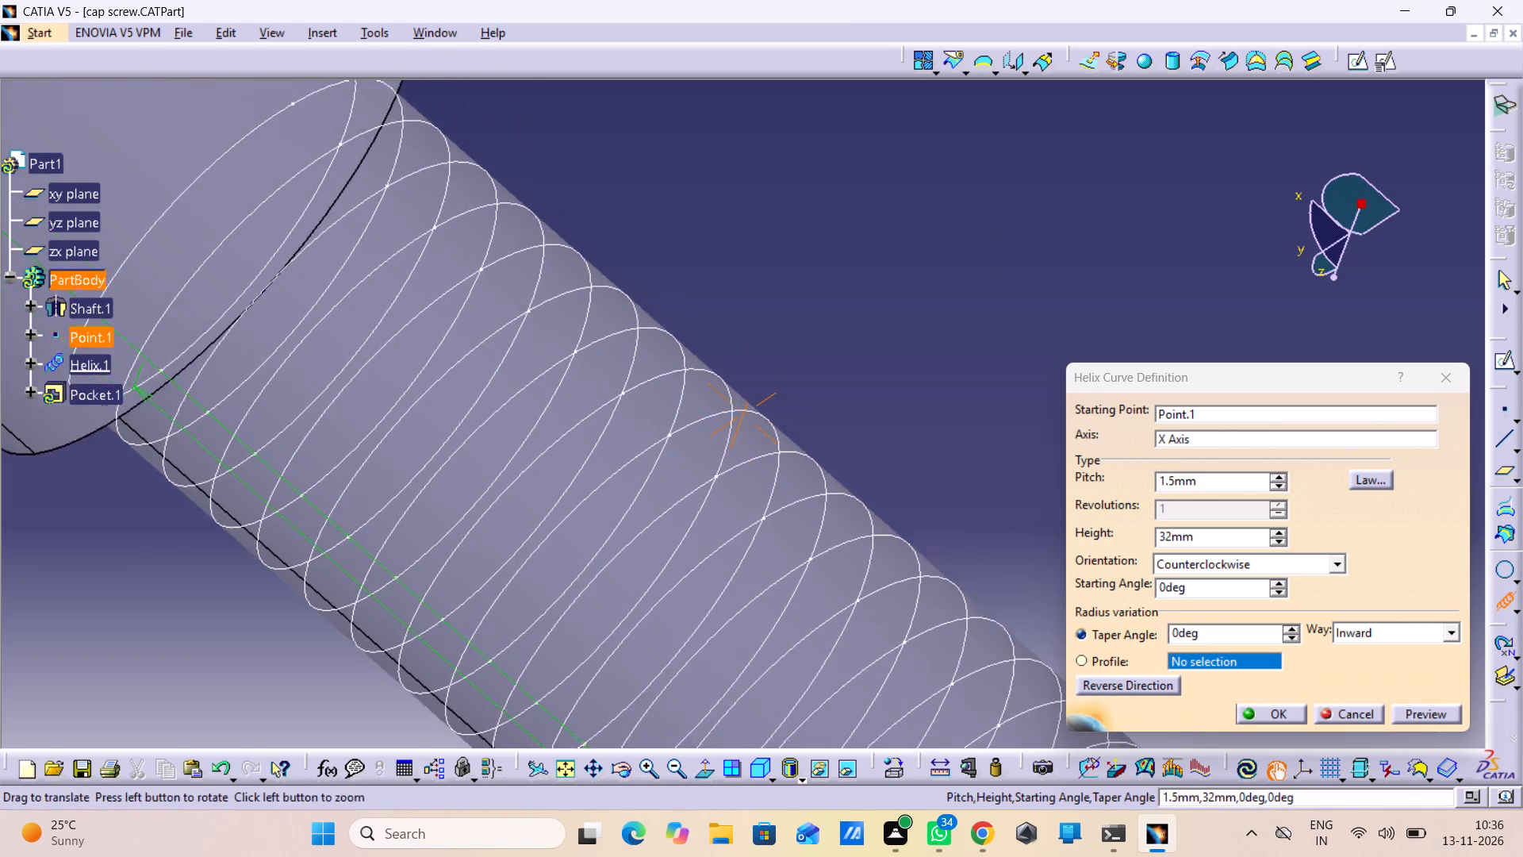
pyautogui.moveTo(629, 356); pyautogui.dragTo(781, 662, button='middle')
pyautogui.moveTo(925, 494); pyautogui.dragTo(781, 406, button='middle')
pyautogui.moveTo(925, 494); pyautogui.dragTo(781, 406, button='right')
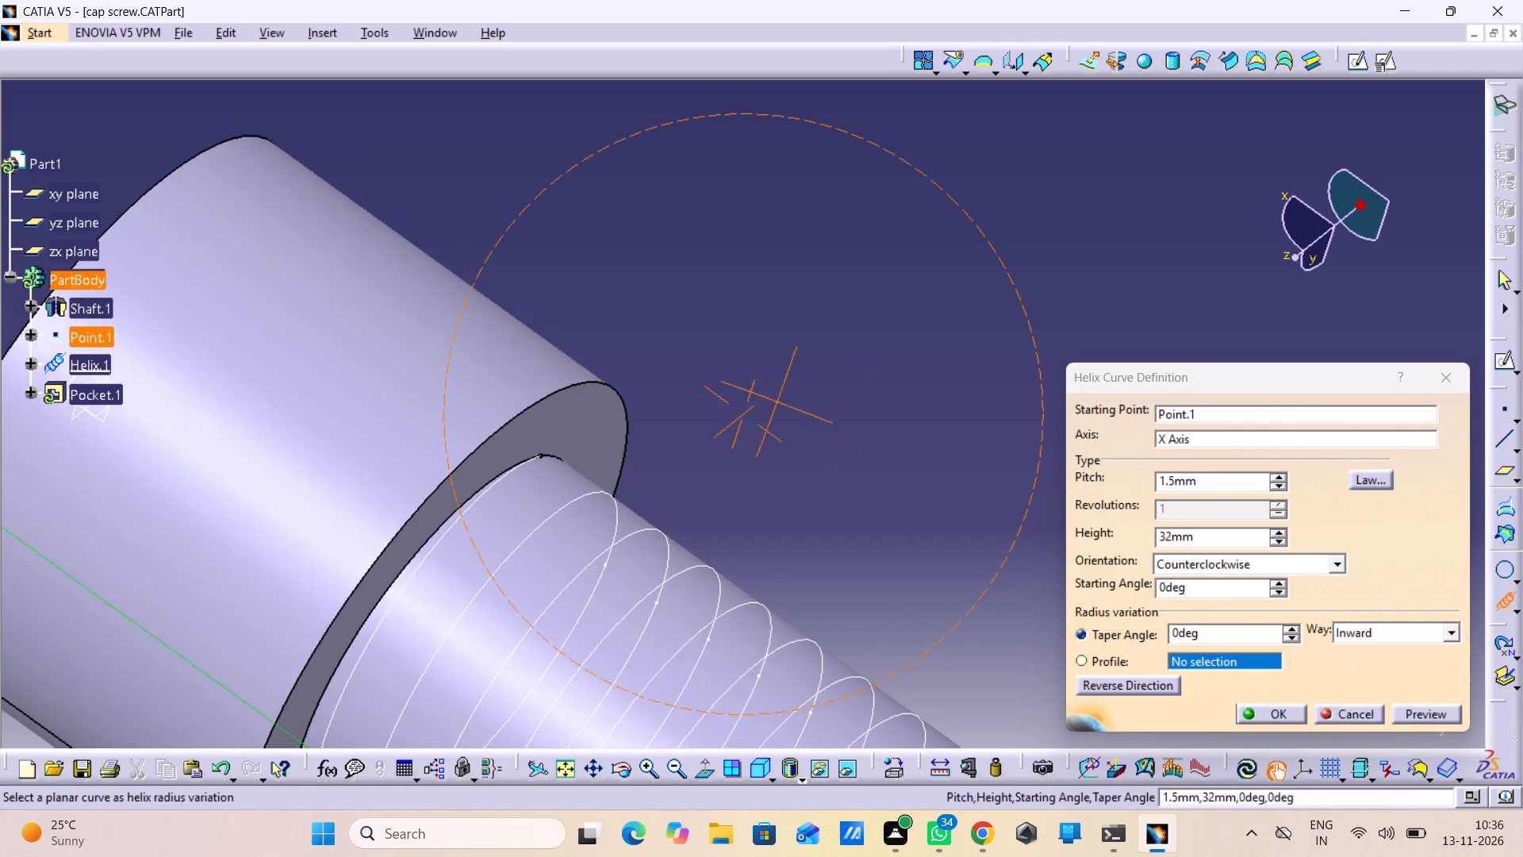
pyautogui.moveTo(781, 406); pyautogui.dragTo(828, 559, button='middle')
pyautogui.moveTo(781, 406); pyautogui.dragTo(828, 559, button='right')
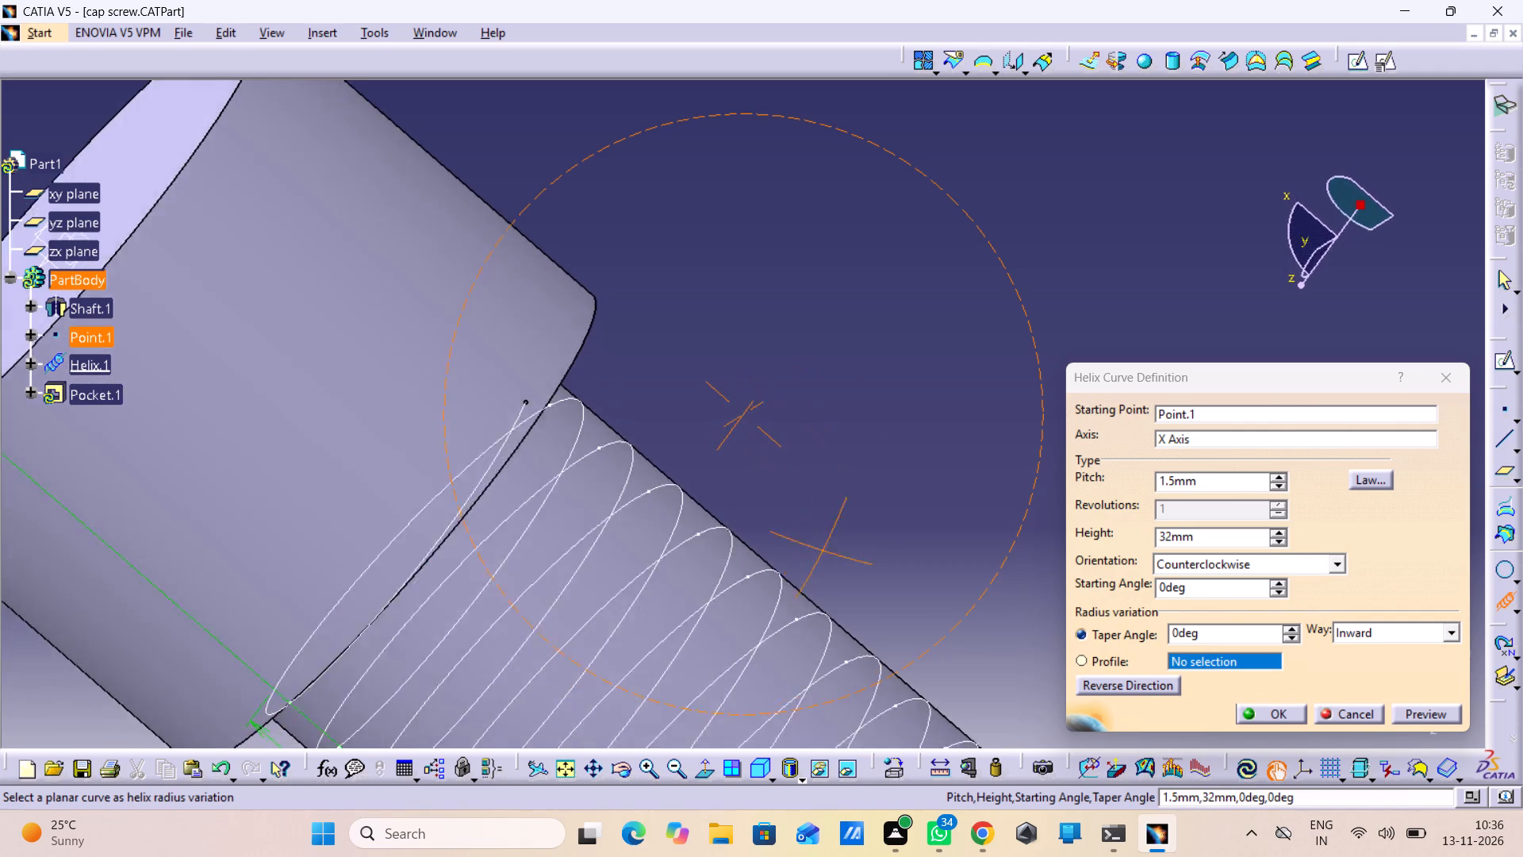
pyautogui.moveTo(828, 559); pyautogui.dragTo(840, 617, button='right')
pyautogui.moveTo(828, 559); pyautogui.dragTo(840, 617, button='middle')
pyautogui.moveTo(926, 439); pyautogui.dragTo(922, 532, button='middle')
pyautogui.rightClick(926, 439)
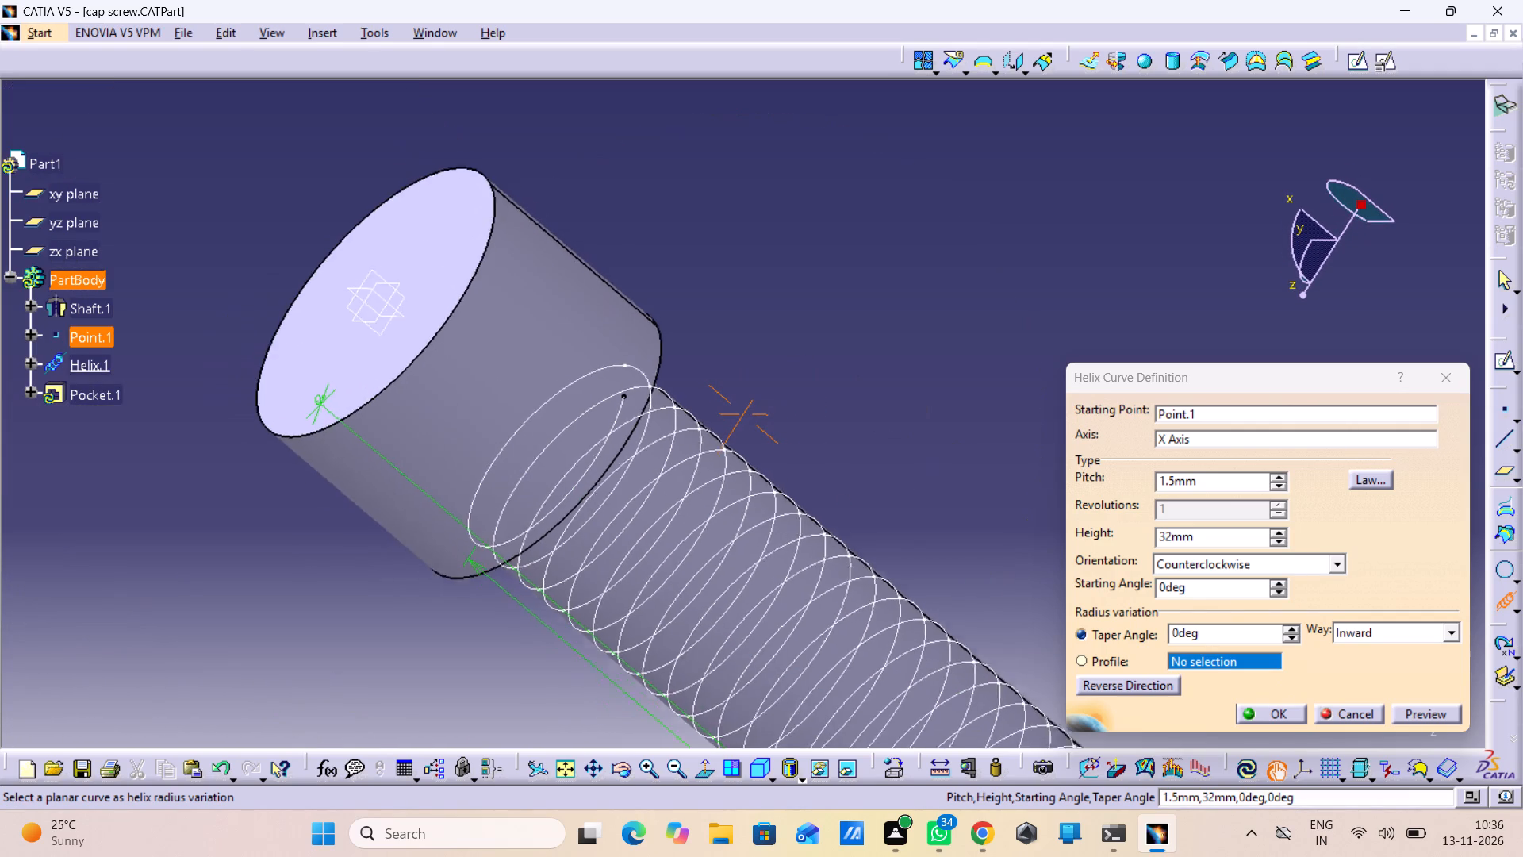
pyautogui.moveTo(922, 532); pyautogui.dragTo(921, 537, button='middle')
pyautogui.moveTo(915, 495); pyautogui.dragTo(898, 294, button='middle')
pyautogui.moveTo(898, 294); pyautogui.dragTo(900, 379, button='middle')
pyautogui.rightClick(898, 294)
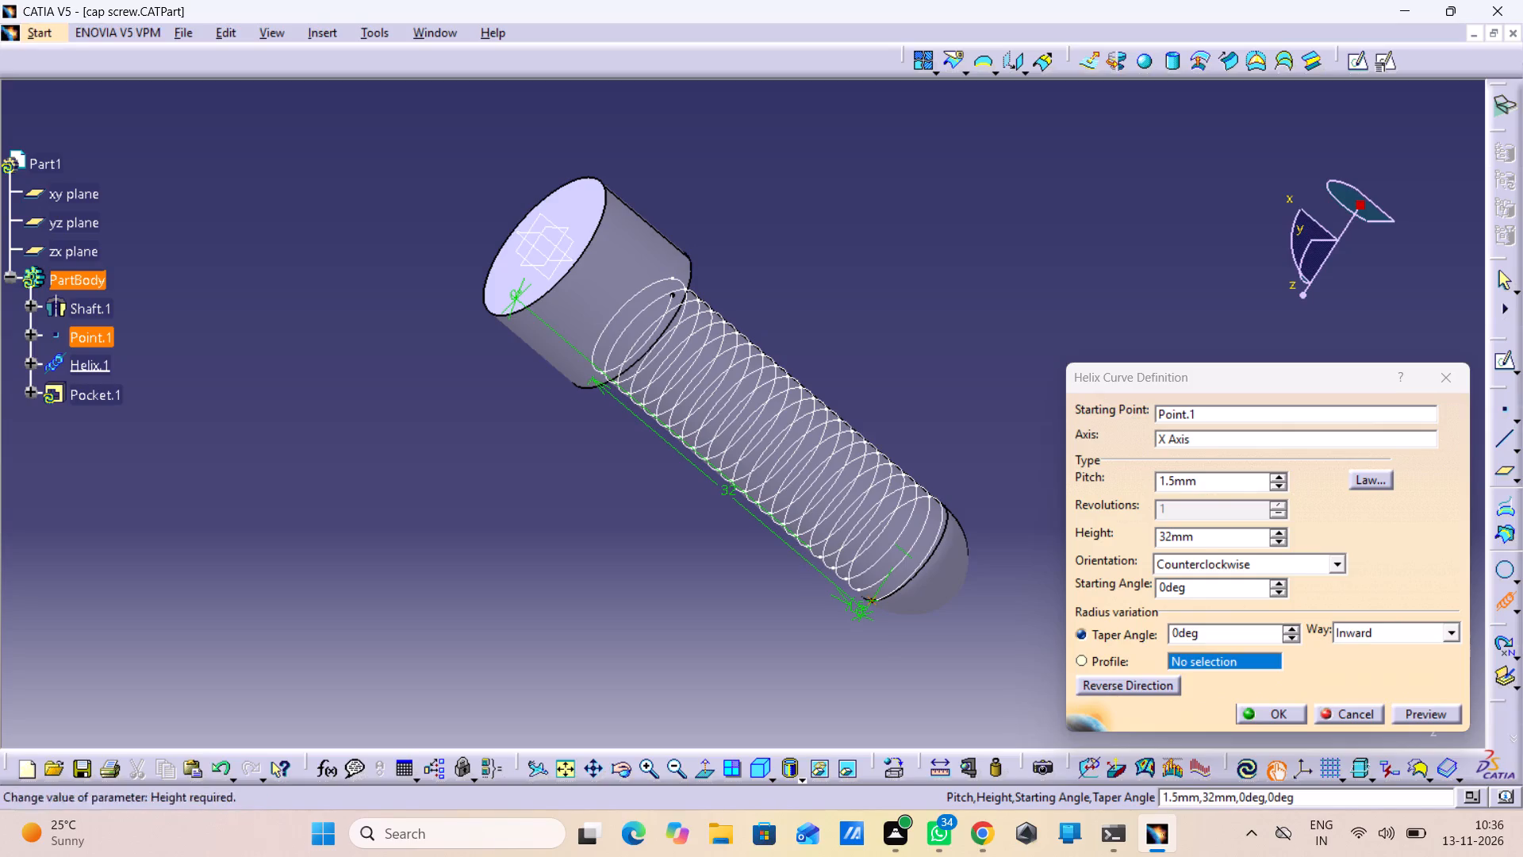
# Set the helix pitch to 1 mm, preview it, and confirm the helix curve.
pyautogui.moveTo(1230, 488); pyautogui.dragTo(987, 472)
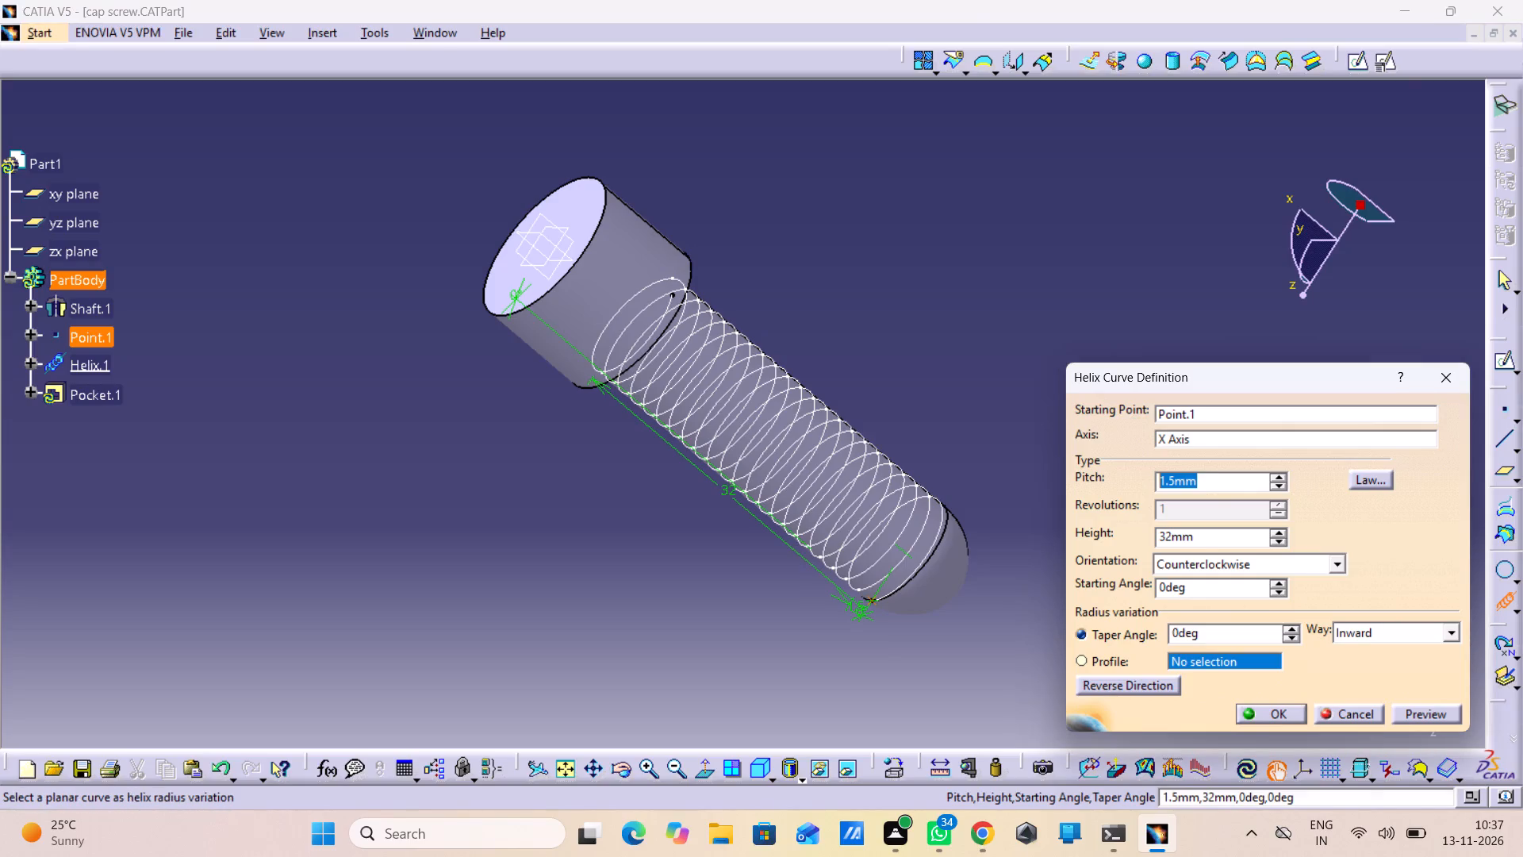
pyautogui.press('1')
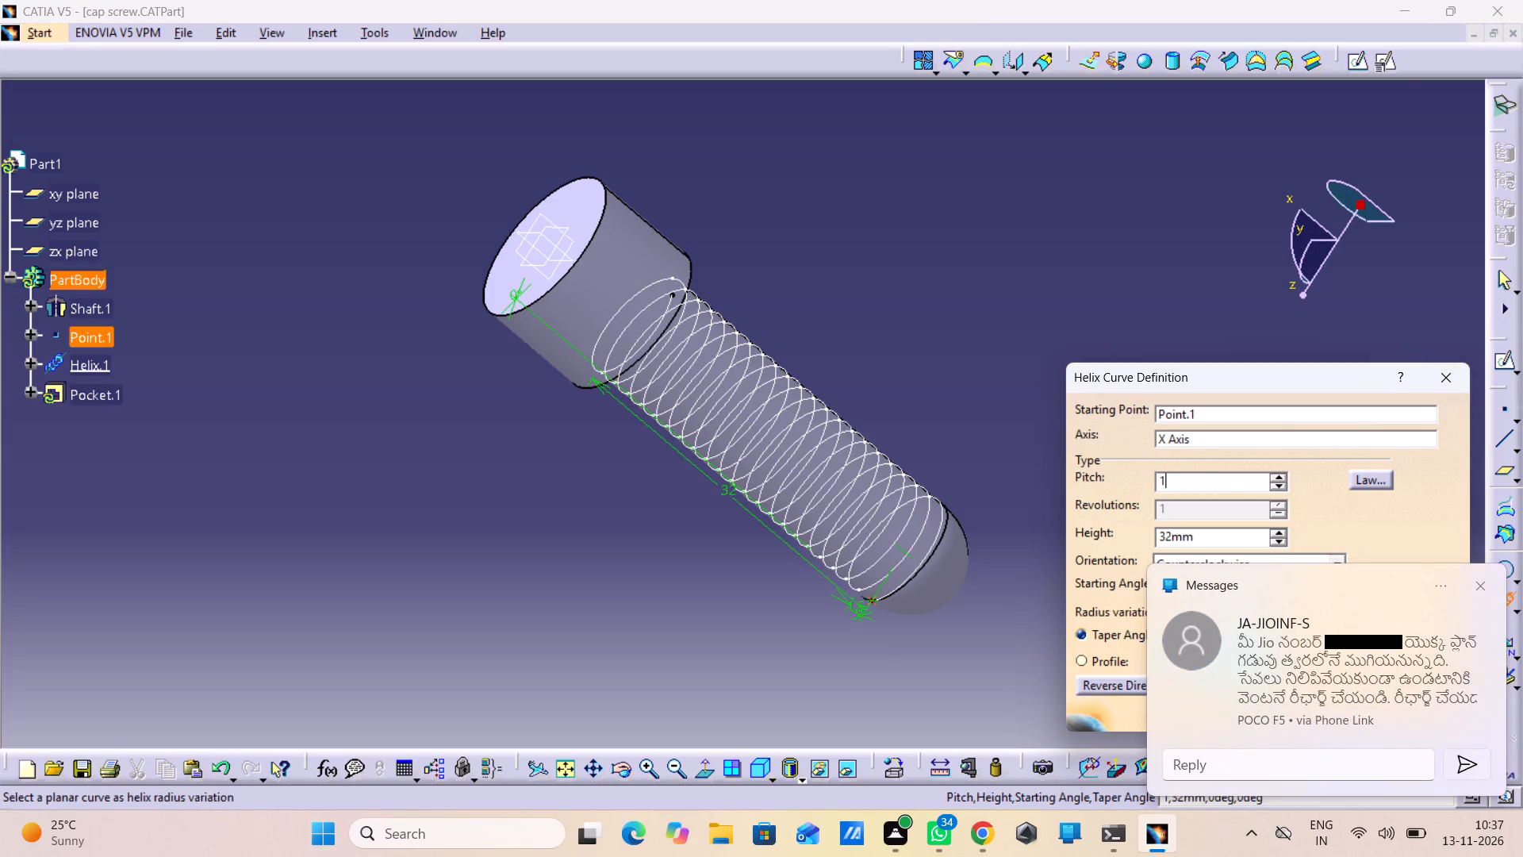
pyautogui.click(1482, 585)
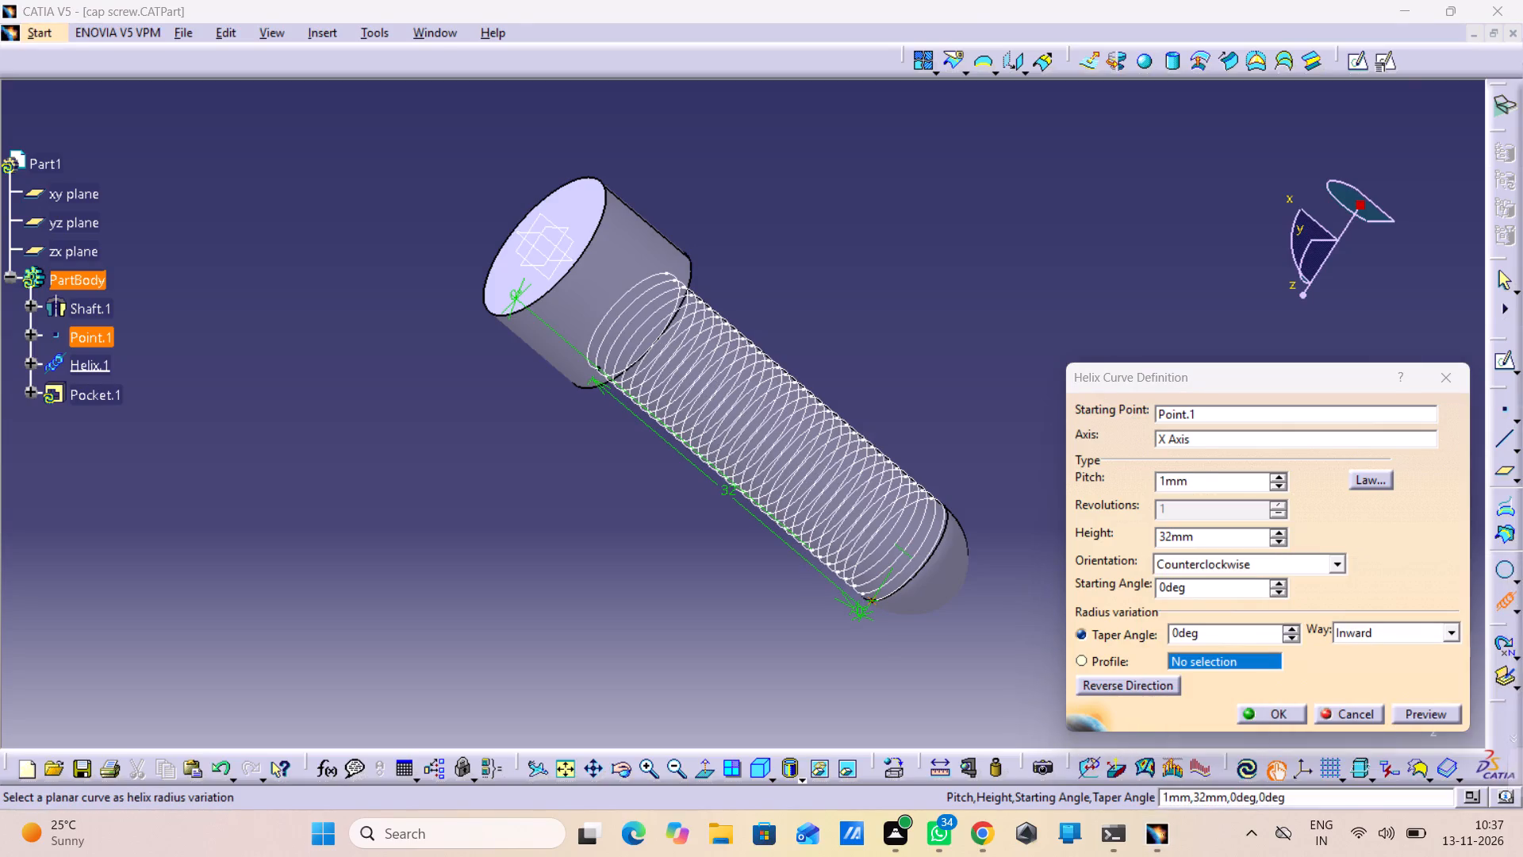
pyautogui.click(1431, 717)
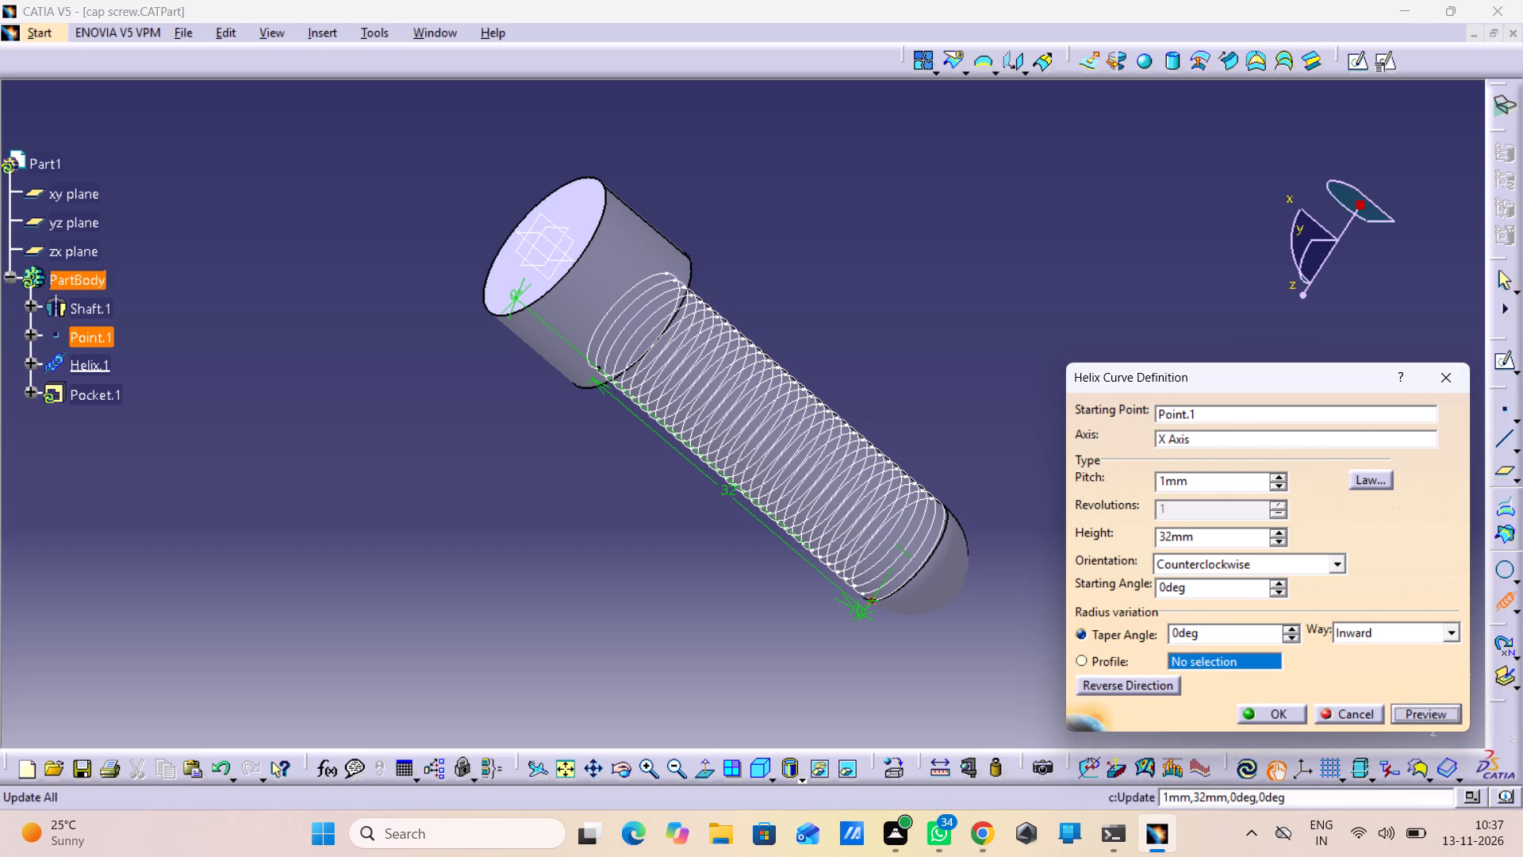
pyautogui.click(1287, 713)
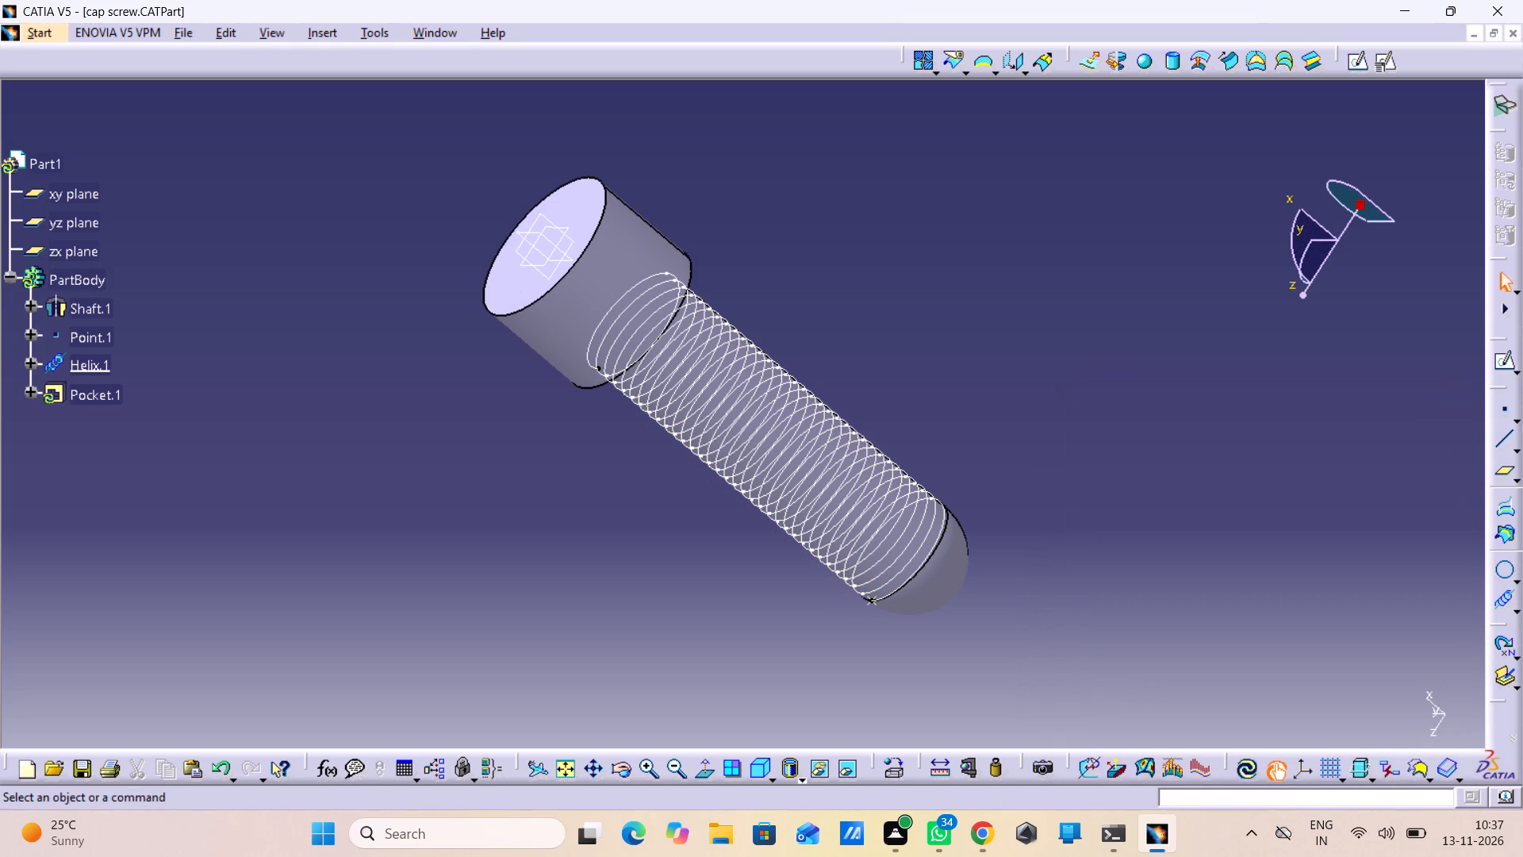
# Examine the finished helix along the shank and its start at the rounded tip of the screw.
pyautogui.click(1139, 640)
pyautogui.moveTo(884, 637); pyautogui.dragTo(835, 418, button='middle')
pyautogui.rightClick(884, 637)
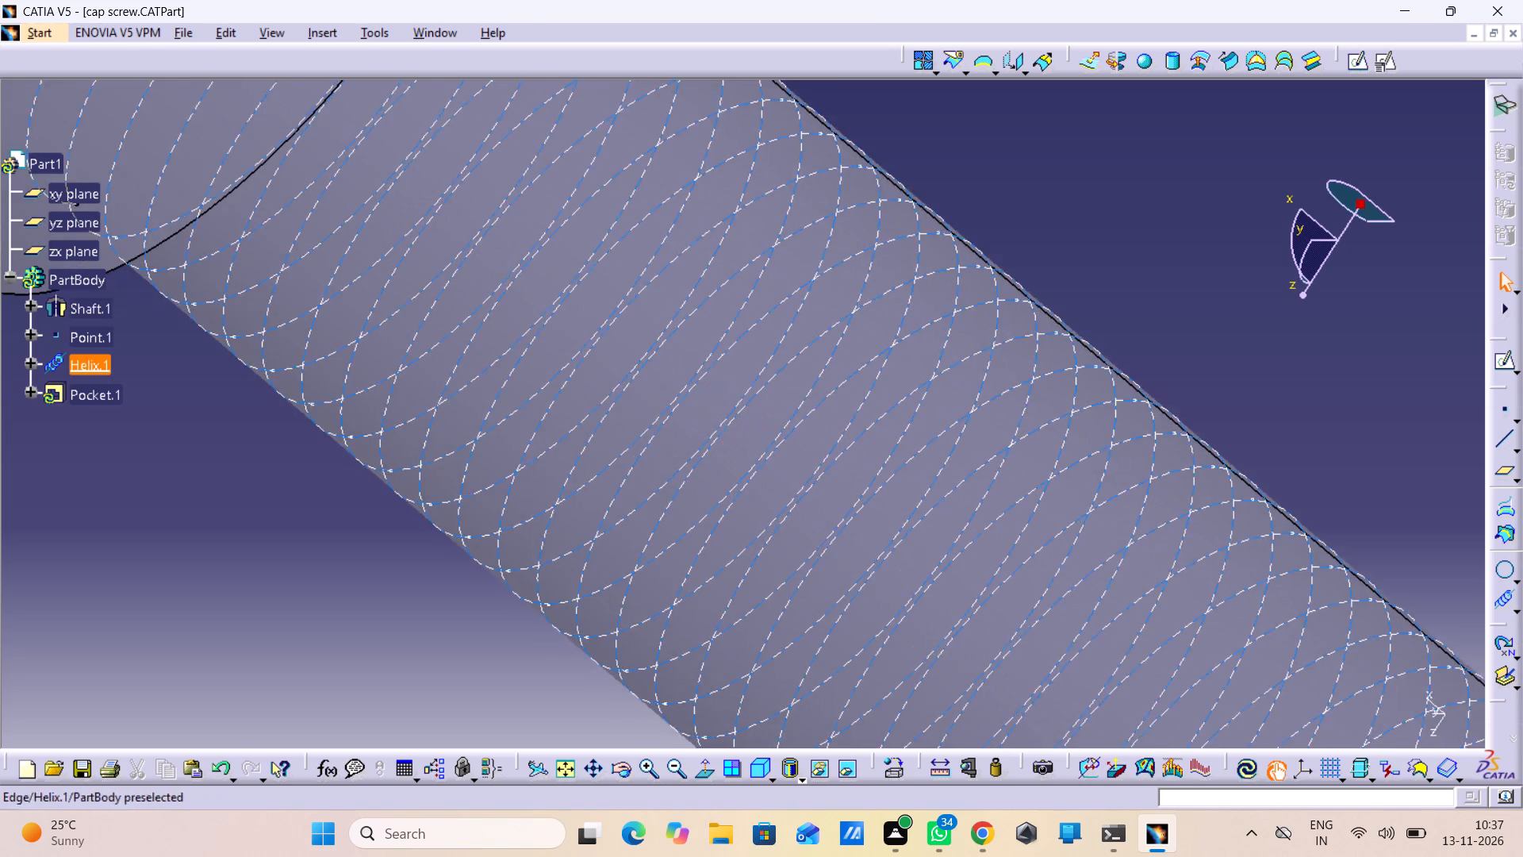
pyautogui.moveTo(852, 594); pyautogui.dragTo(597, 135, button='middle')
pyautogui.moveTo(855, 533); pyautogui.dragTo(693, 317, button='middle')
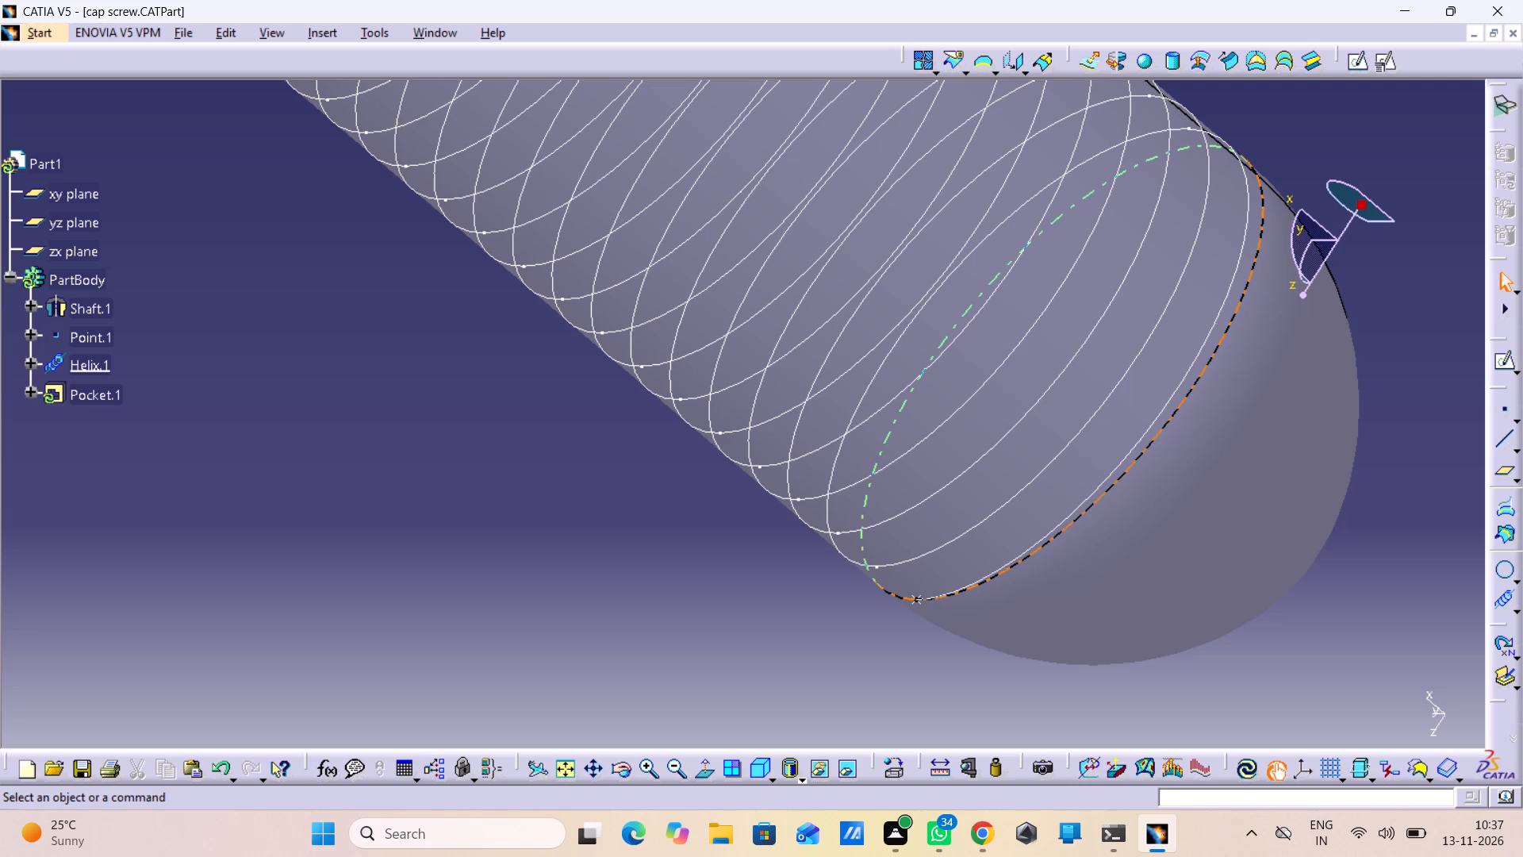
pyautogui.moveTo(512, 523); pyautogui.dragTo(513, 565, button='middle')
pyautogui.rightClick(512, 523)
pyautogui.scroll(-1, 521, 596)
pyautogui.moveTo(513, 565); pyautogui.dragTo(594, 740, button='middle')
pyautogui.moveTo(461, 490); pyautogui.dragTo(554, 599, button='middle')
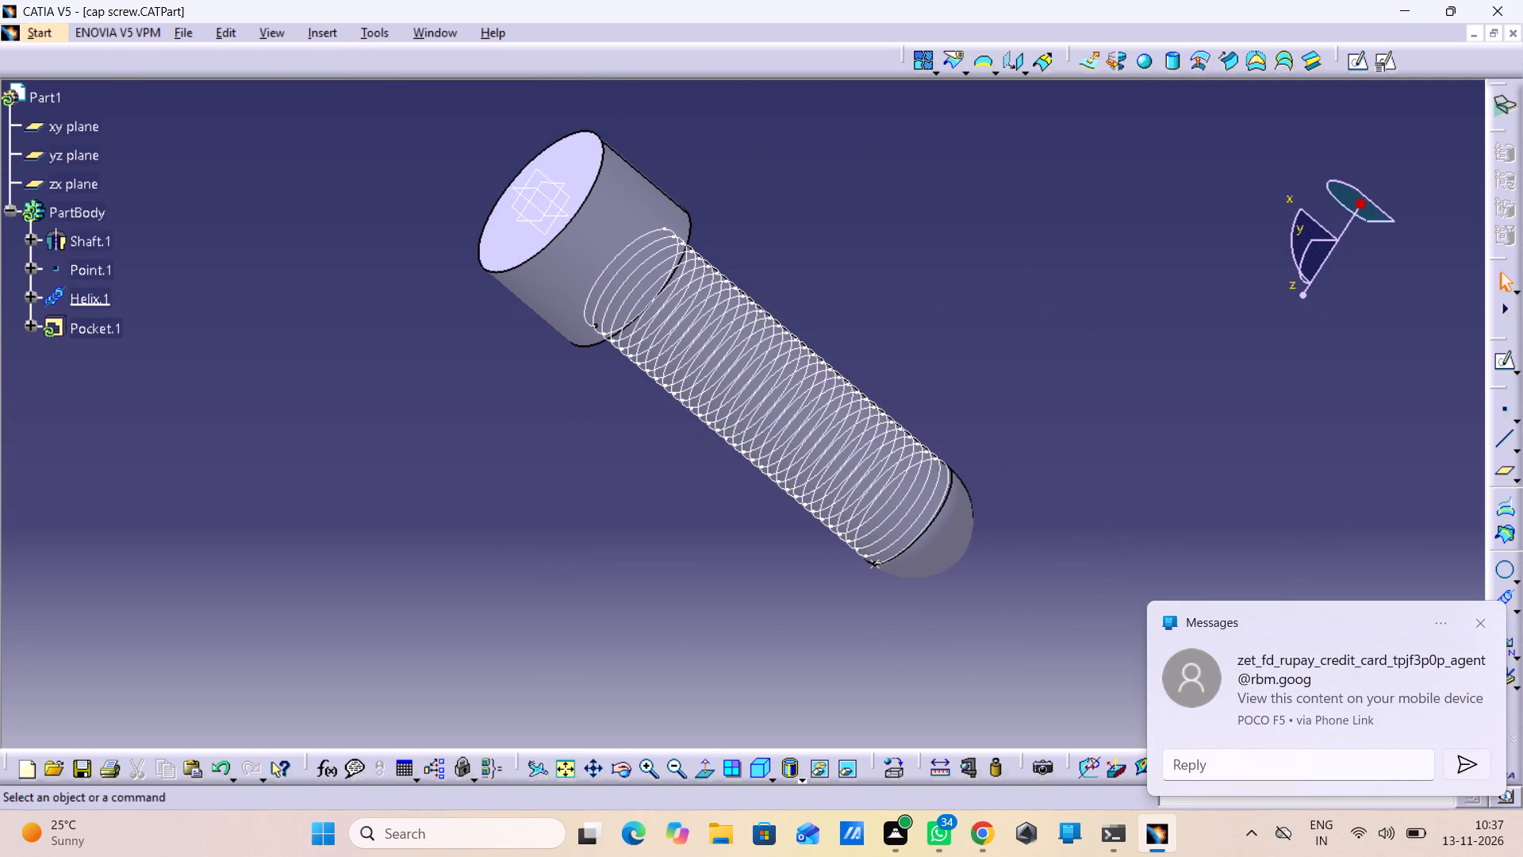
pyautogui.click(1483, 622)
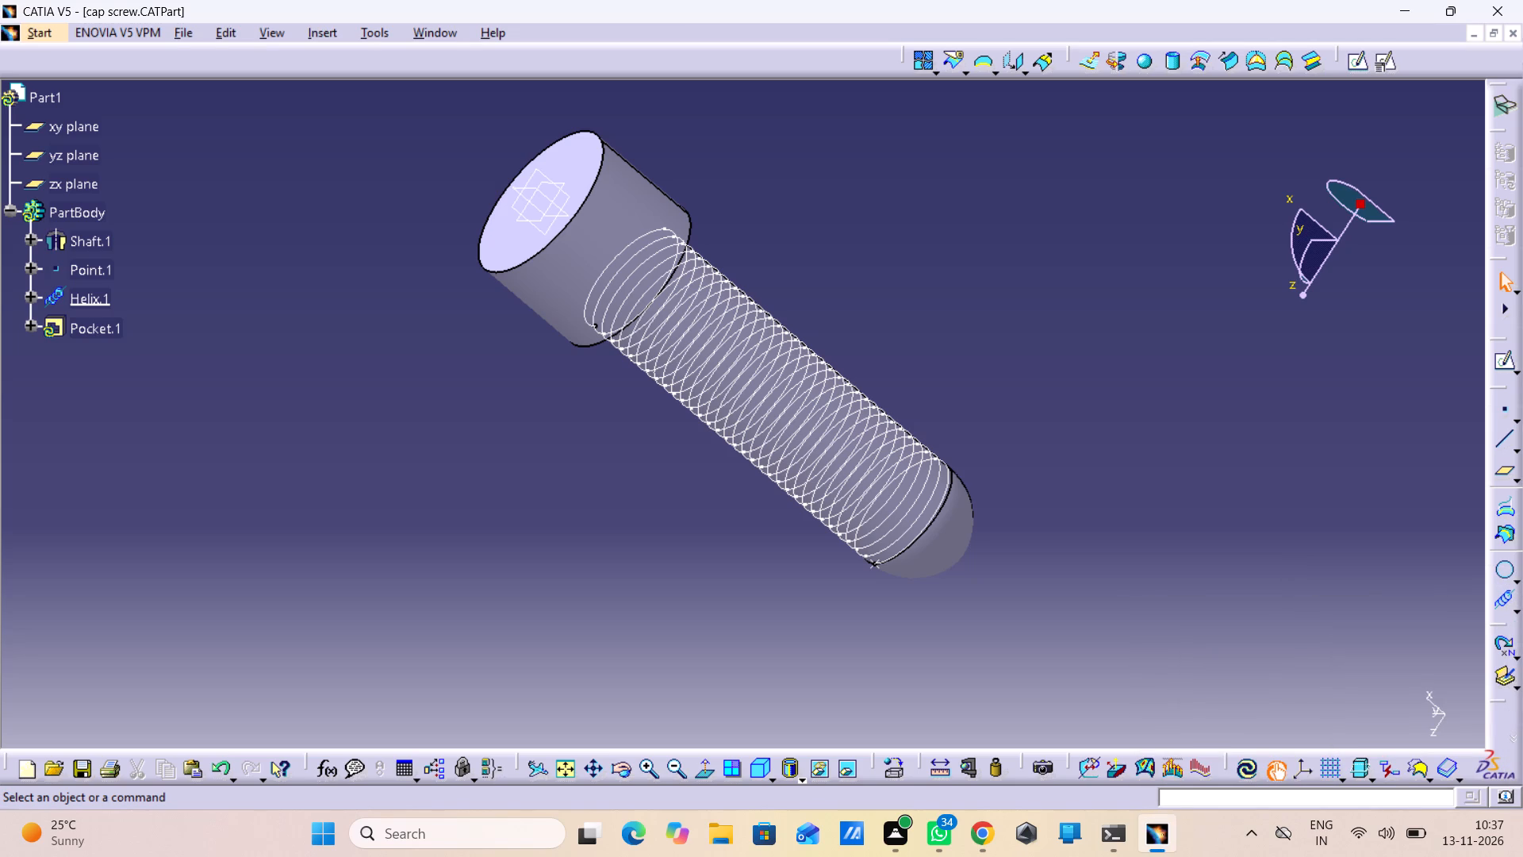
# Open the definition of the hexagonal socket pocket in the screw head and confirm it with its 5 mm depth.
pyautogui.click(60, 324)
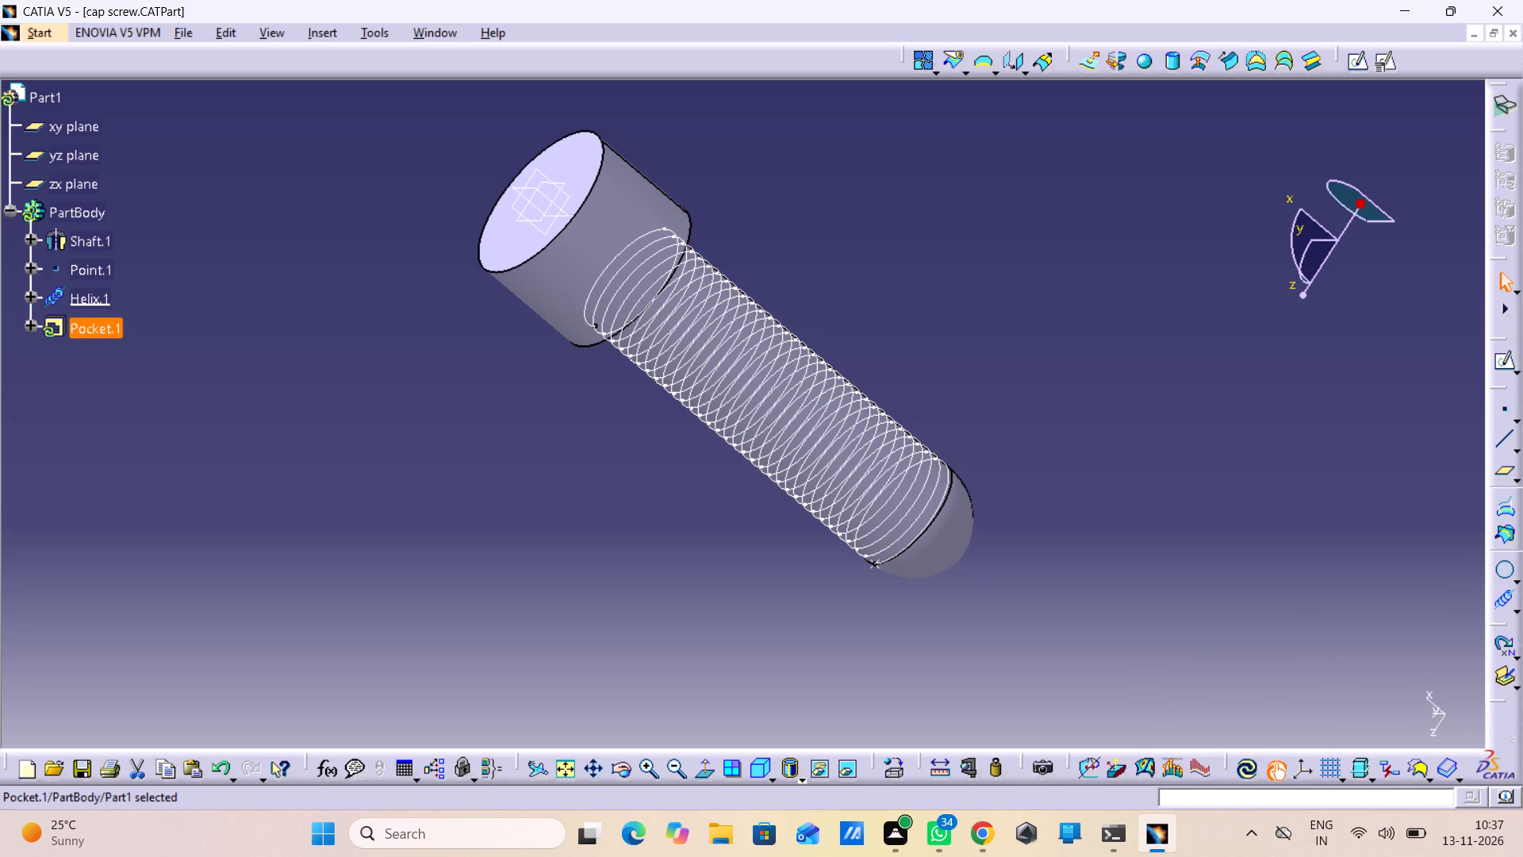
pyautogui.doubleClick(60, 324)
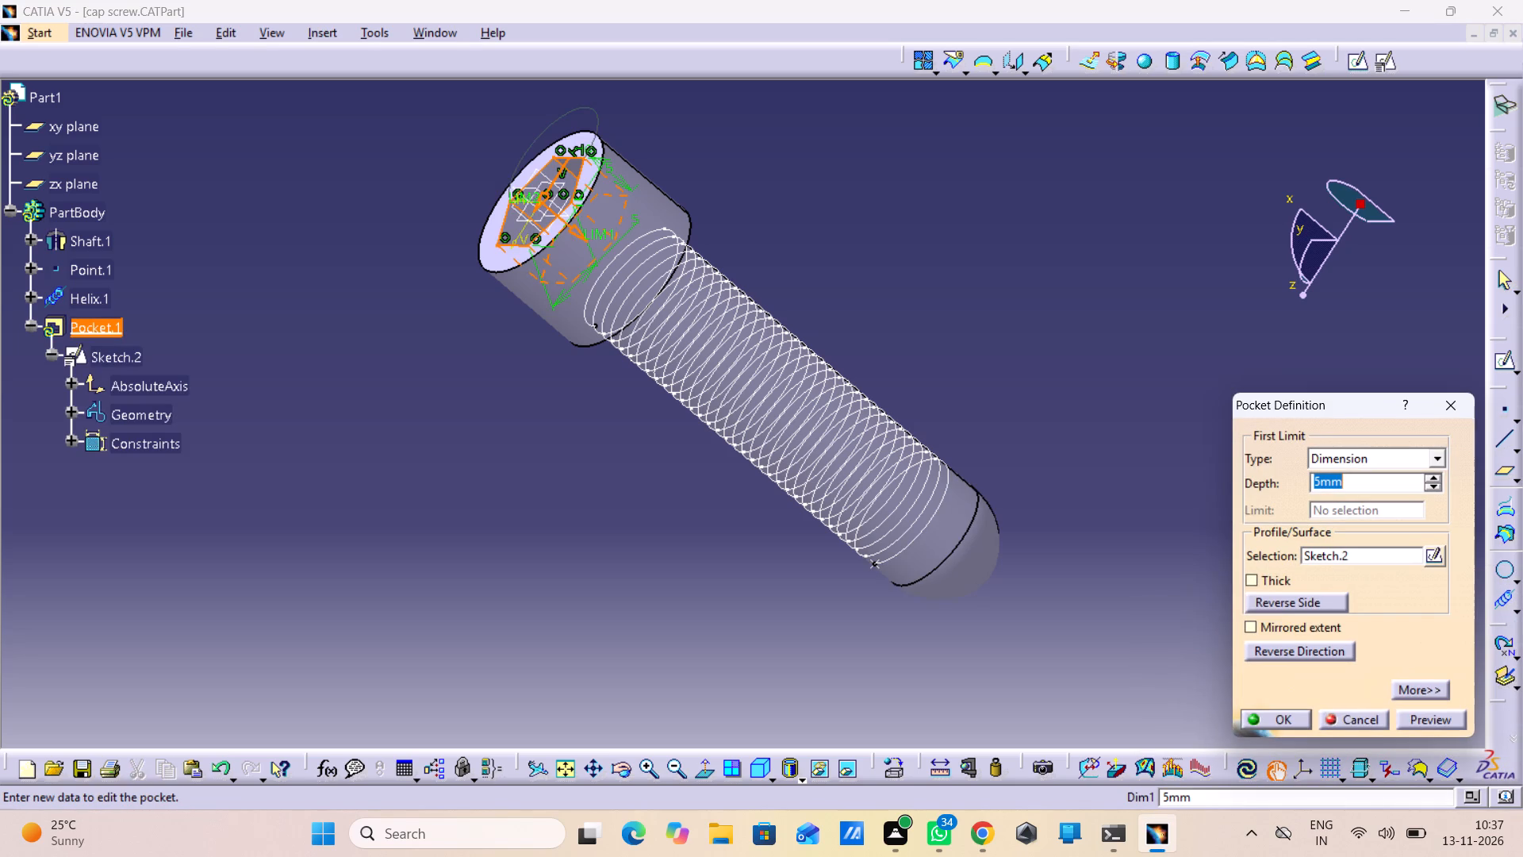
pyautogui.moveTo(1418, 717); pyautogui.dragTo(1384, 715)
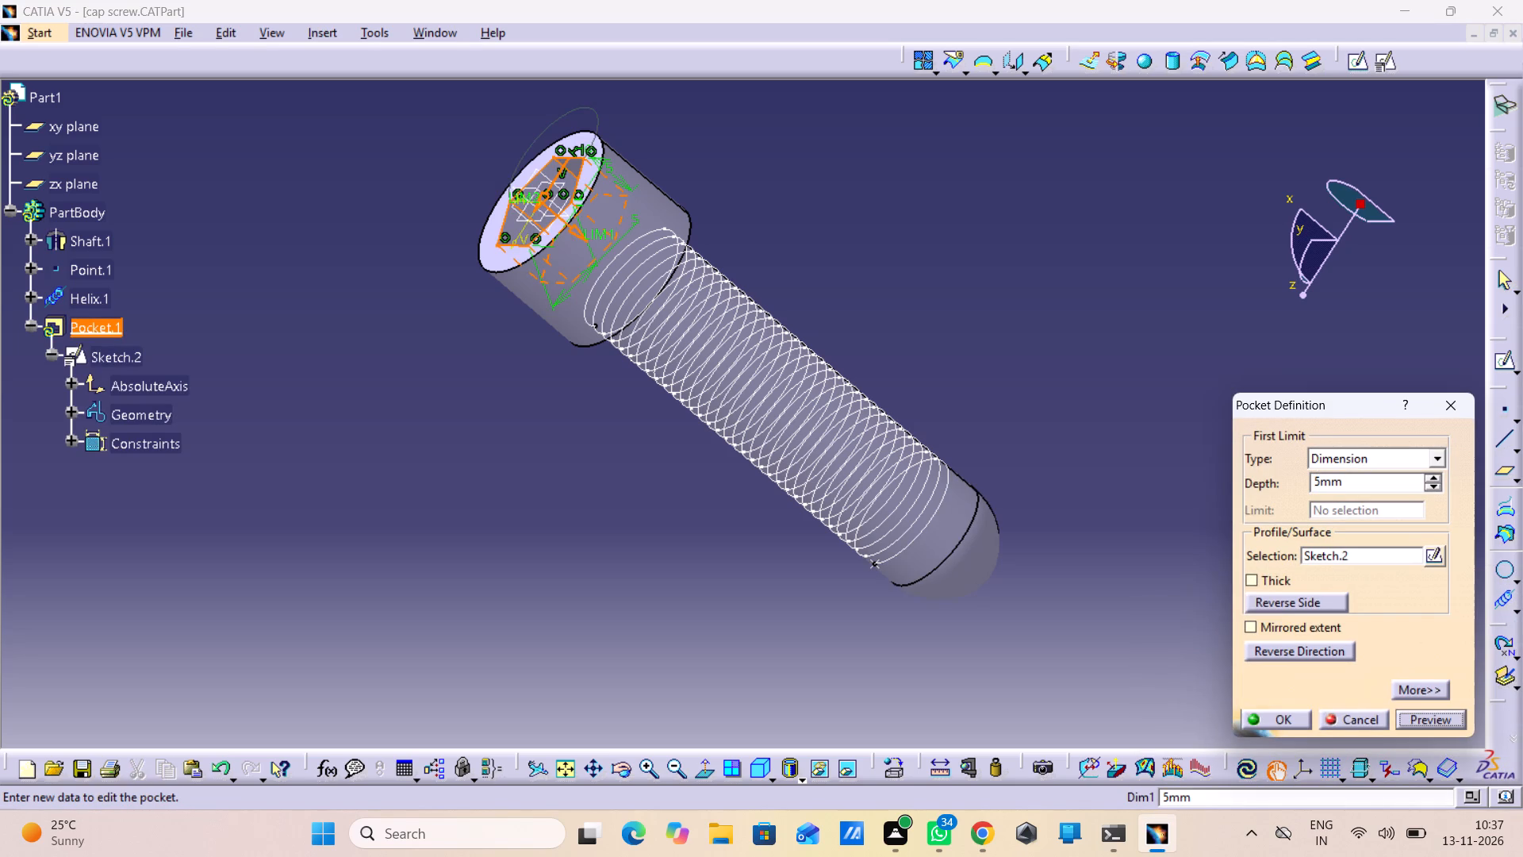
pyautogui.rightClick(74, 325)
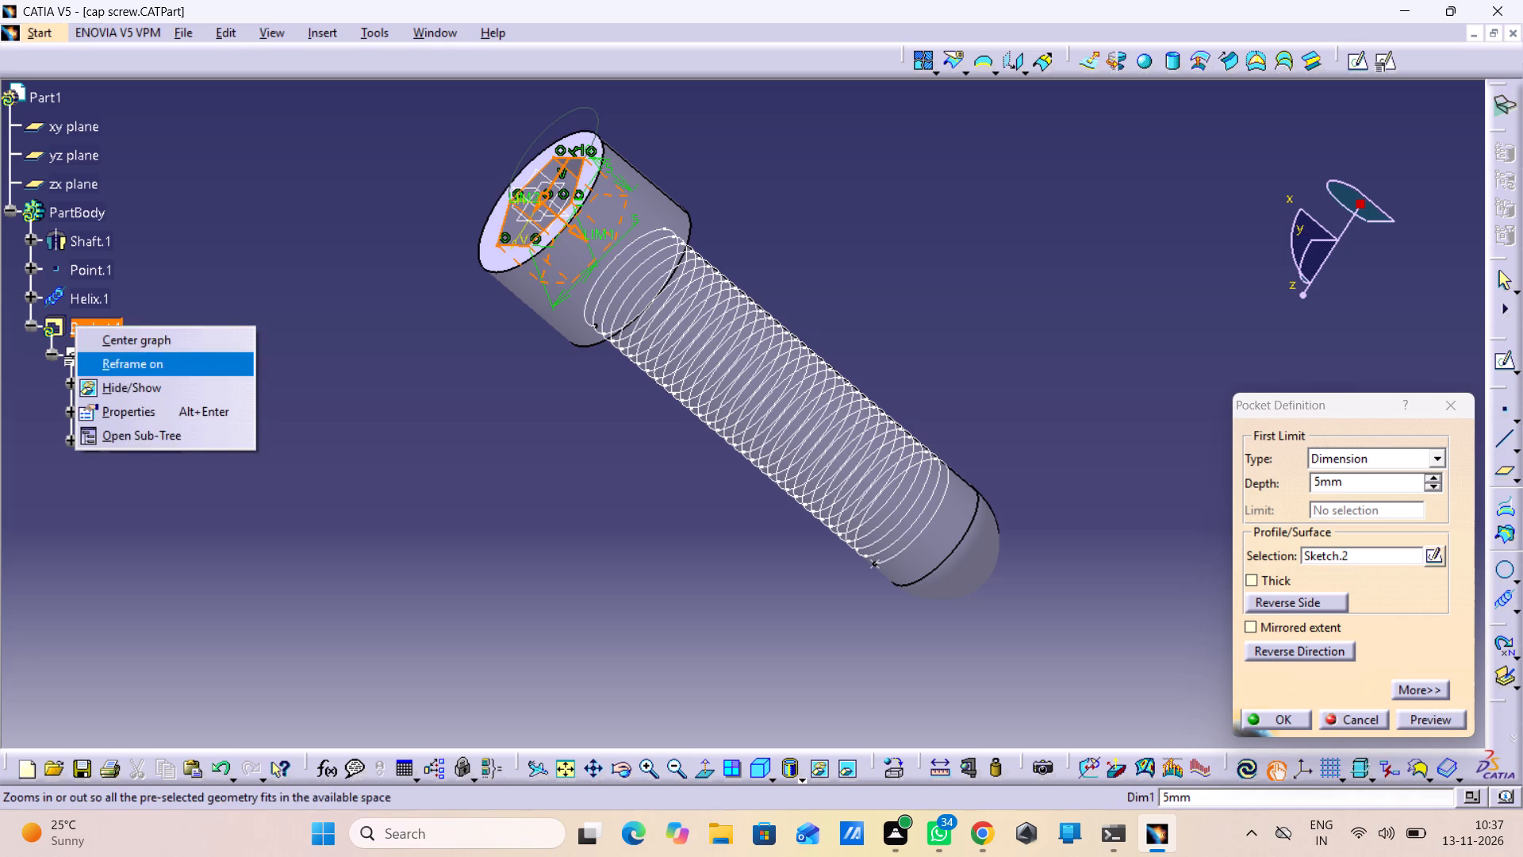
pyautogui.click(274, 302)
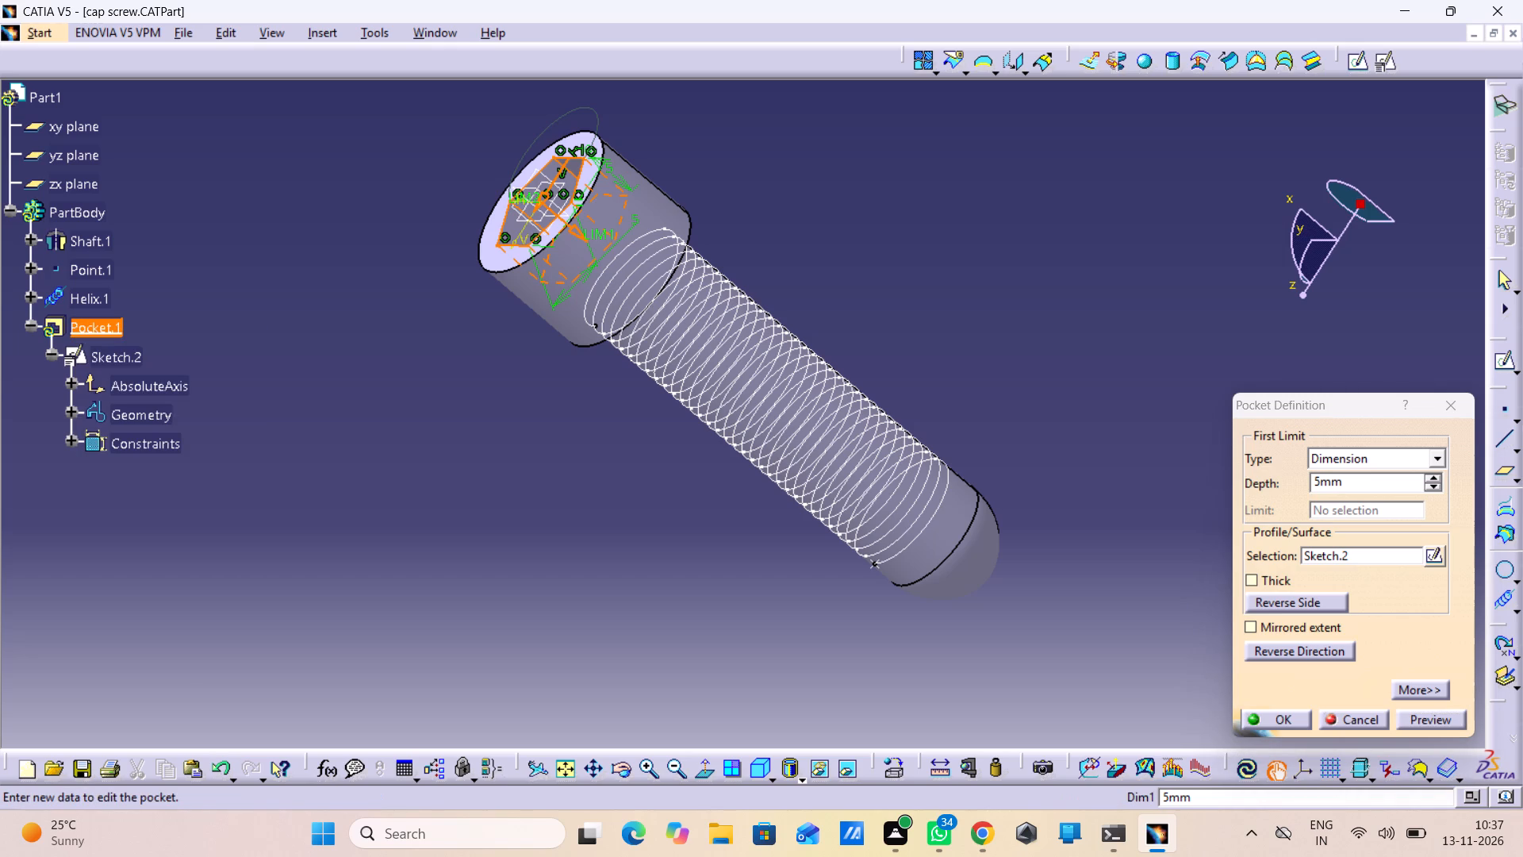
pyautogui.click(1256, 716)
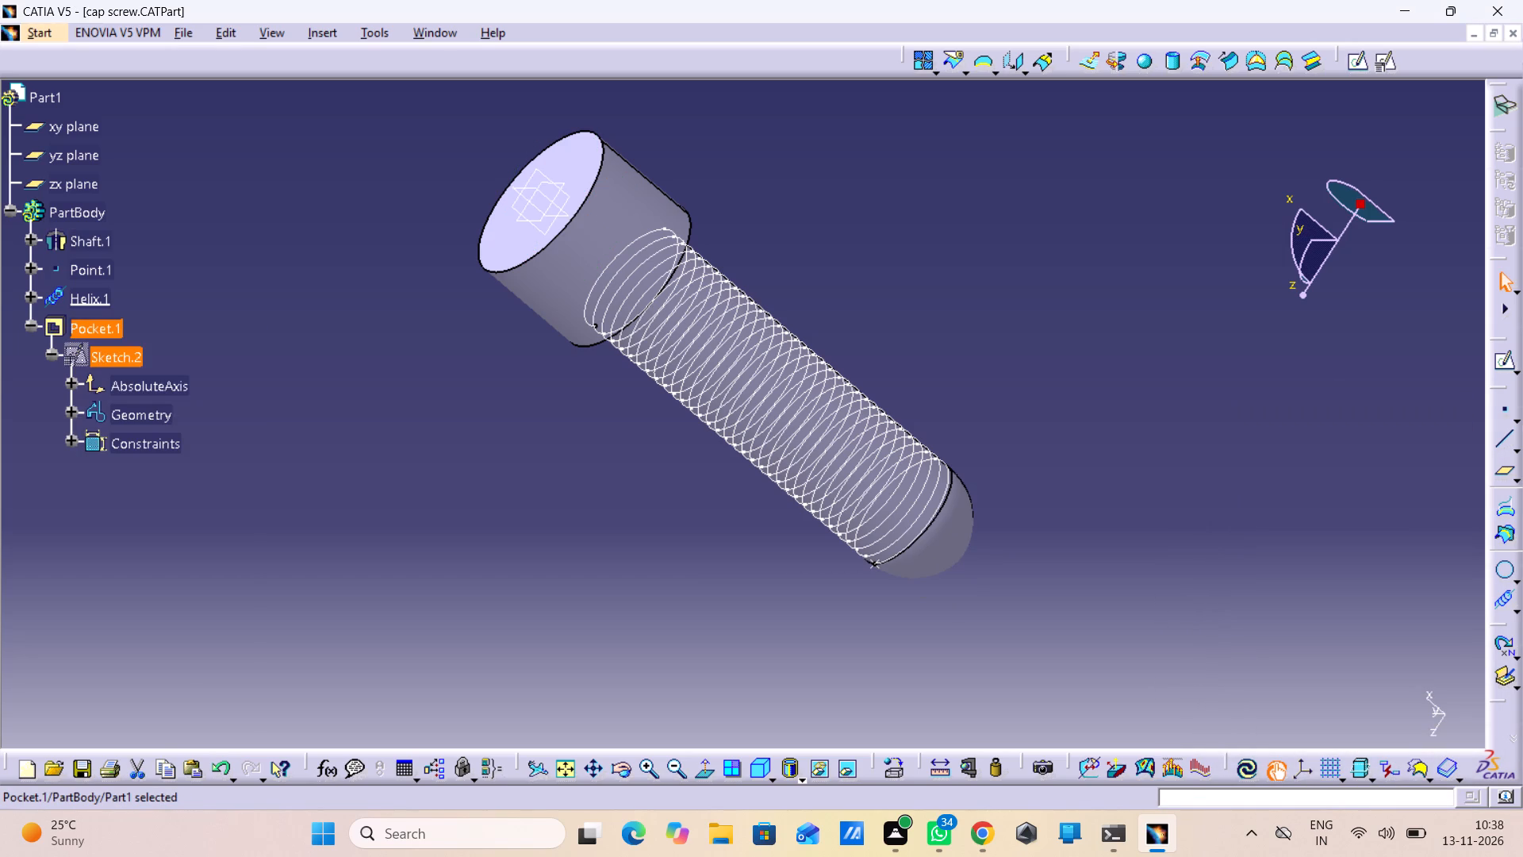
# Define the hexagonal socket pocket as the in-work object of the part body.
pyautogui.rightClick(57, 317)
pyautogui.click(132, 463)
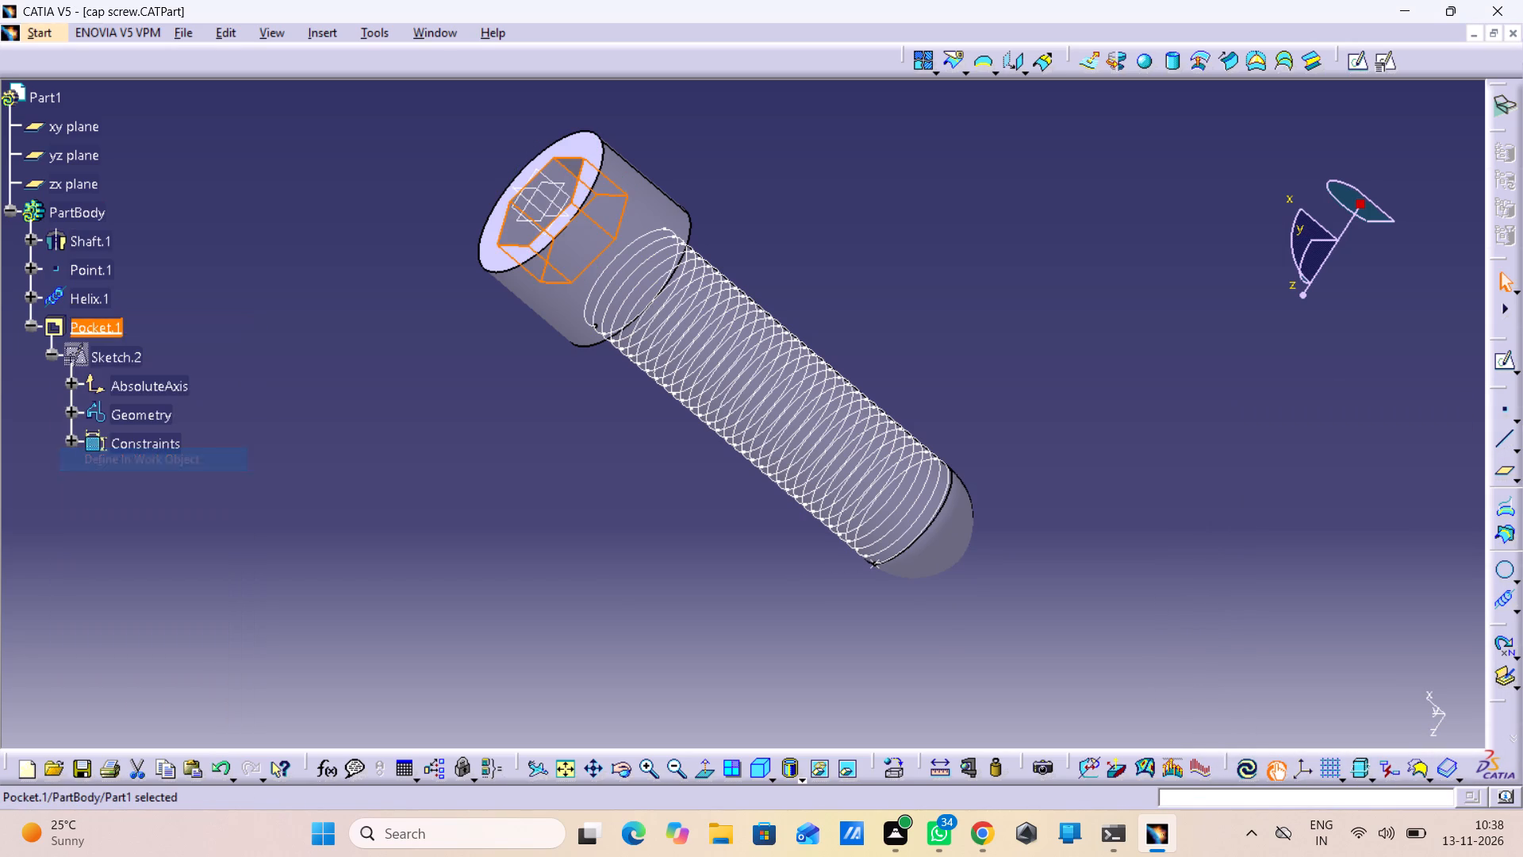
pyautogui.click(390, 446)
# Create a positioned sketch on the xy plane with implicit origin and orientation.
pyautogui.moveTo(1019, 614); pyautogui.dragTo(1008, 479, button='middle')
pyautogui.rightClick(1019, 614)
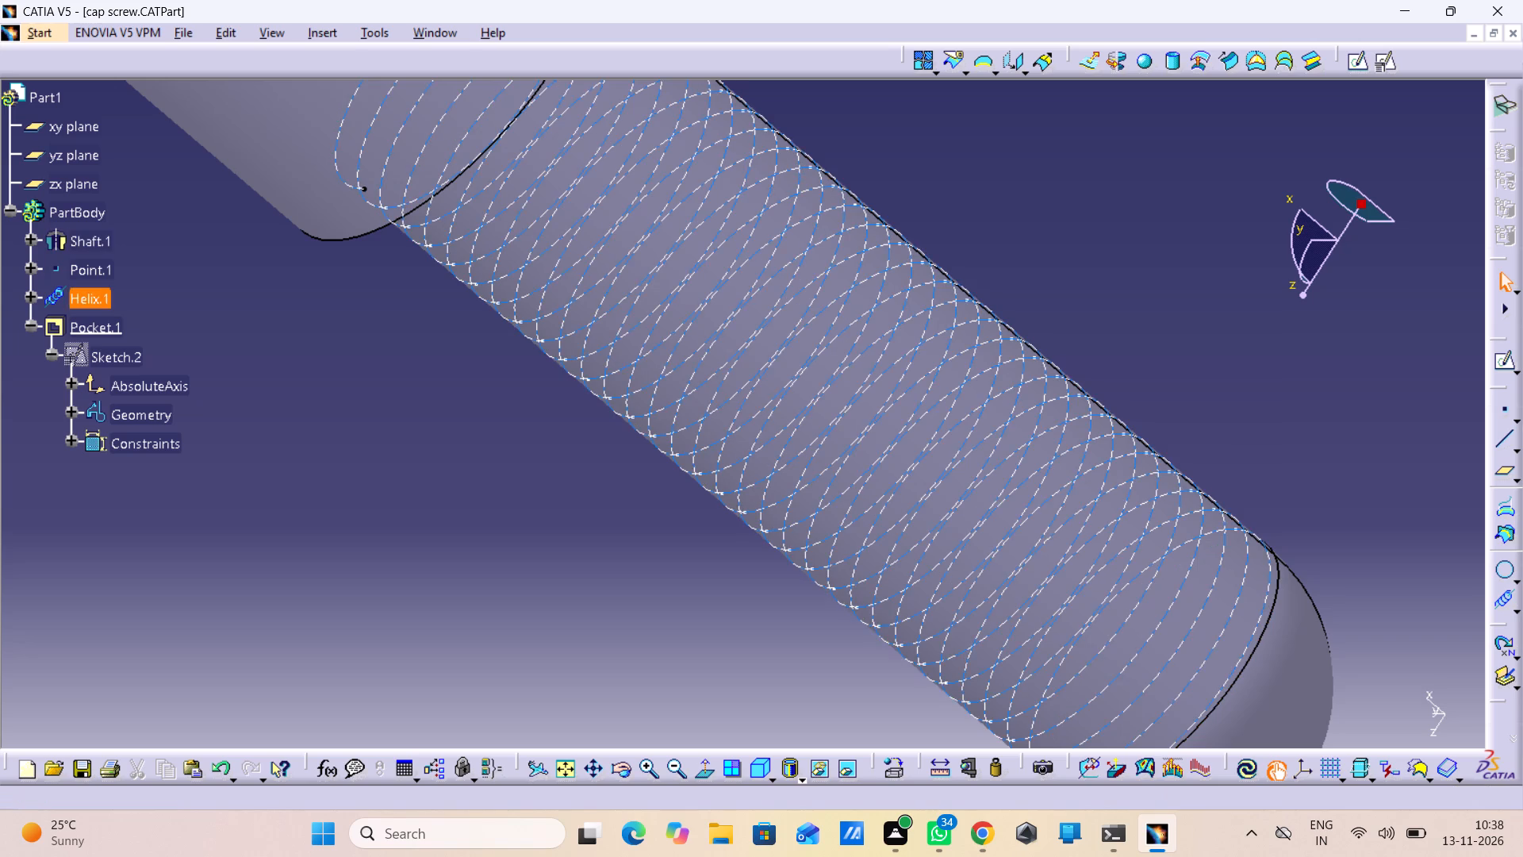
pyautogui.moveTo(823, 439); pyautogui.dragTo(715, 255, button='middle')
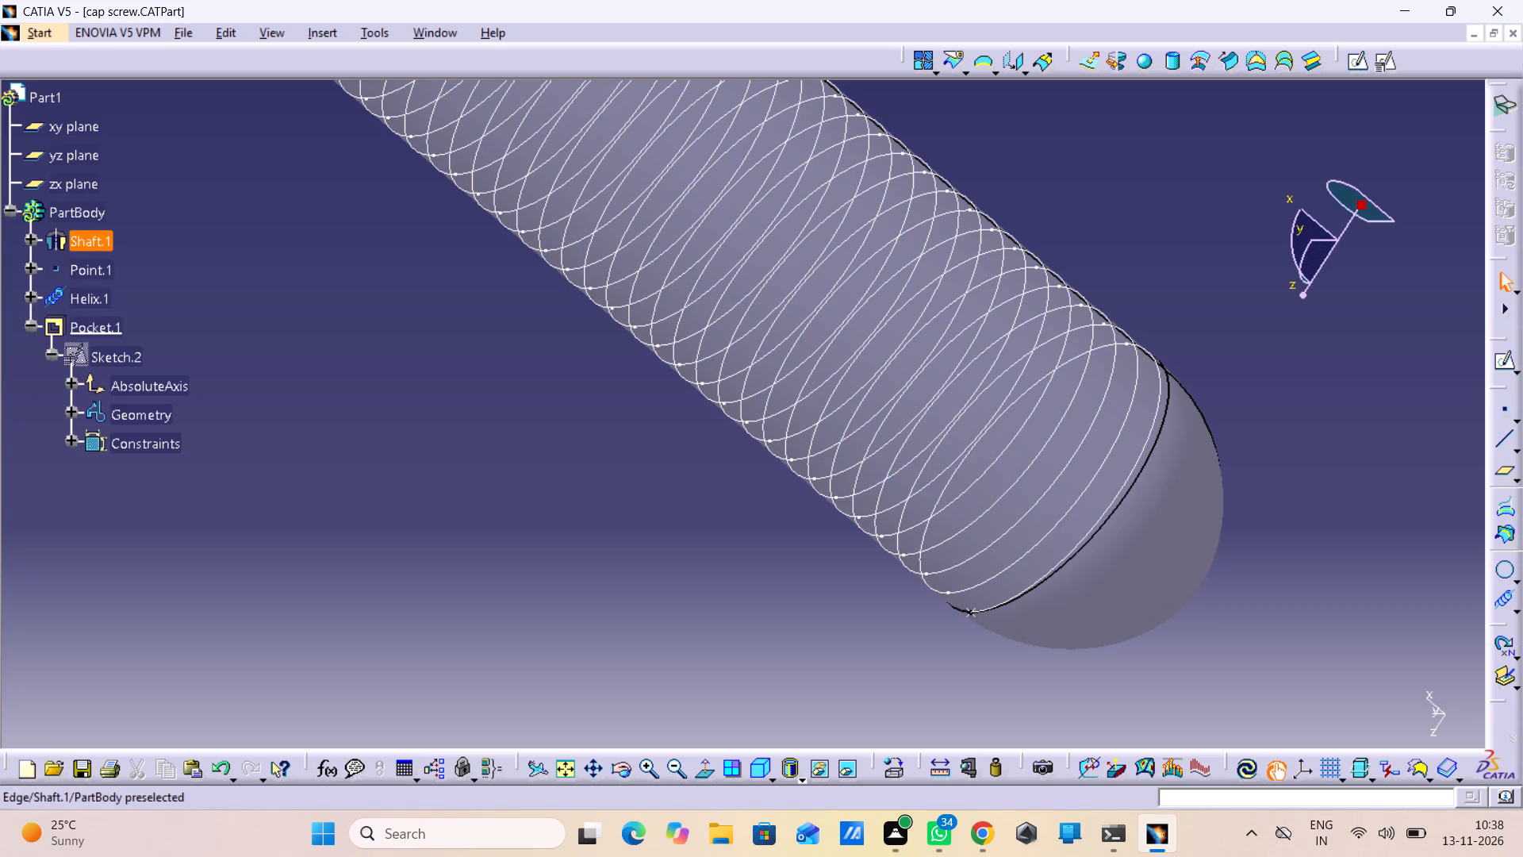
pyautogui.click(972, 614)
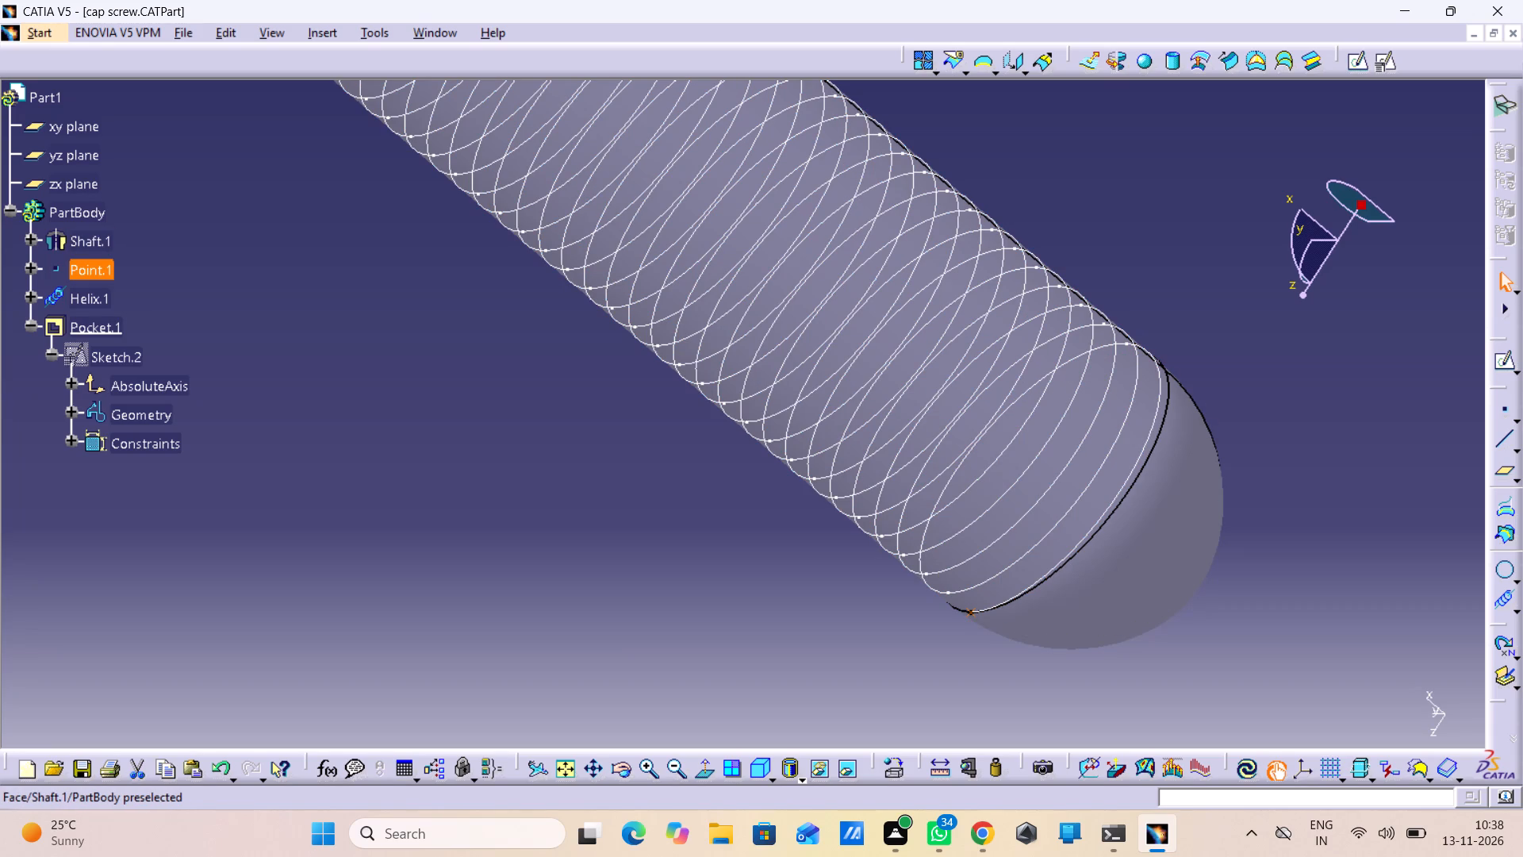
pyautogui.click(1387, 60)
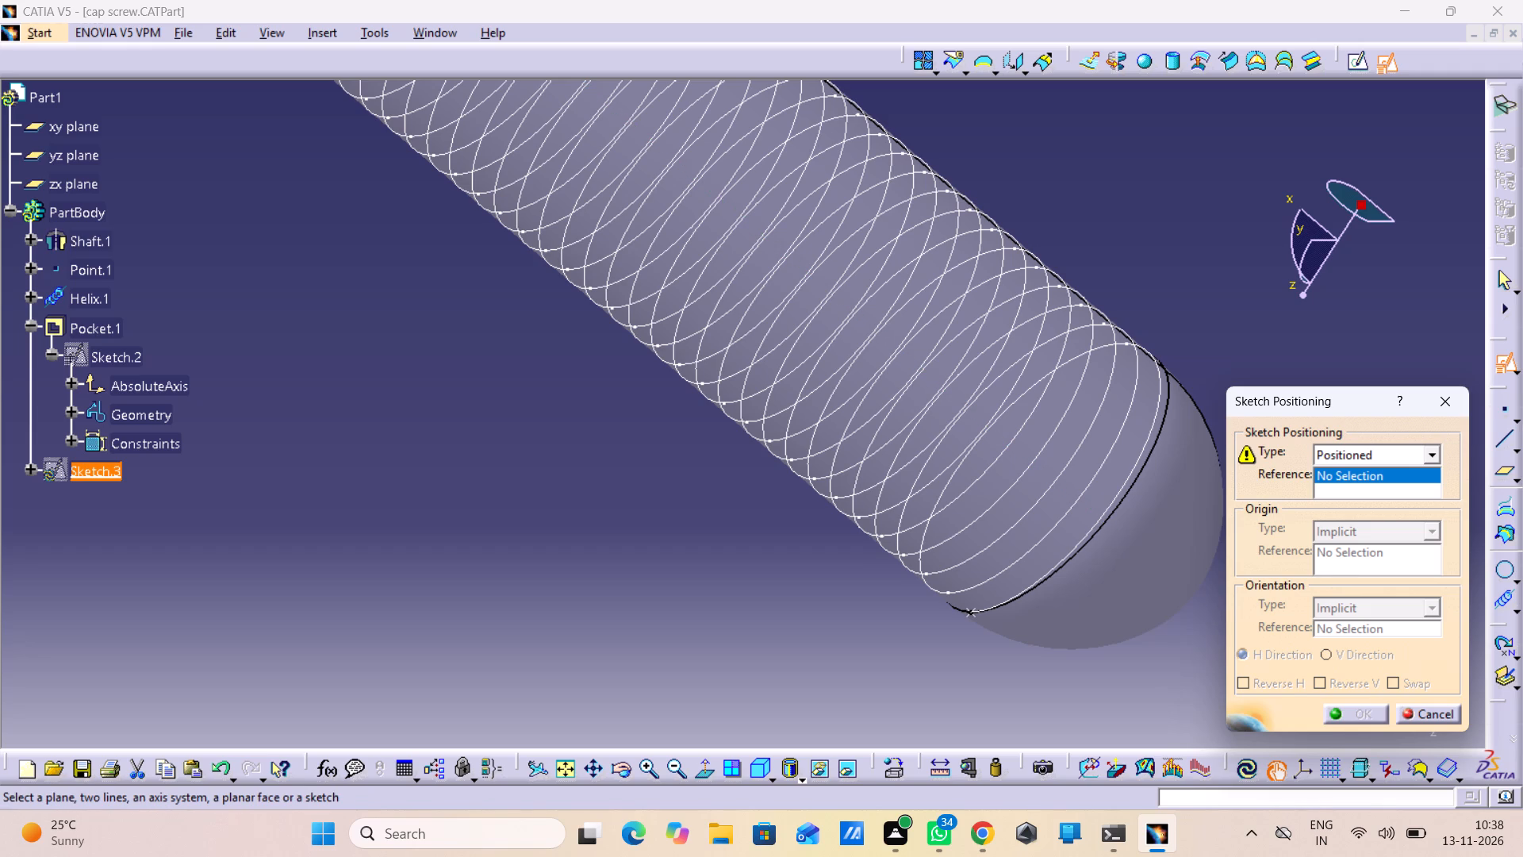
pyautogui.moveTo(711, 502); pyautogui.dragTo(765, 628, button='middle')
pyautogui.rightClick(711, 502)
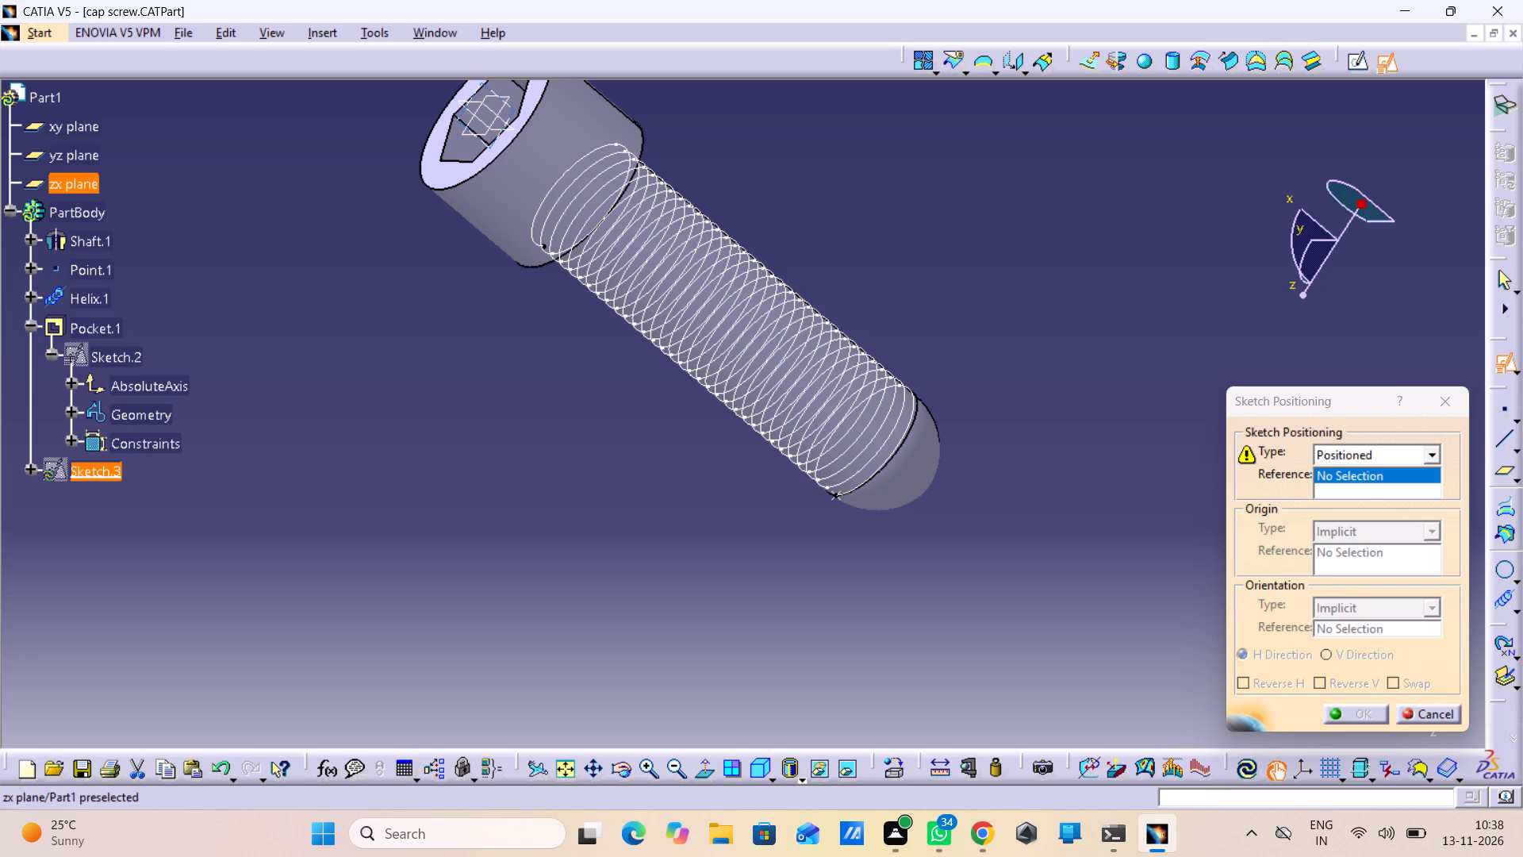
pyautogui.click(490, 106)
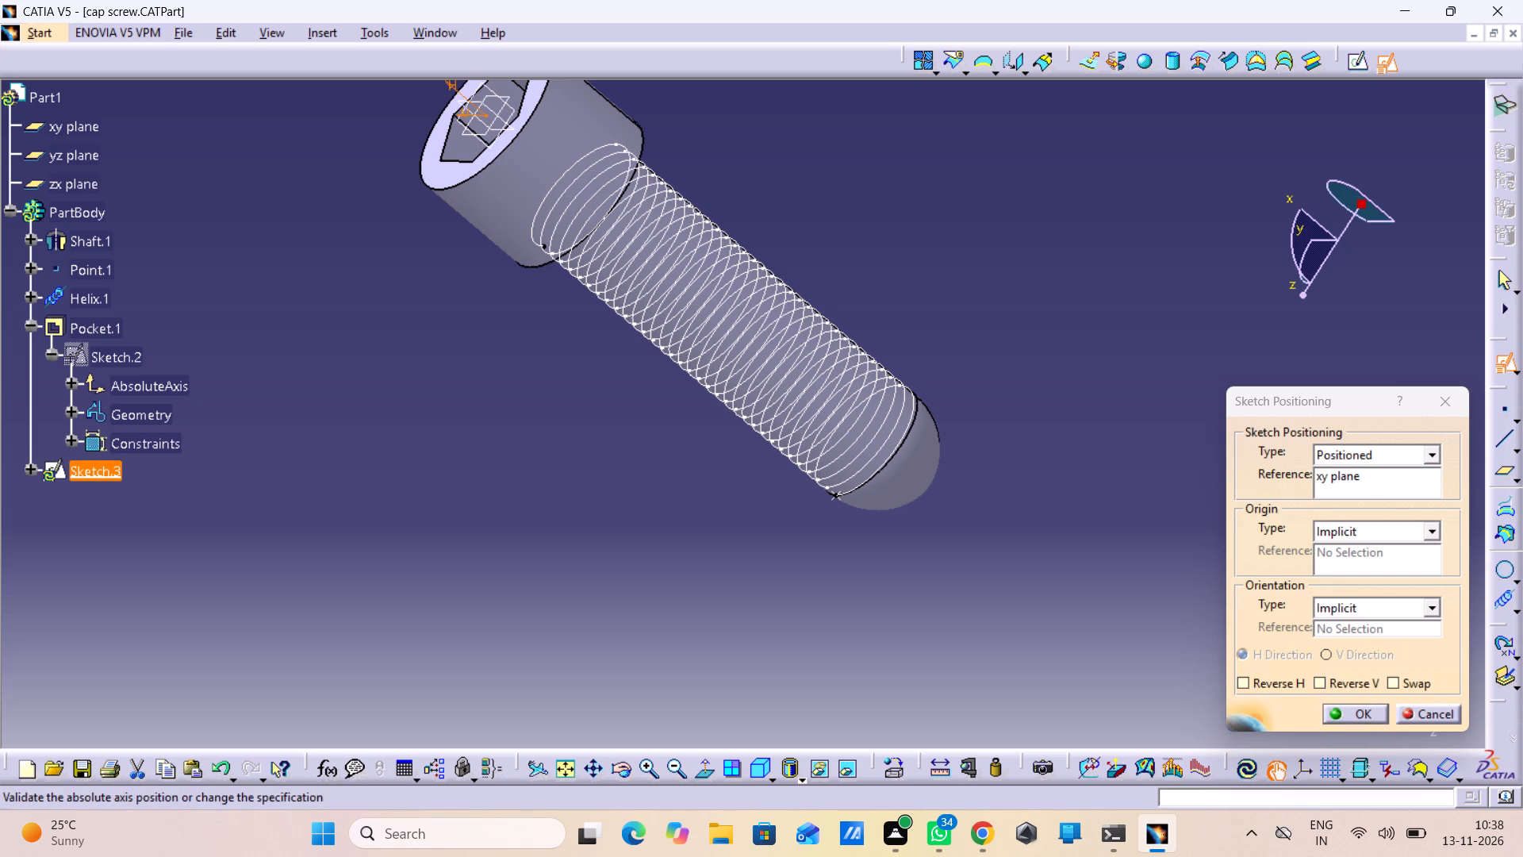
pyautogui.click(1360, 718)
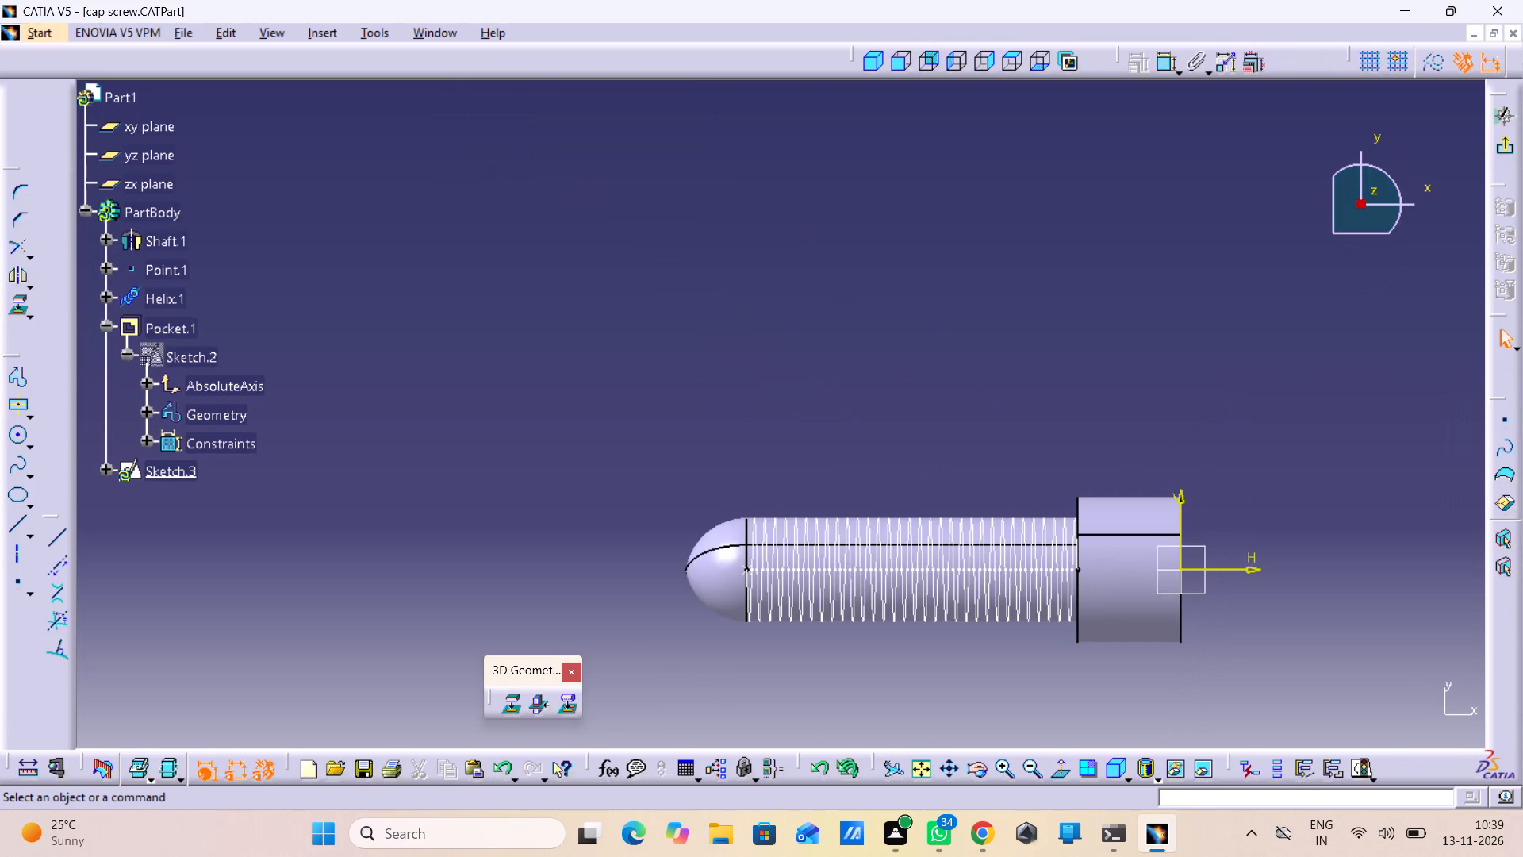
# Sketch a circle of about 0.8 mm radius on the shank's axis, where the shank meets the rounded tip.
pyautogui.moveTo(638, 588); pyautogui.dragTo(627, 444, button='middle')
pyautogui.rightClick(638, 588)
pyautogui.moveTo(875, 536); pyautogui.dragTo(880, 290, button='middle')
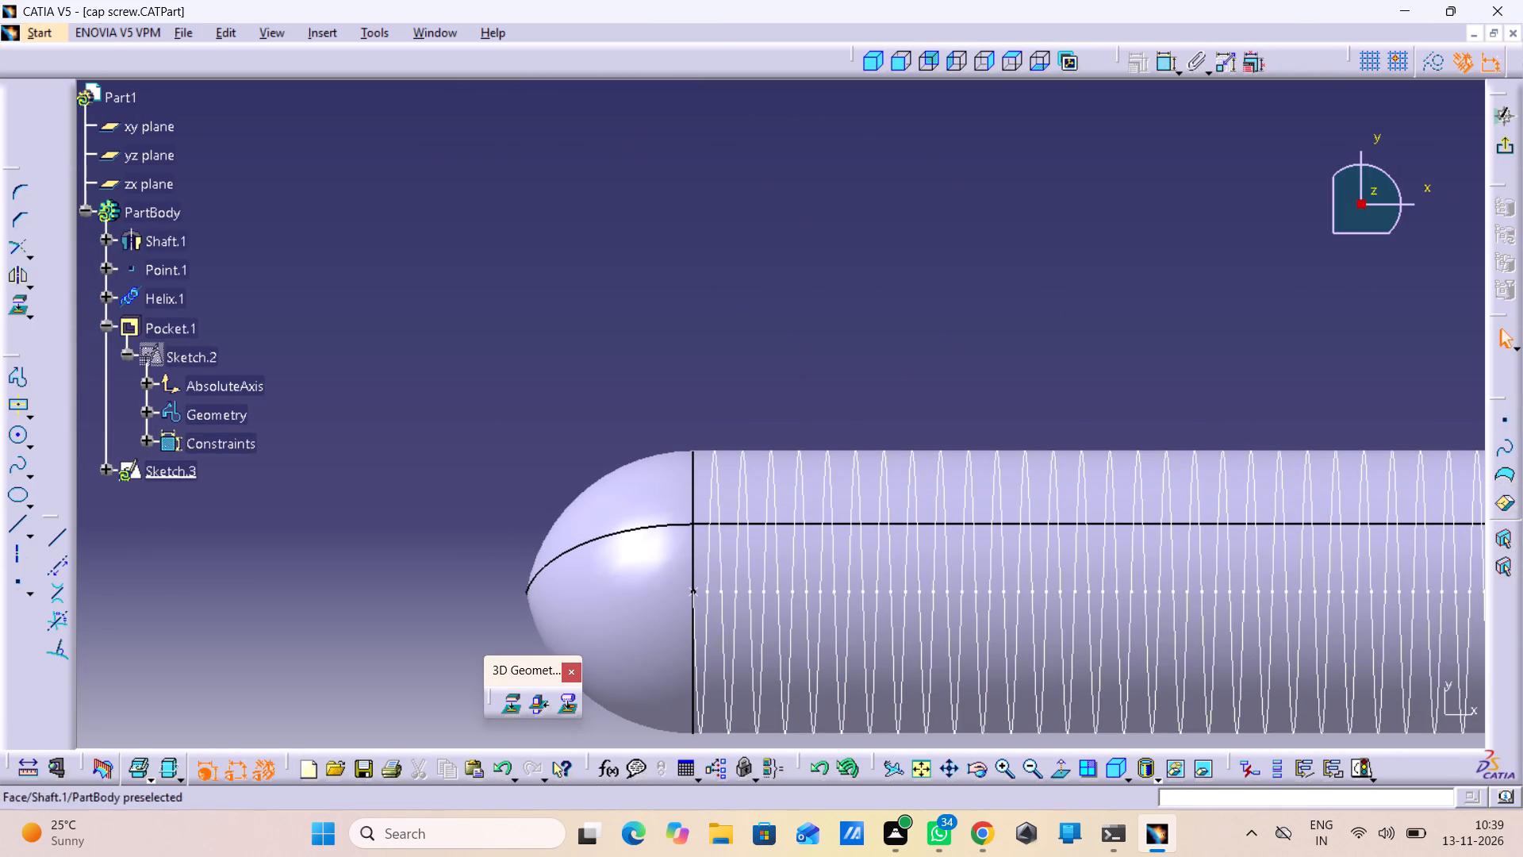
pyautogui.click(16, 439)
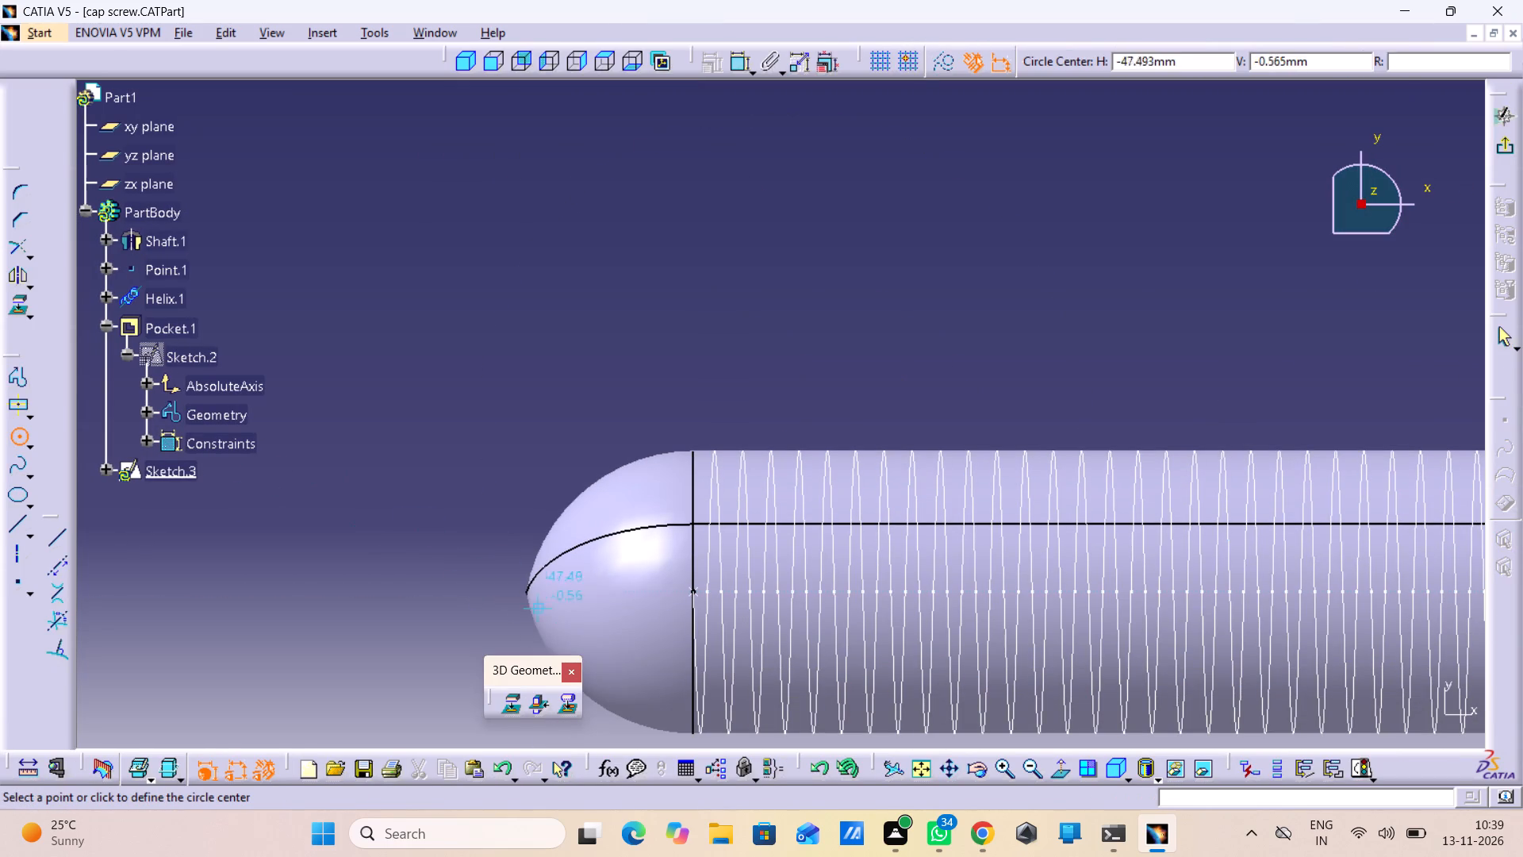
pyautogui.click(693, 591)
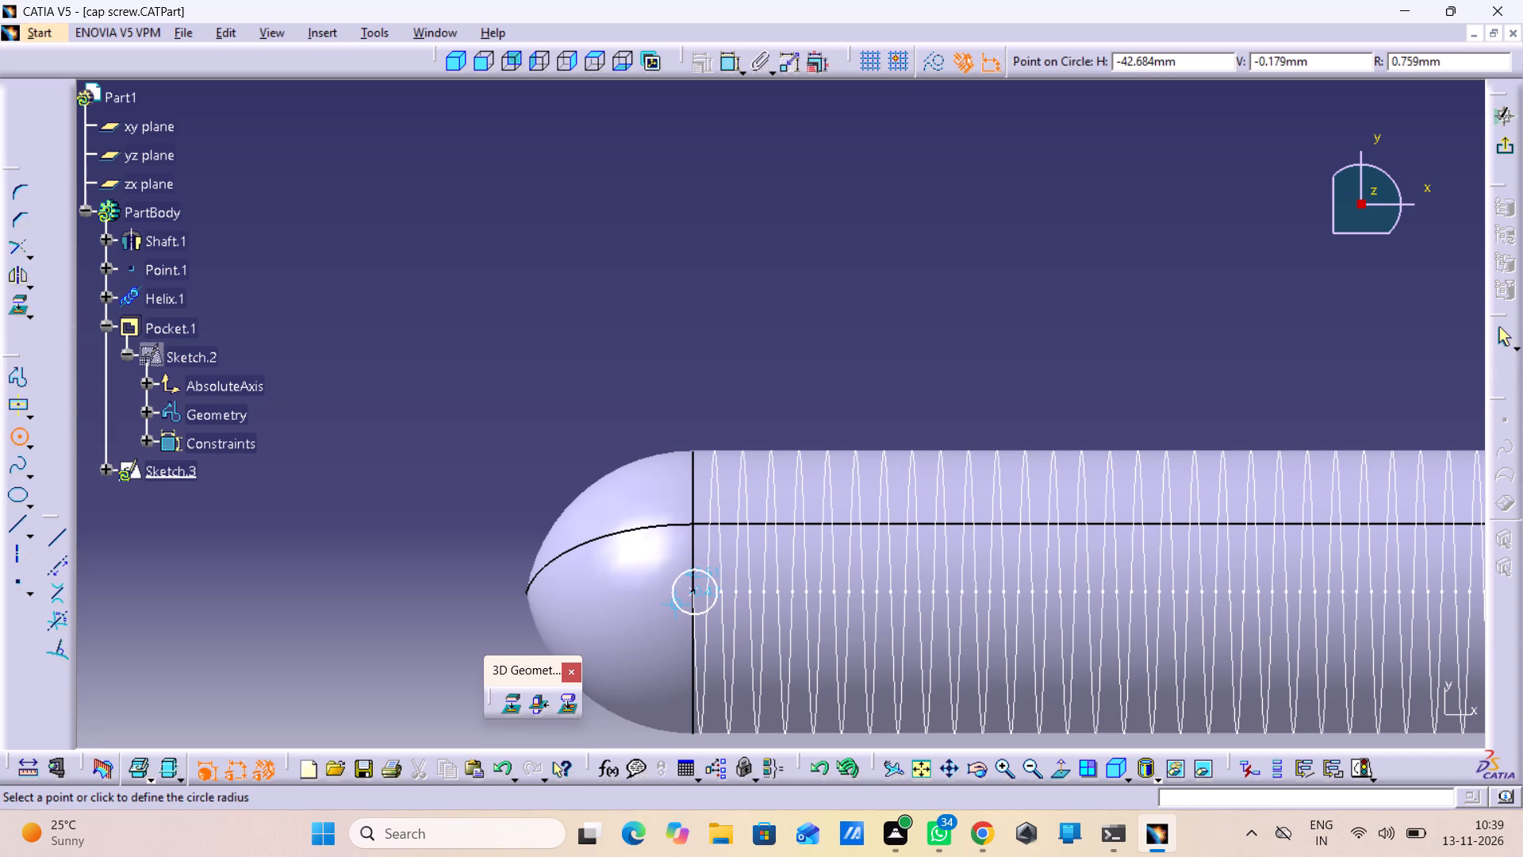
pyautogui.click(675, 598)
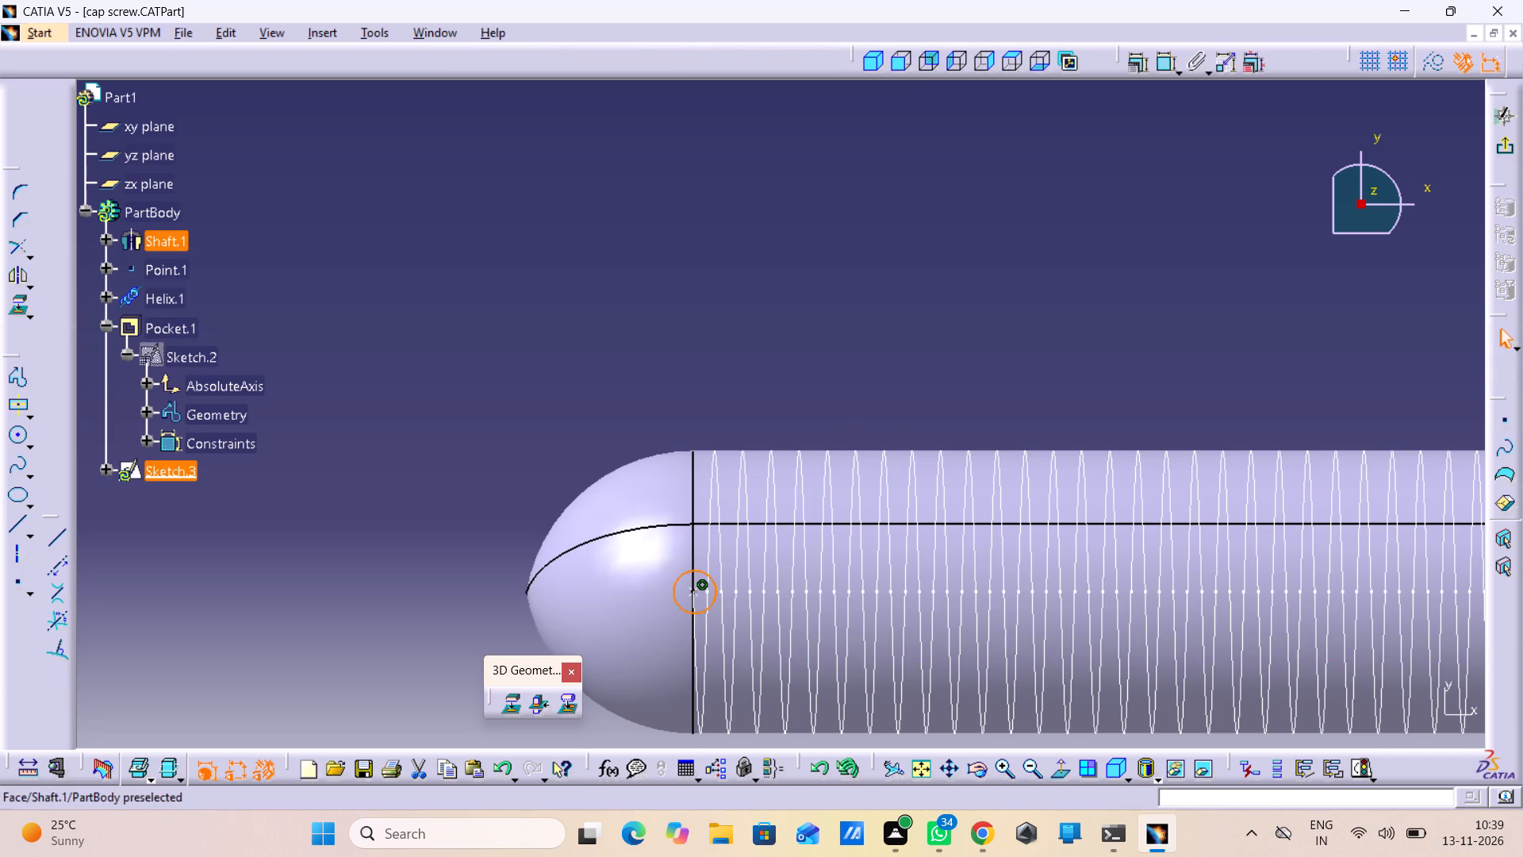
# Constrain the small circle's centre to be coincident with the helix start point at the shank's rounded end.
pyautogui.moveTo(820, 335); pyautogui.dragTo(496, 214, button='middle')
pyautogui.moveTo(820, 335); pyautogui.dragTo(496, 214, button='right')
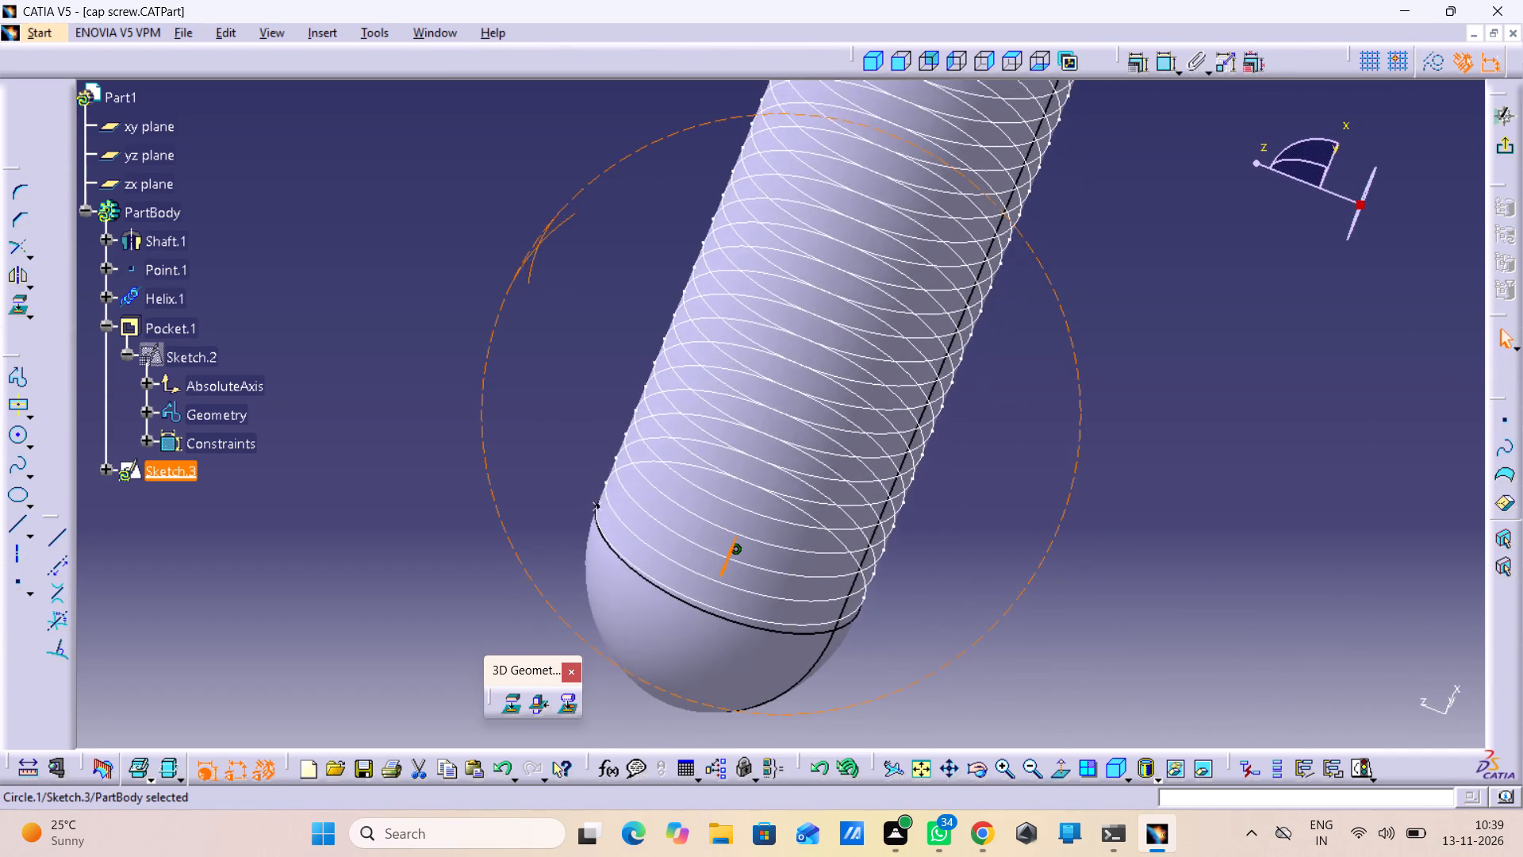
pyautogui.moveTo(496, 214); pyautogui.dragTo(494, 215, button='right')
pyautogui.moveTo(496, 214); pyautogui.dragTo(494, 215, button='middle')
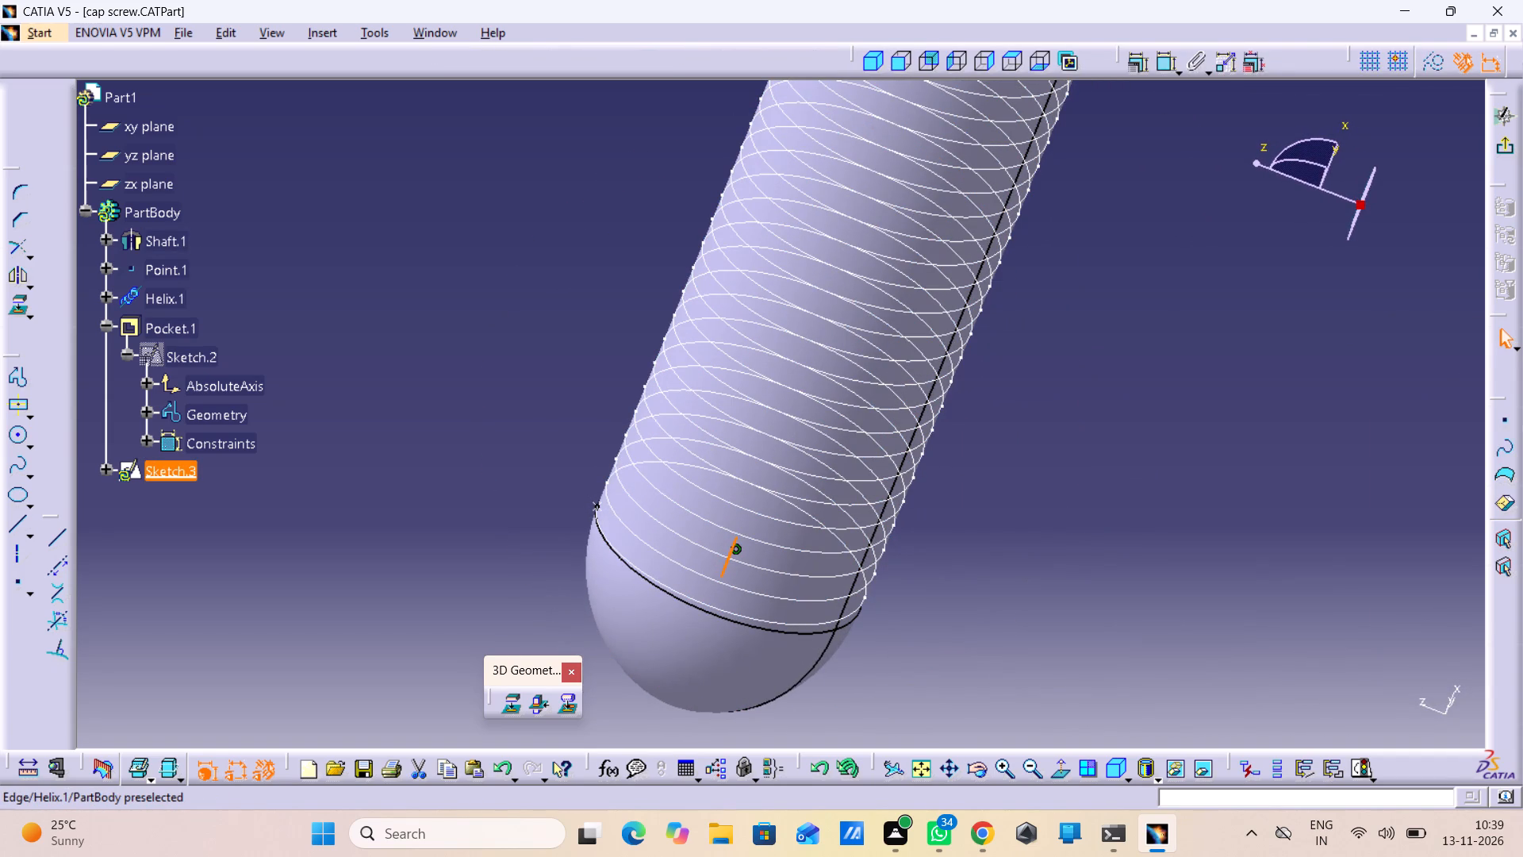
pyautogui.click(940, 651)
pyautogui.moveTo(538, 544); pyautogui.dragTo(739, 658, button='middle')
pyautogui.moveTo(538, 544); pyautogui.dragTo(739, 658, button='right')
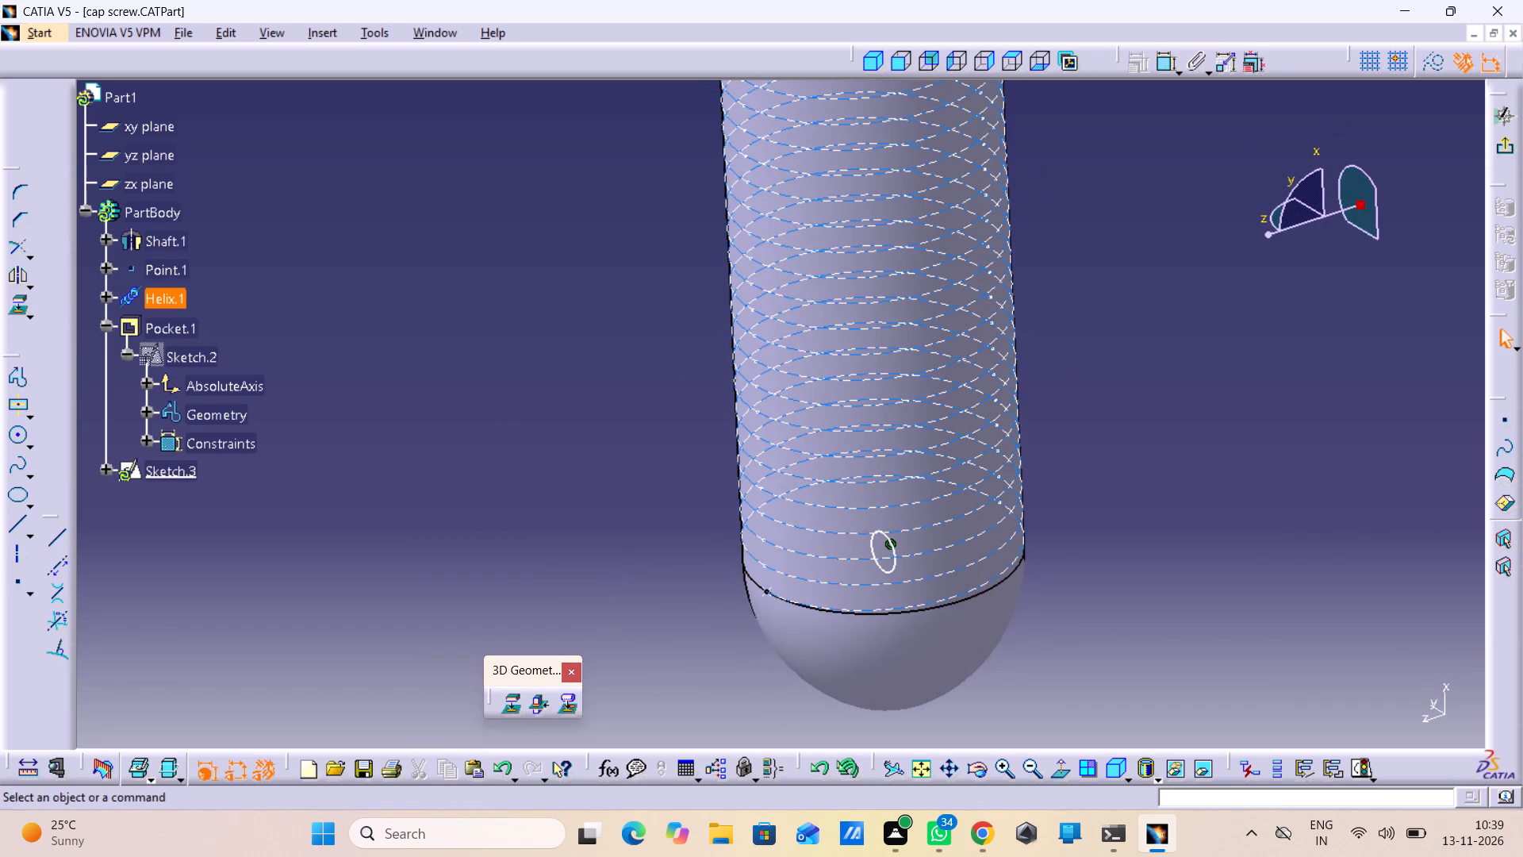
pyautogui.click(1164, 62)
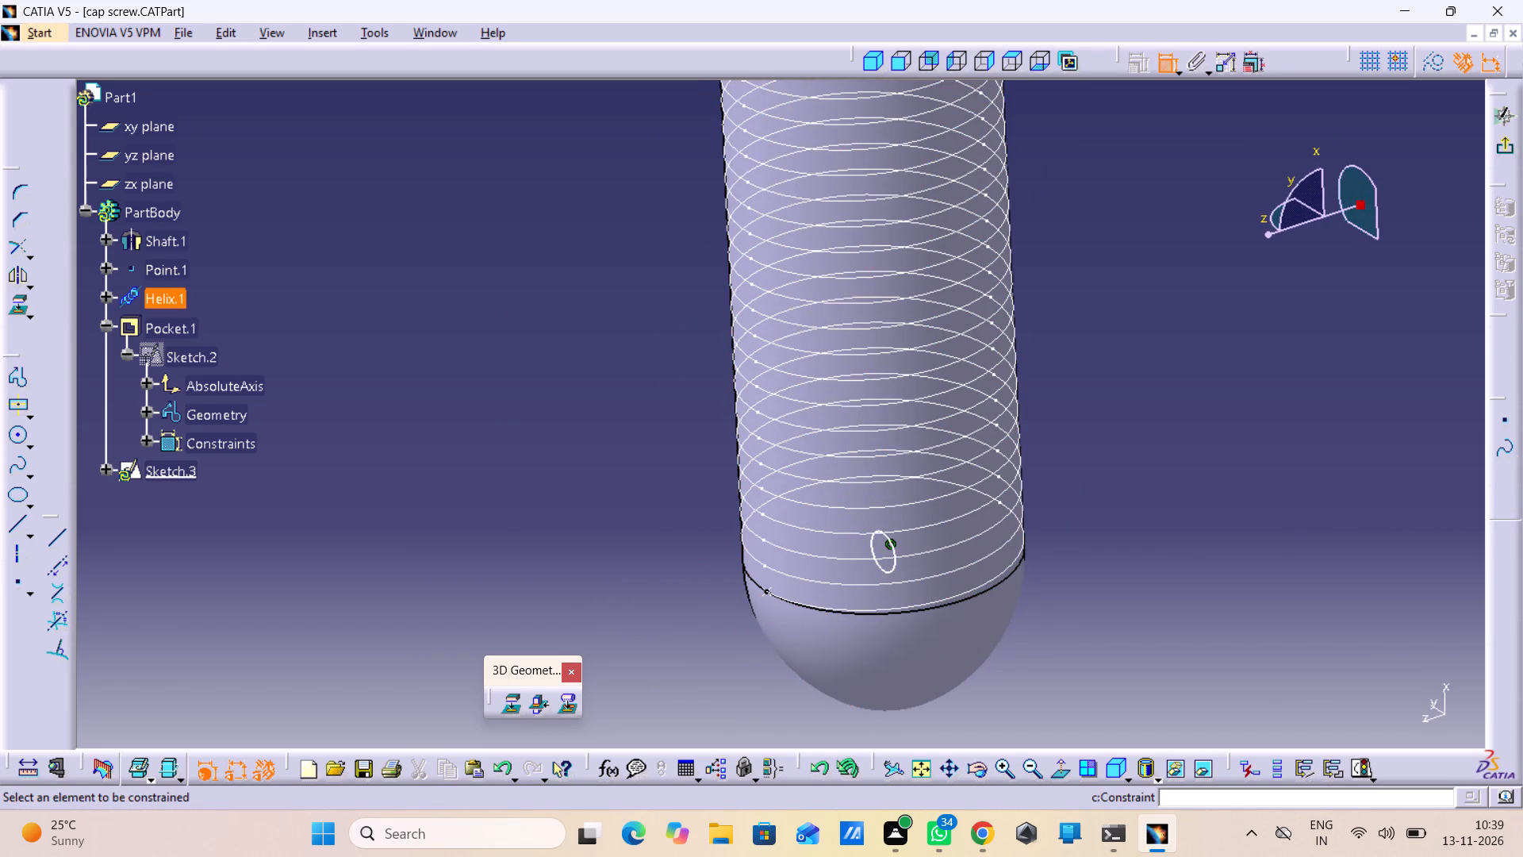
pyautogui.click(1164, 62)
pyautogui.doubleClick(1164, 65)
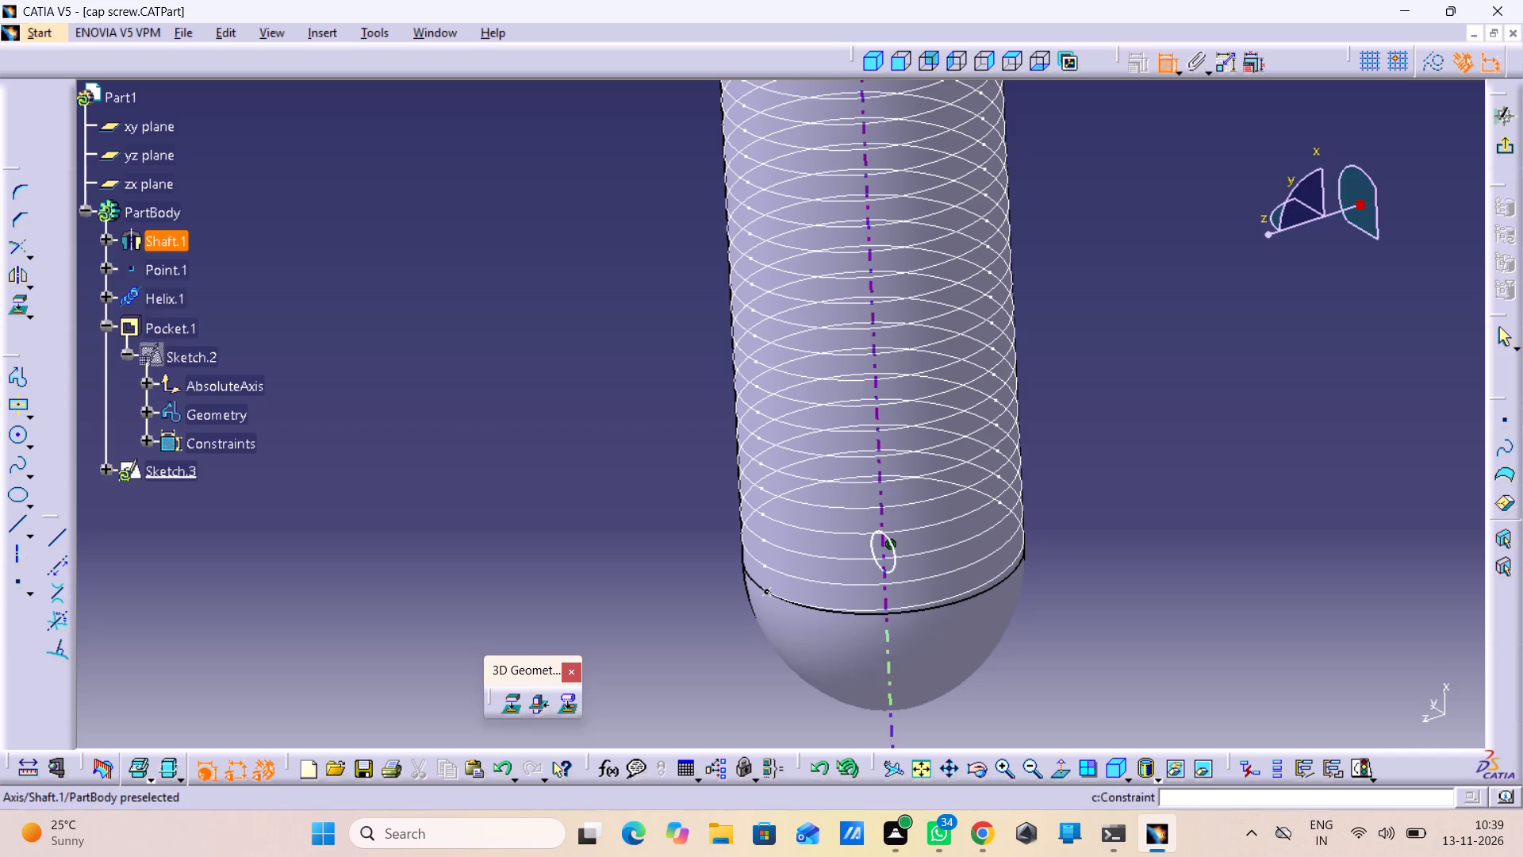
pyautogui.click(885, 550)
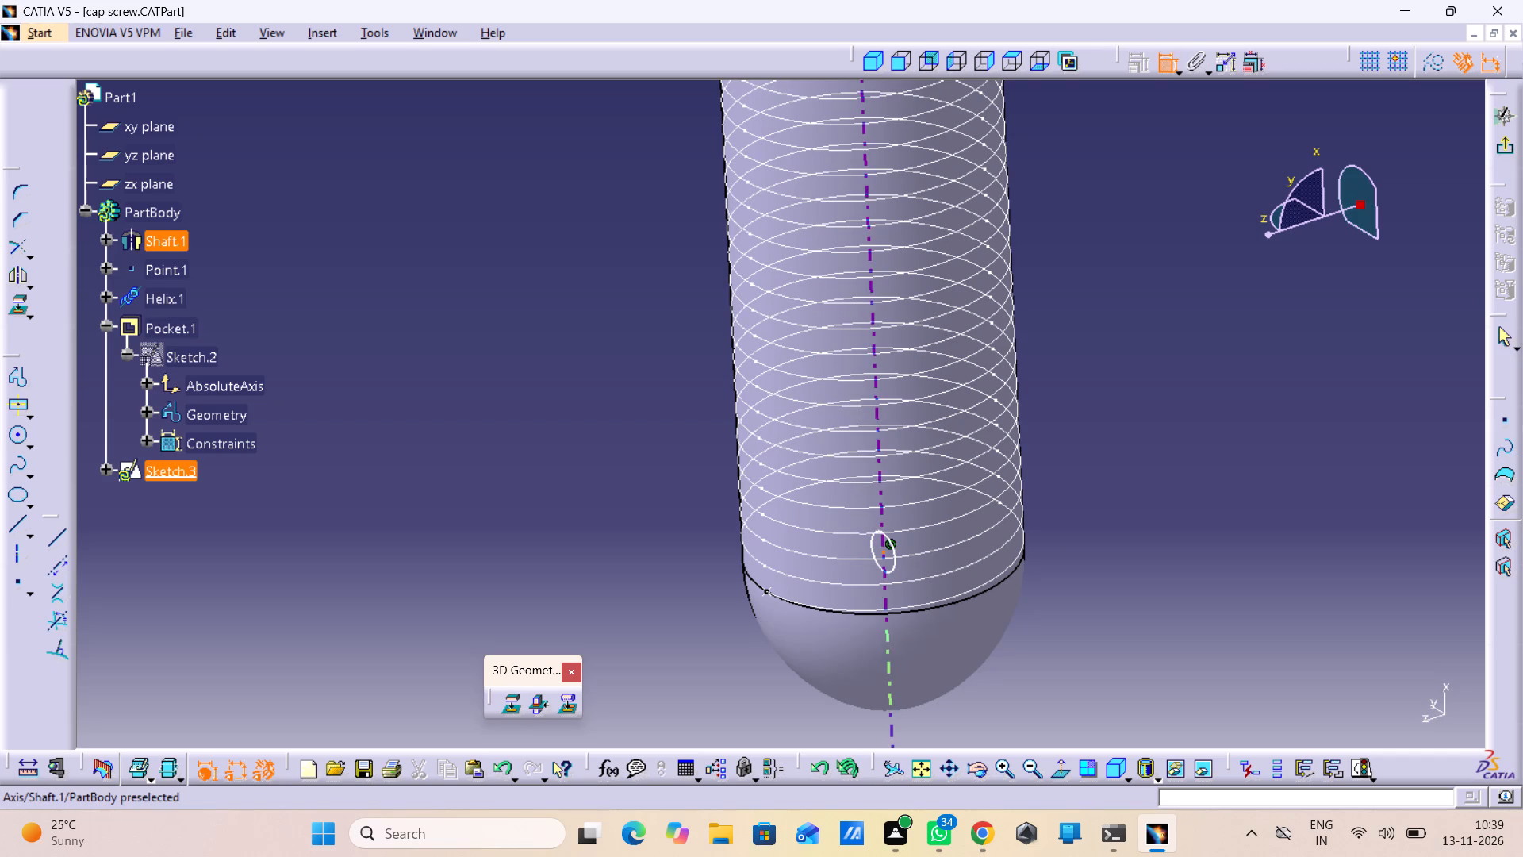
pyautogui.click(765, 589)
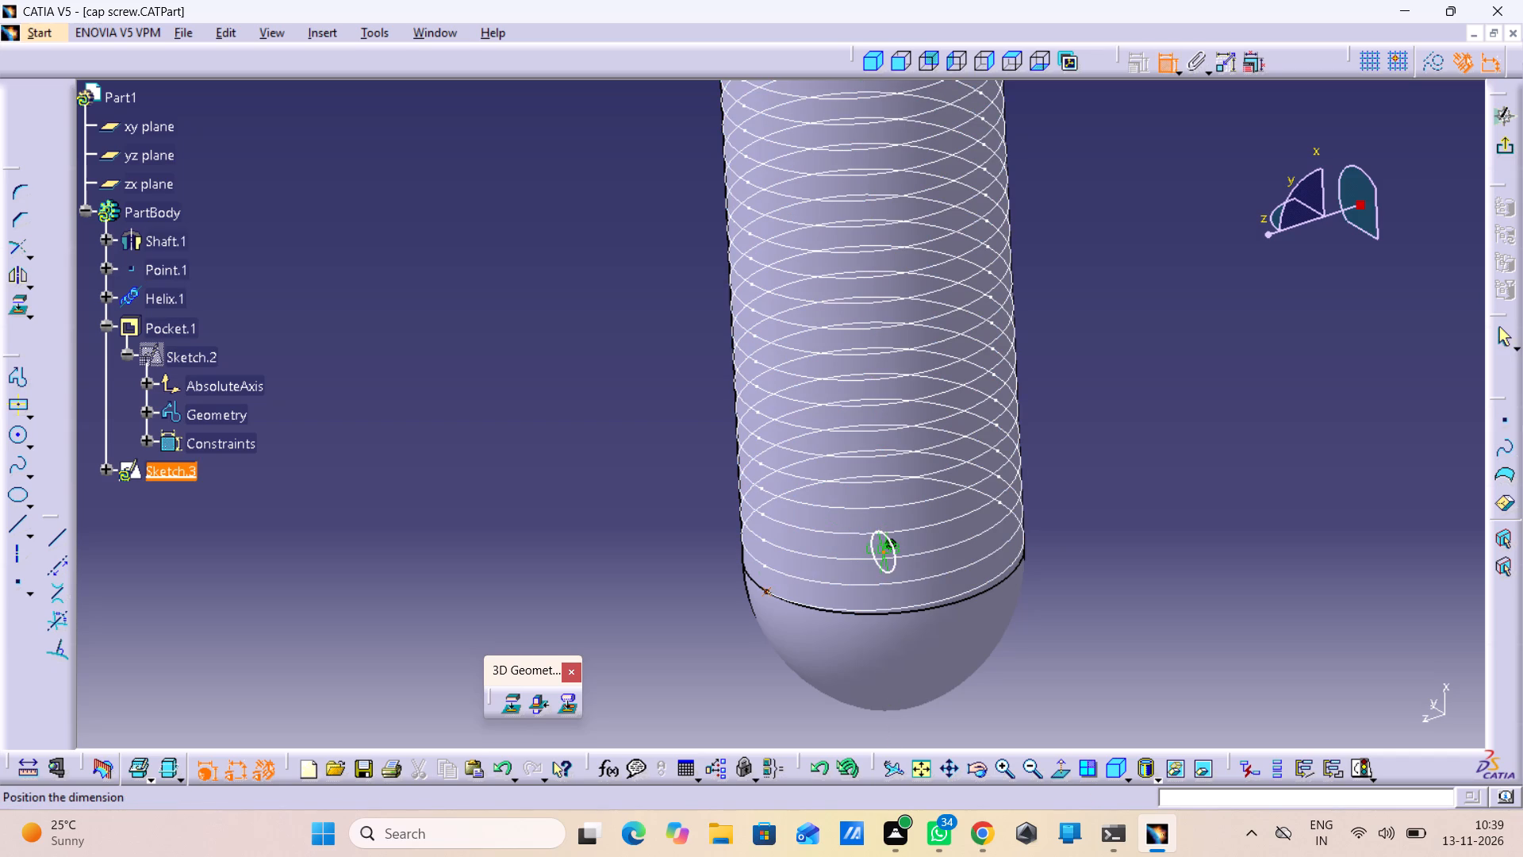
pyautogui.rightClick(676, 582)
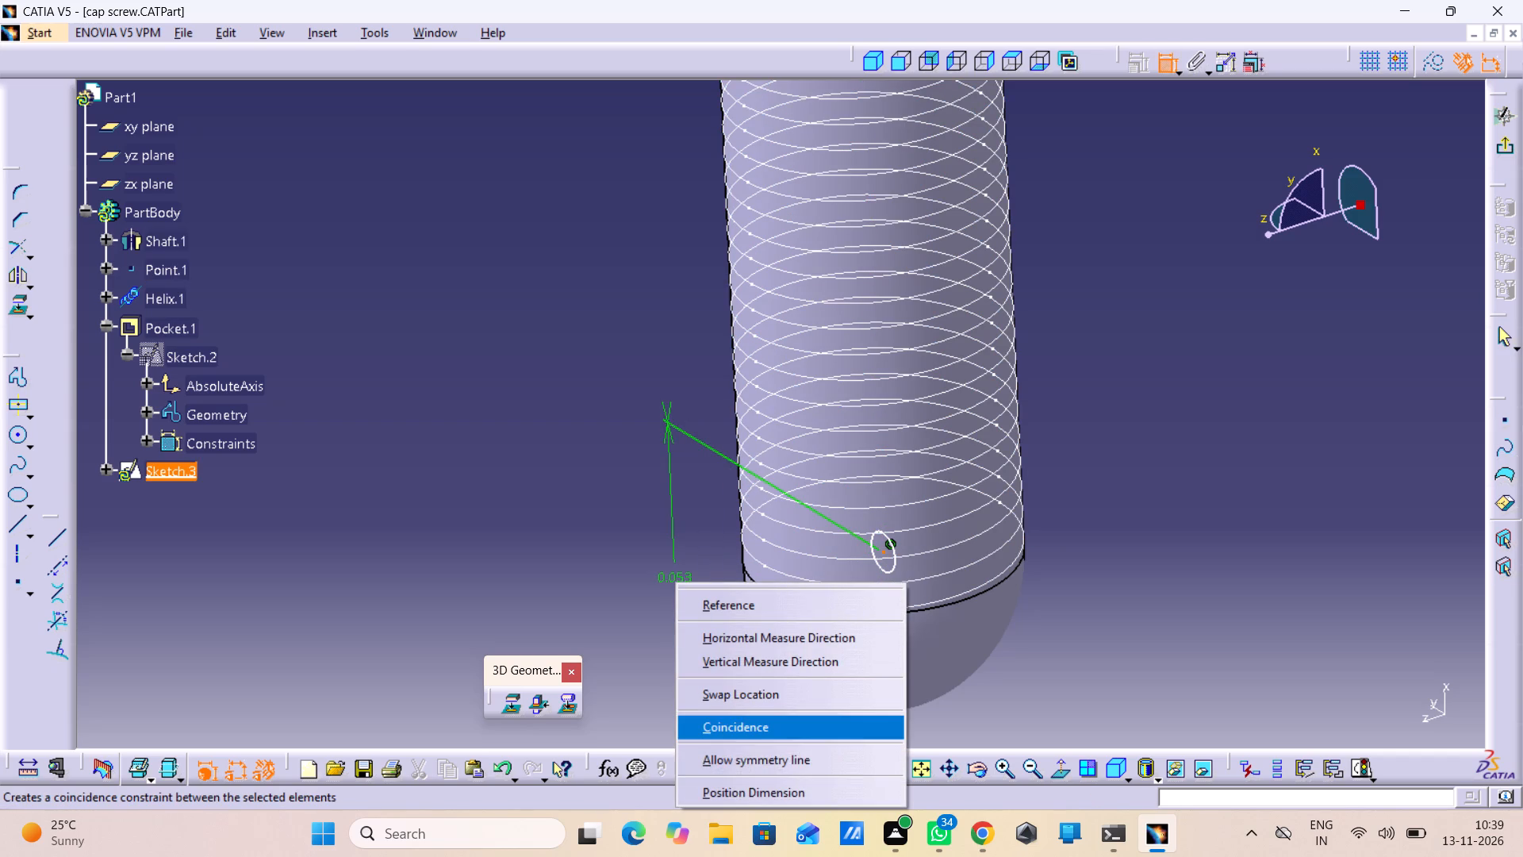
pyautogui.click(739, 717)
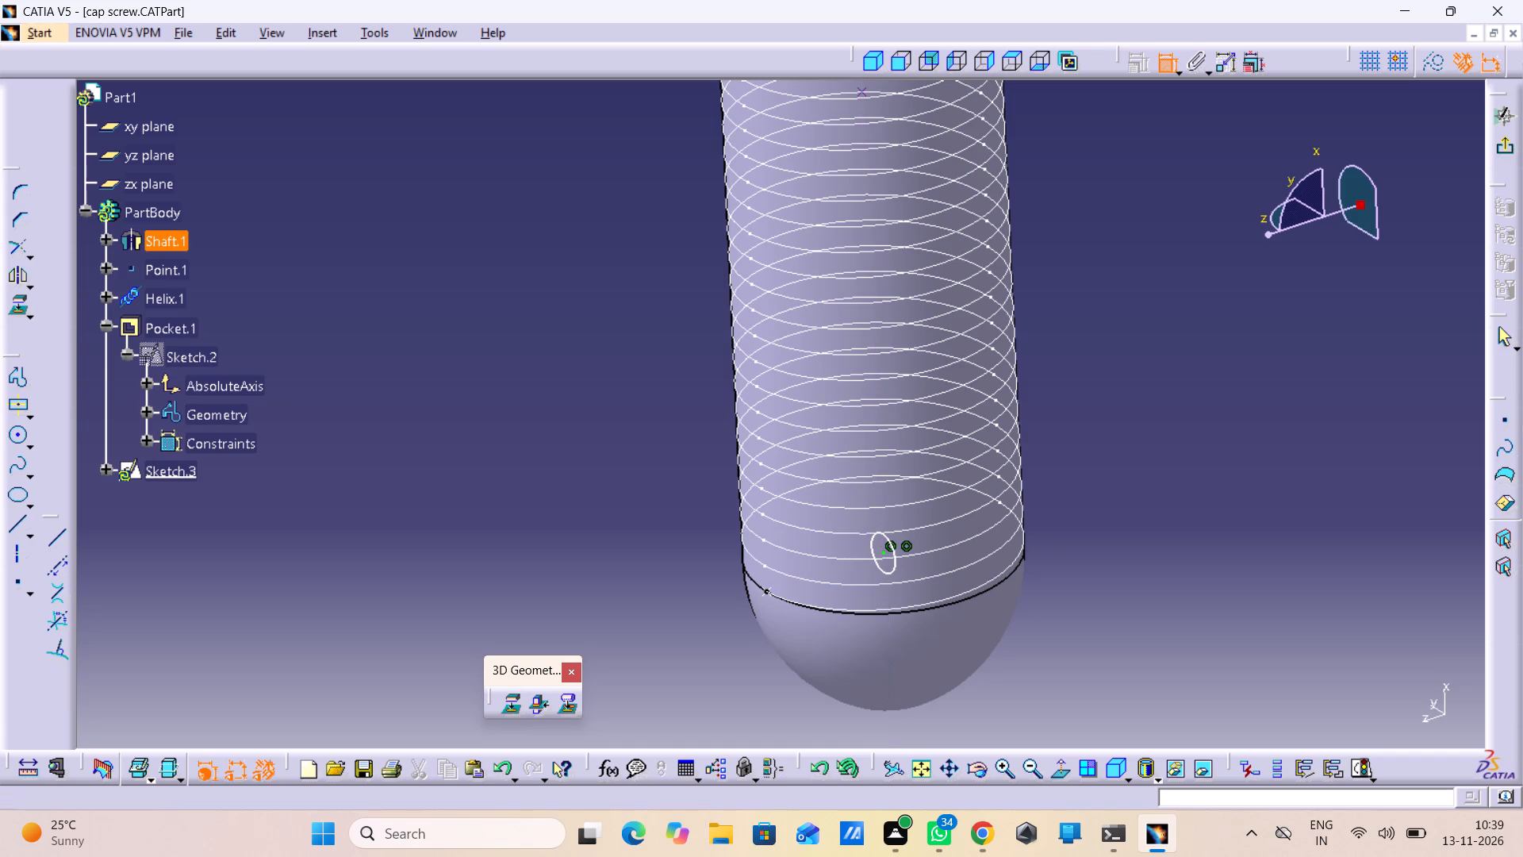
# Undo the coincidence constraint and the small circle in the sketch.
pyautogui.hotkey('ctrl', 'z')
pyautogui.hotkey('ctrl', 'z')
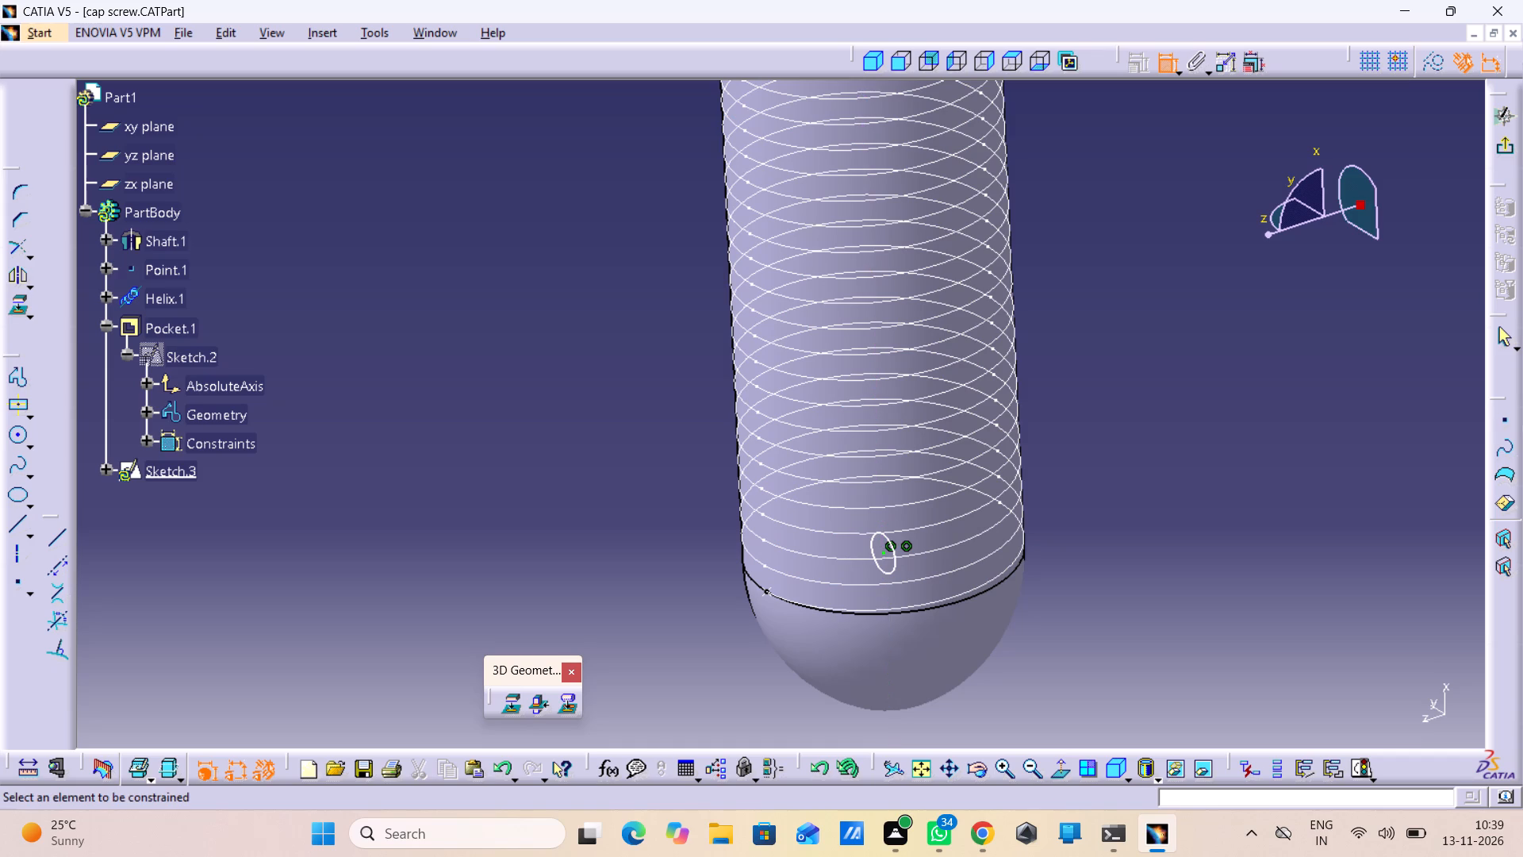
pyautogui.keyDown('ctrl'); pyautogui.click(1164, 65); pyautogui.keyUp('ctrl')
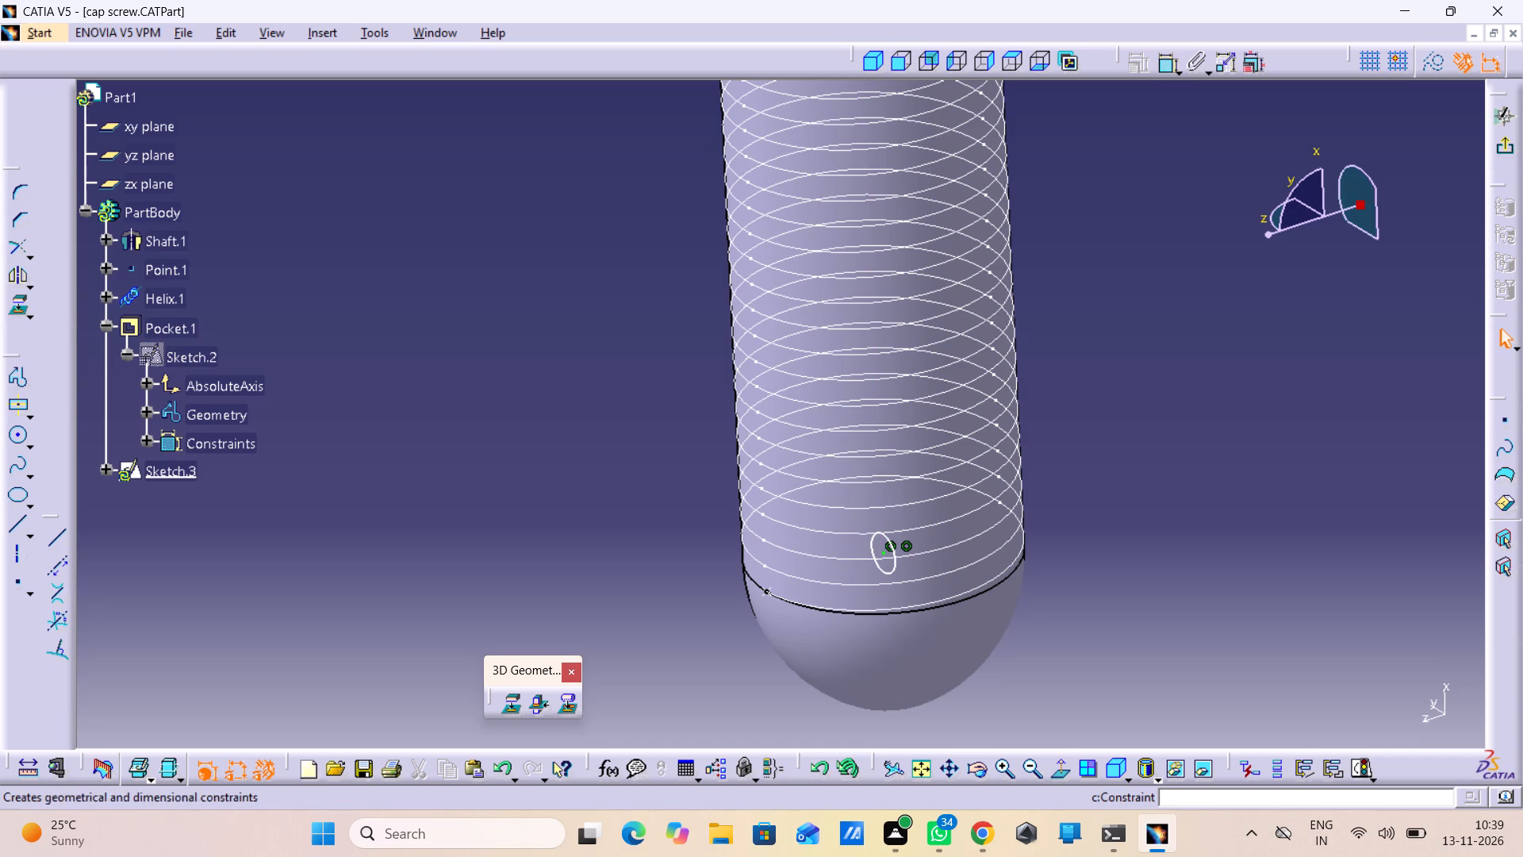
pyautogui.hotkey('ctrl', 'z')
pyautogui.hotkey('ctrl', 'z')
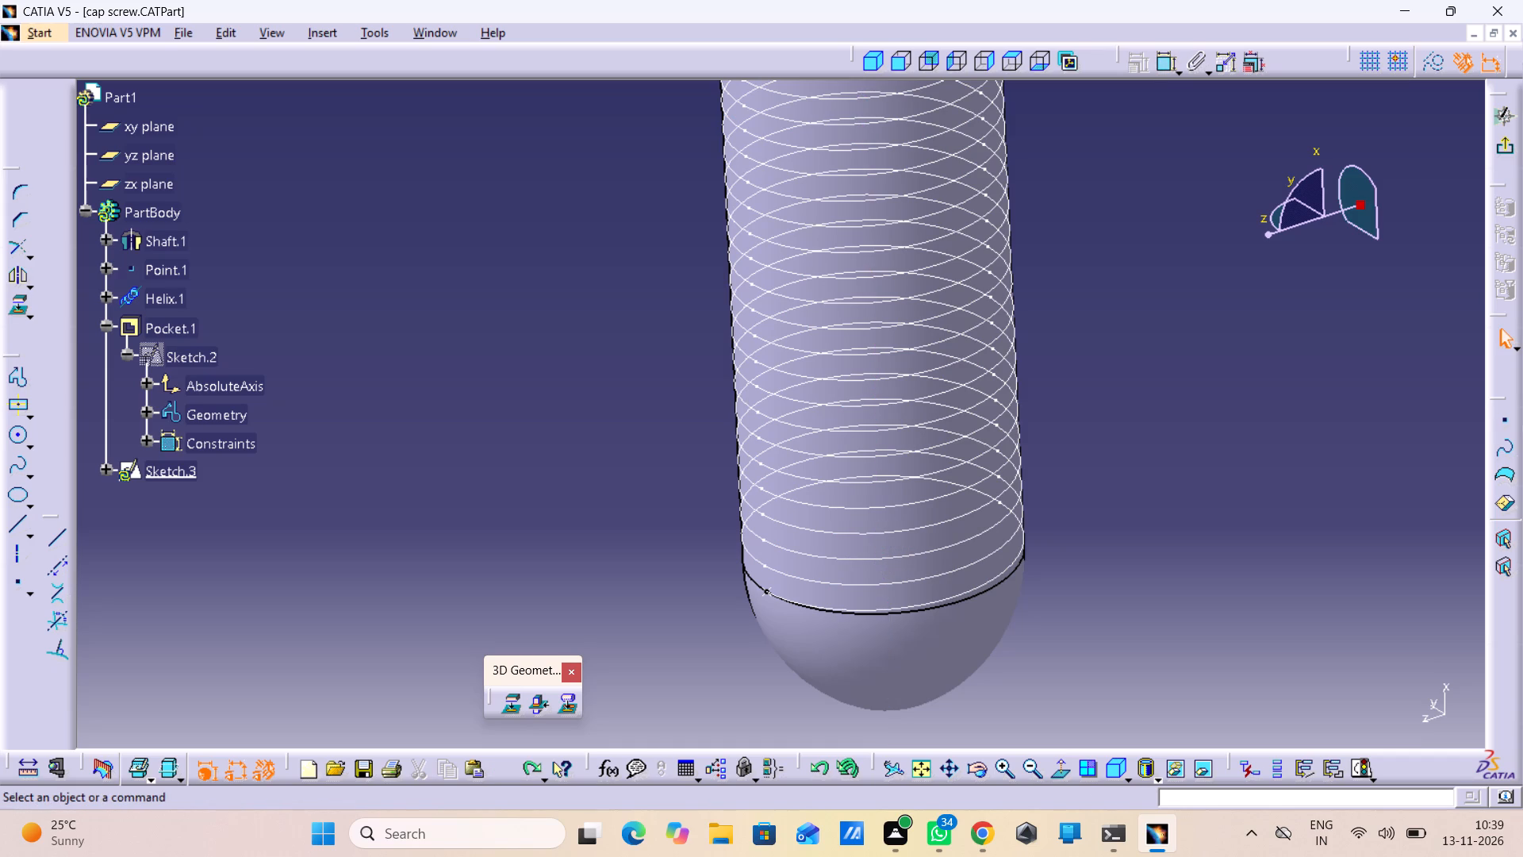
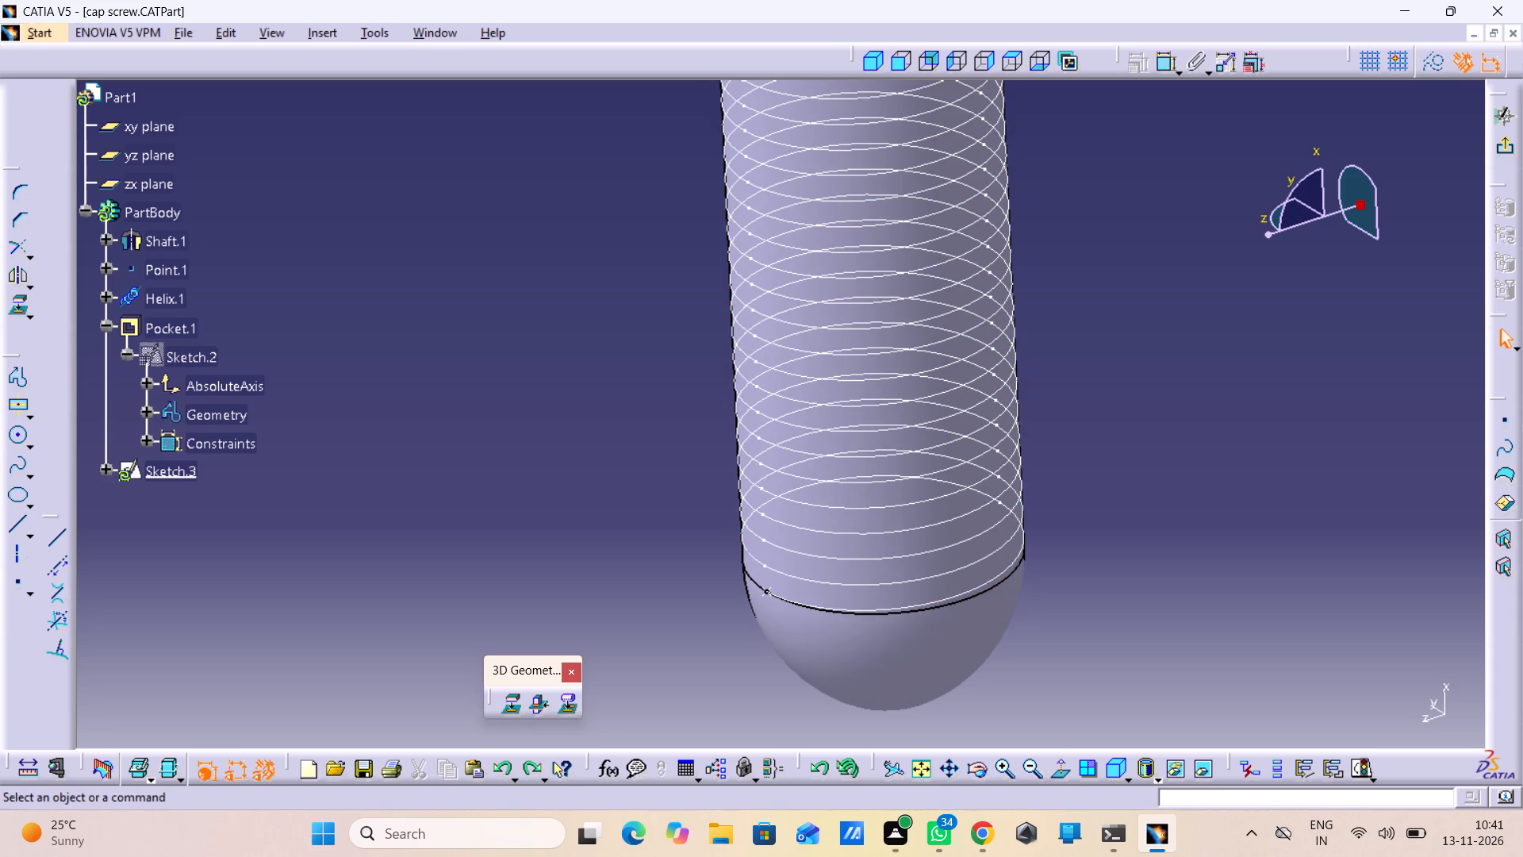
# Select the xy plane inside the hexagonal socket of the cap screw's head.
pyautogui.moveTo(658, 221); pyautogui.dragTo(667, 324, button='middle')
pyautogui.rightClick(658, 221)
pyautogui.moveTo(667, 324); pyautogui.dragTo(667, 484, button='middle')
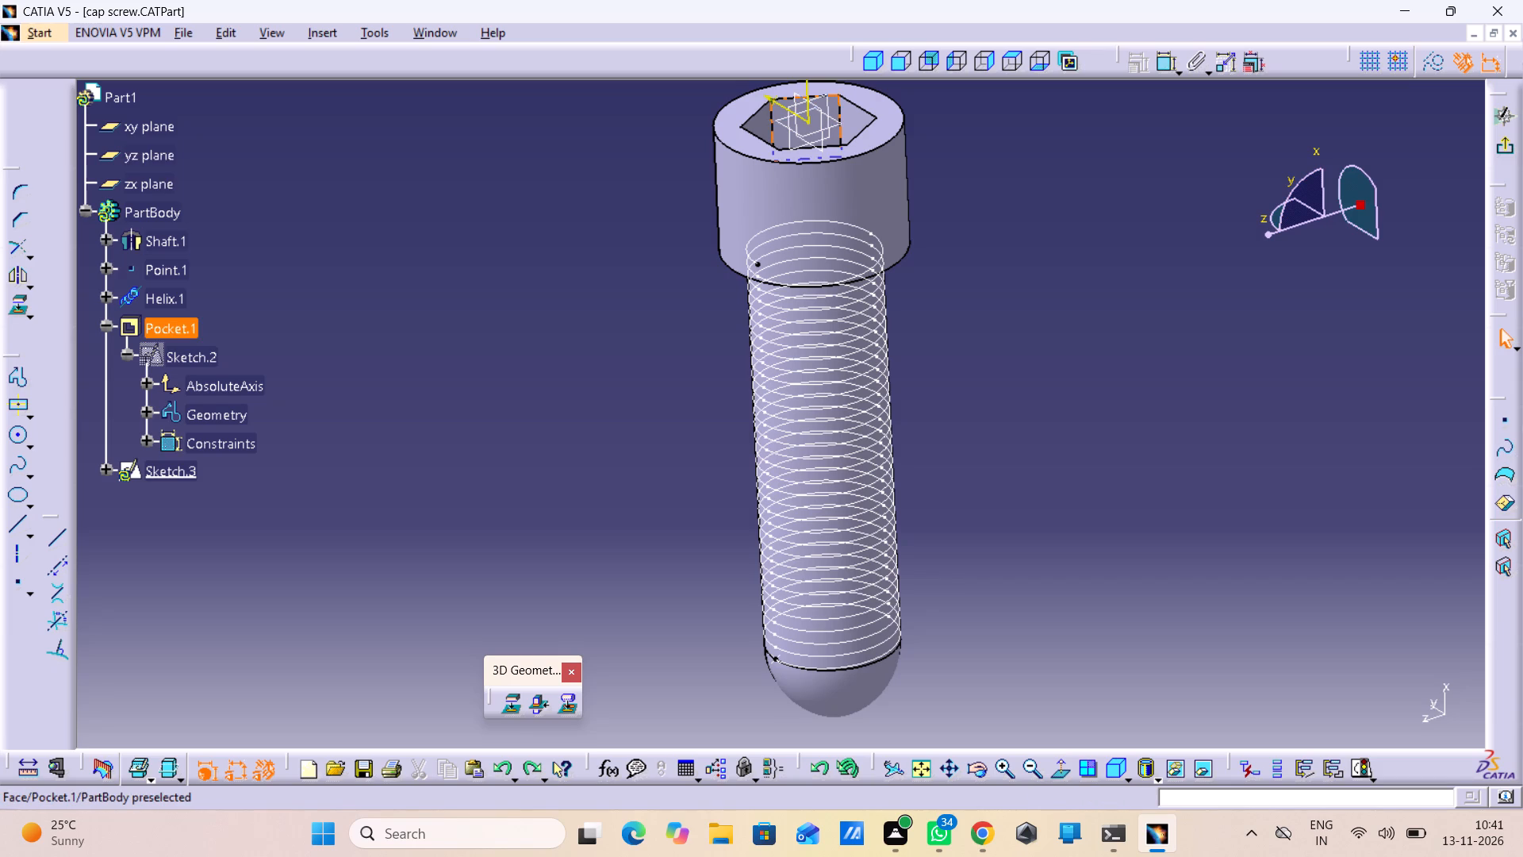
pyautogui.click(819, 150)
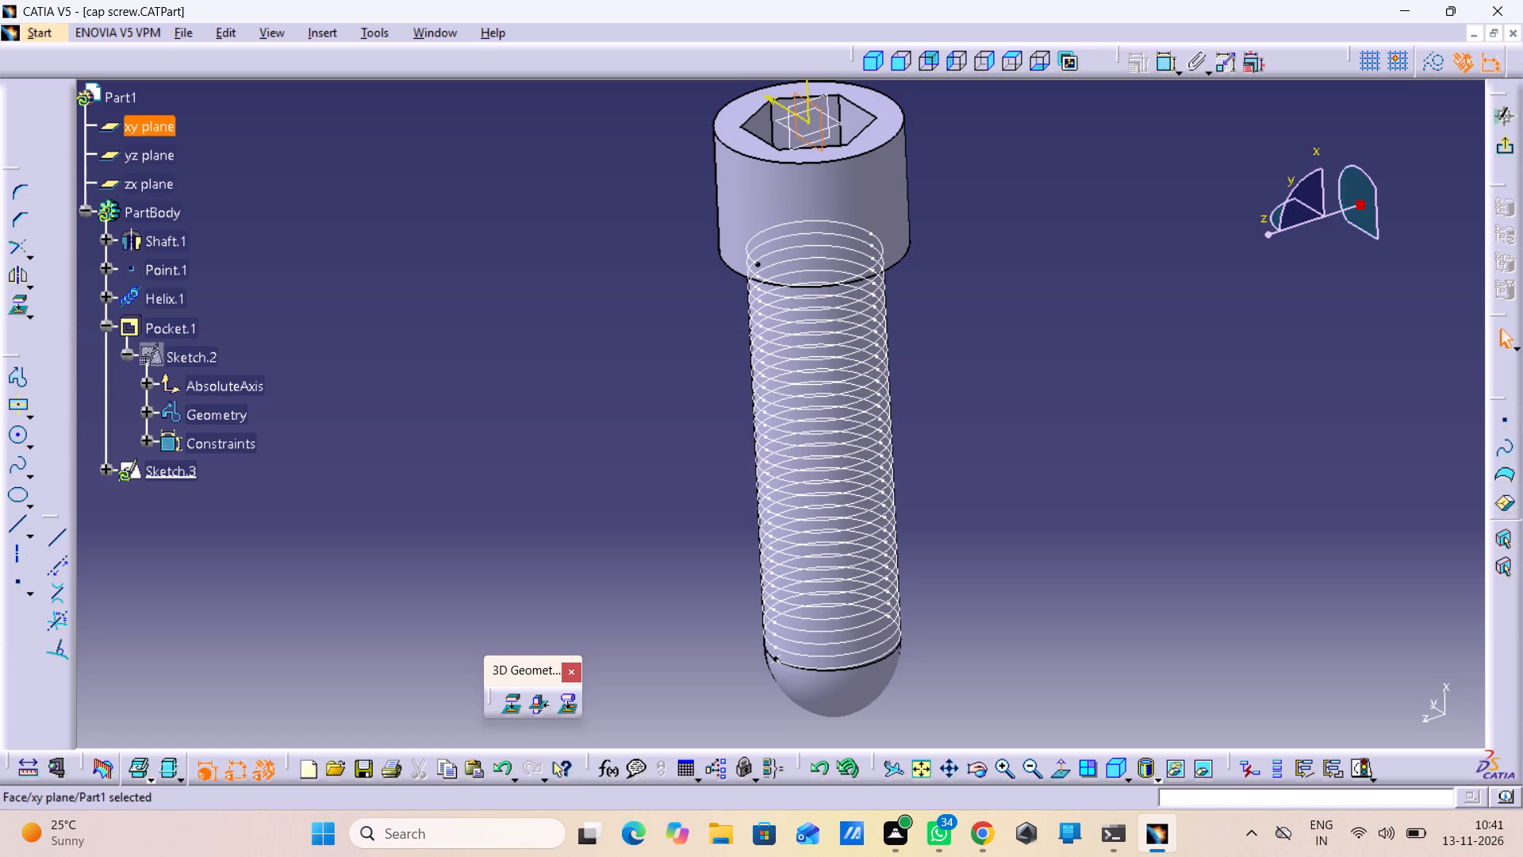
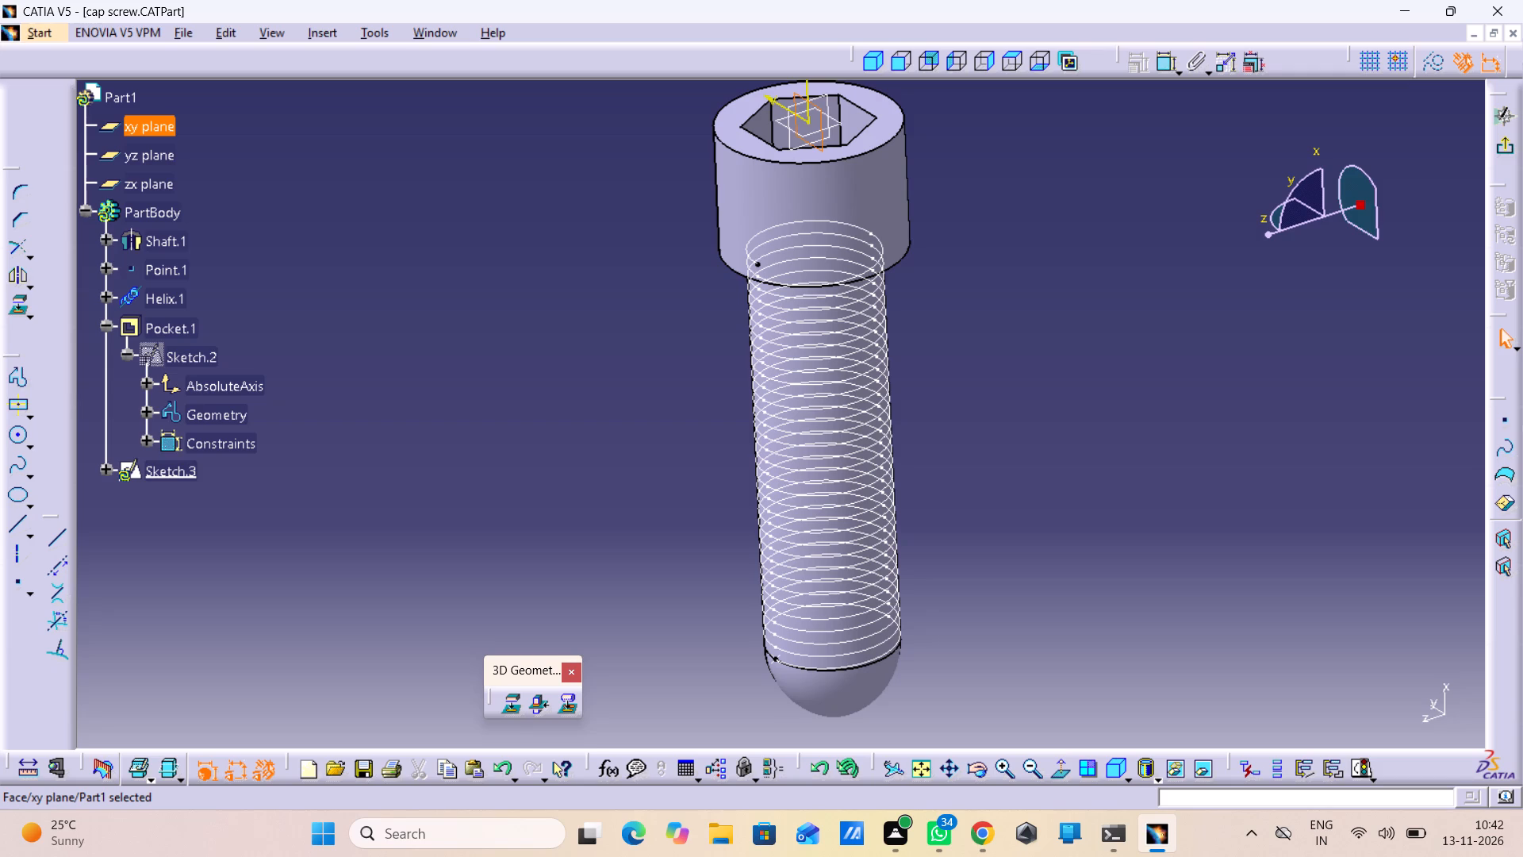
# Clear the plane selection and undo the last operations on the cap screw until the empty third sketch is removed.
pyautogui.click(1459, 714)
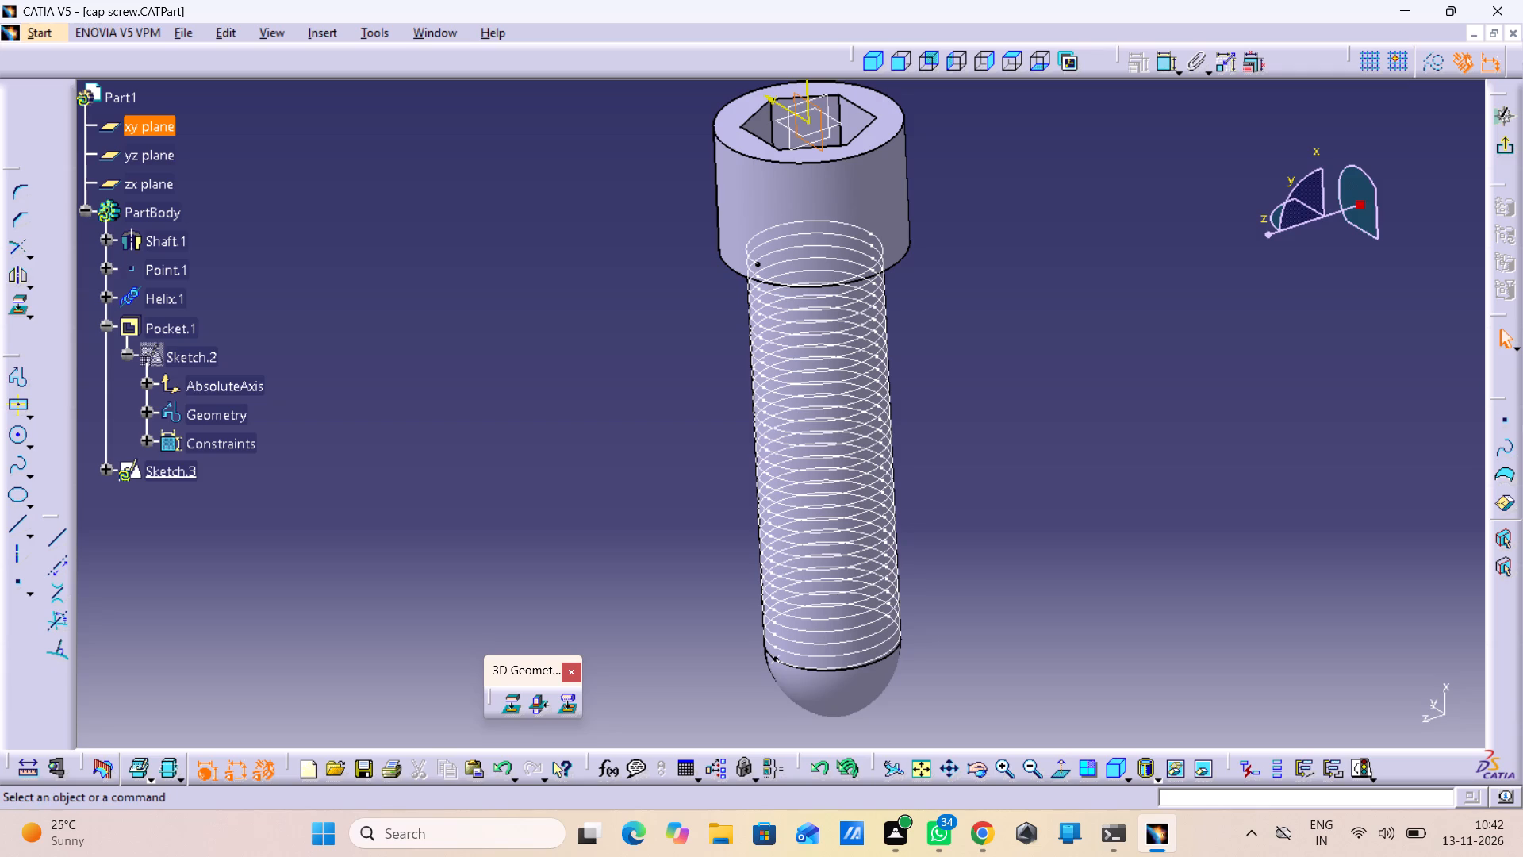
pyautogui.click(1274, 655)
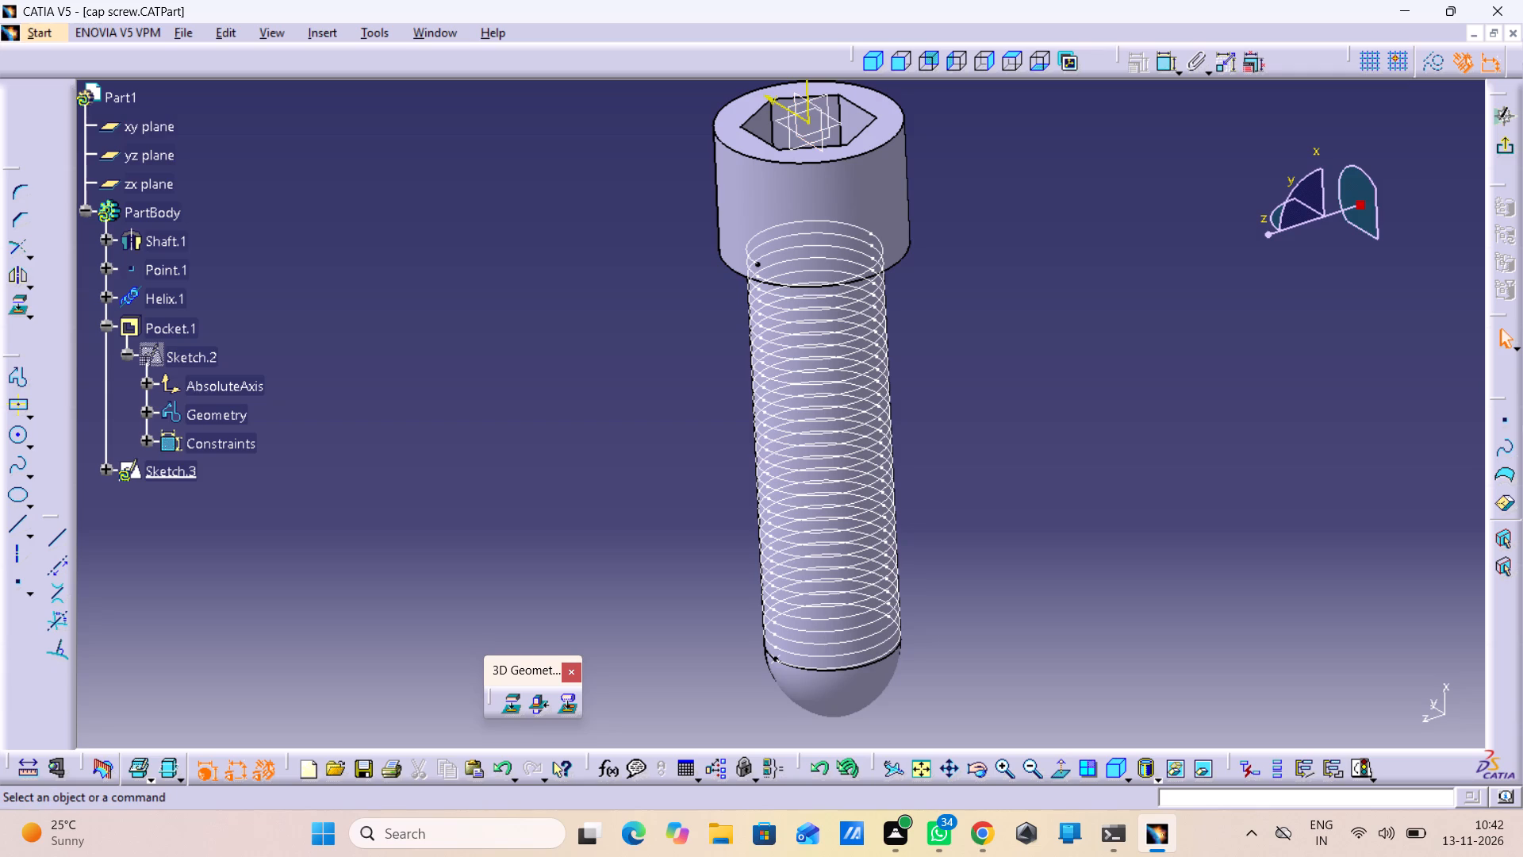
pyautogui.hotkey('ctrl', 'z')
pyautogui.hotkey('ctrl', 'z')
pyautogui.hotkey('ctrl', 'z')
pyautogui.hotkey('ctrl', 'z')
pyautogui.hotkey('ctrl', 'z')
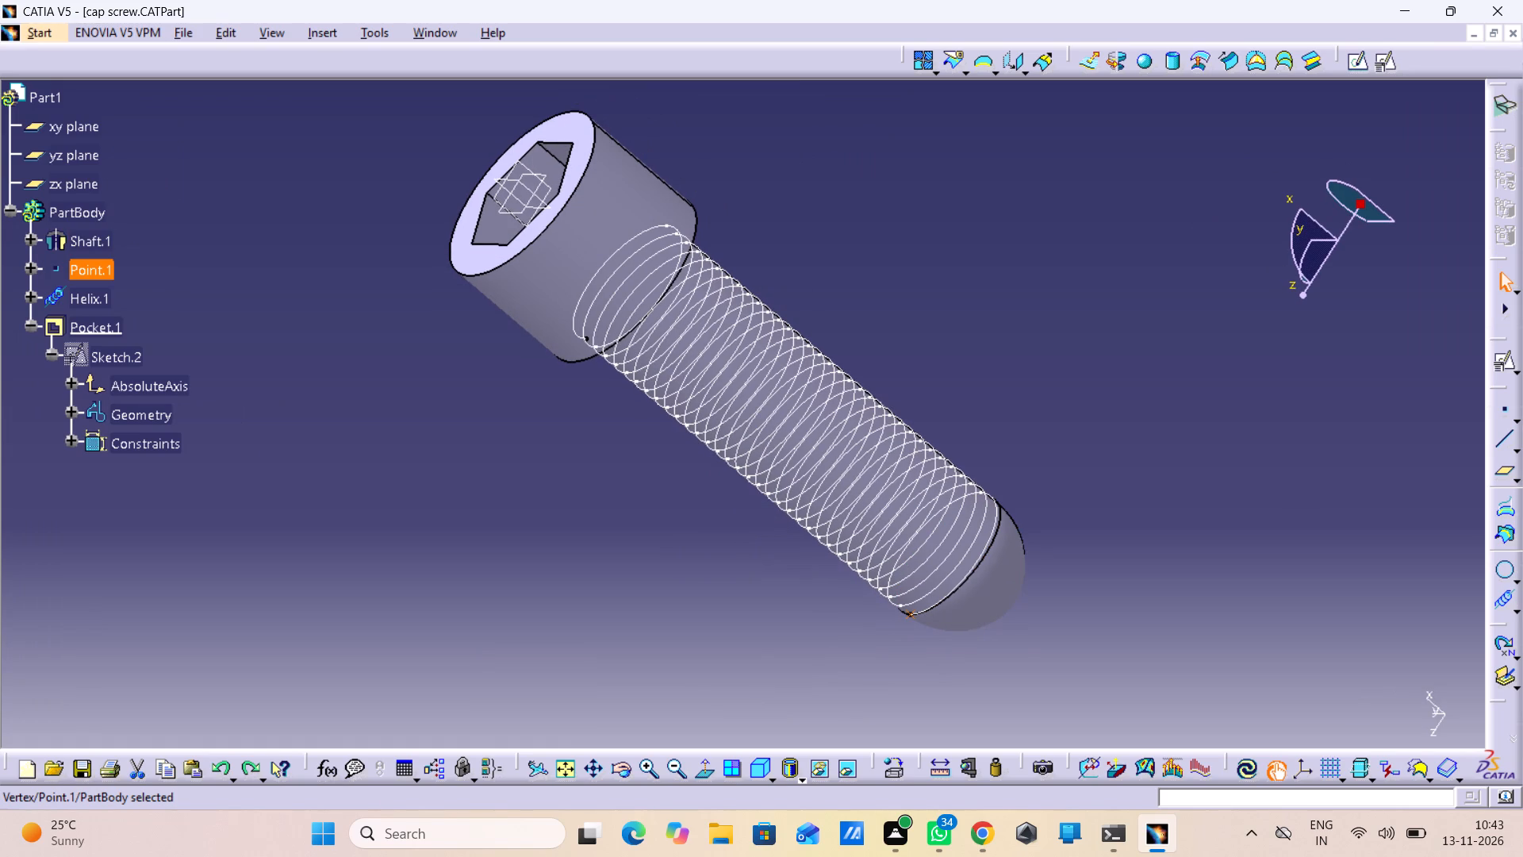
# Start a reference plane of type Normal to curve through Point.1 at the tip end of the screw's shank.
pyautogui.click(1507, 477)
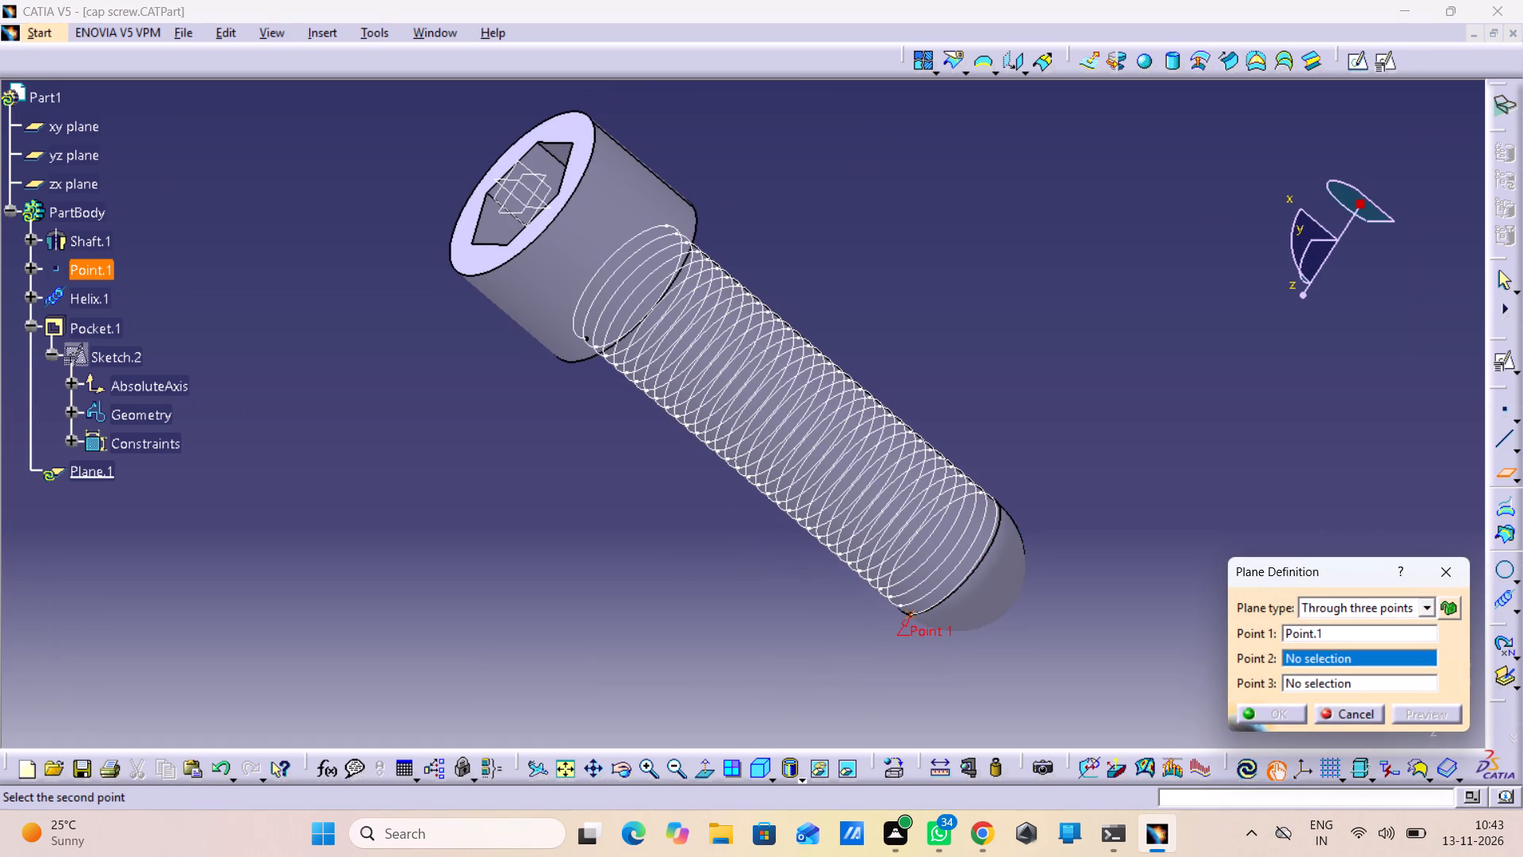
pyautogui.click(1421, 608)
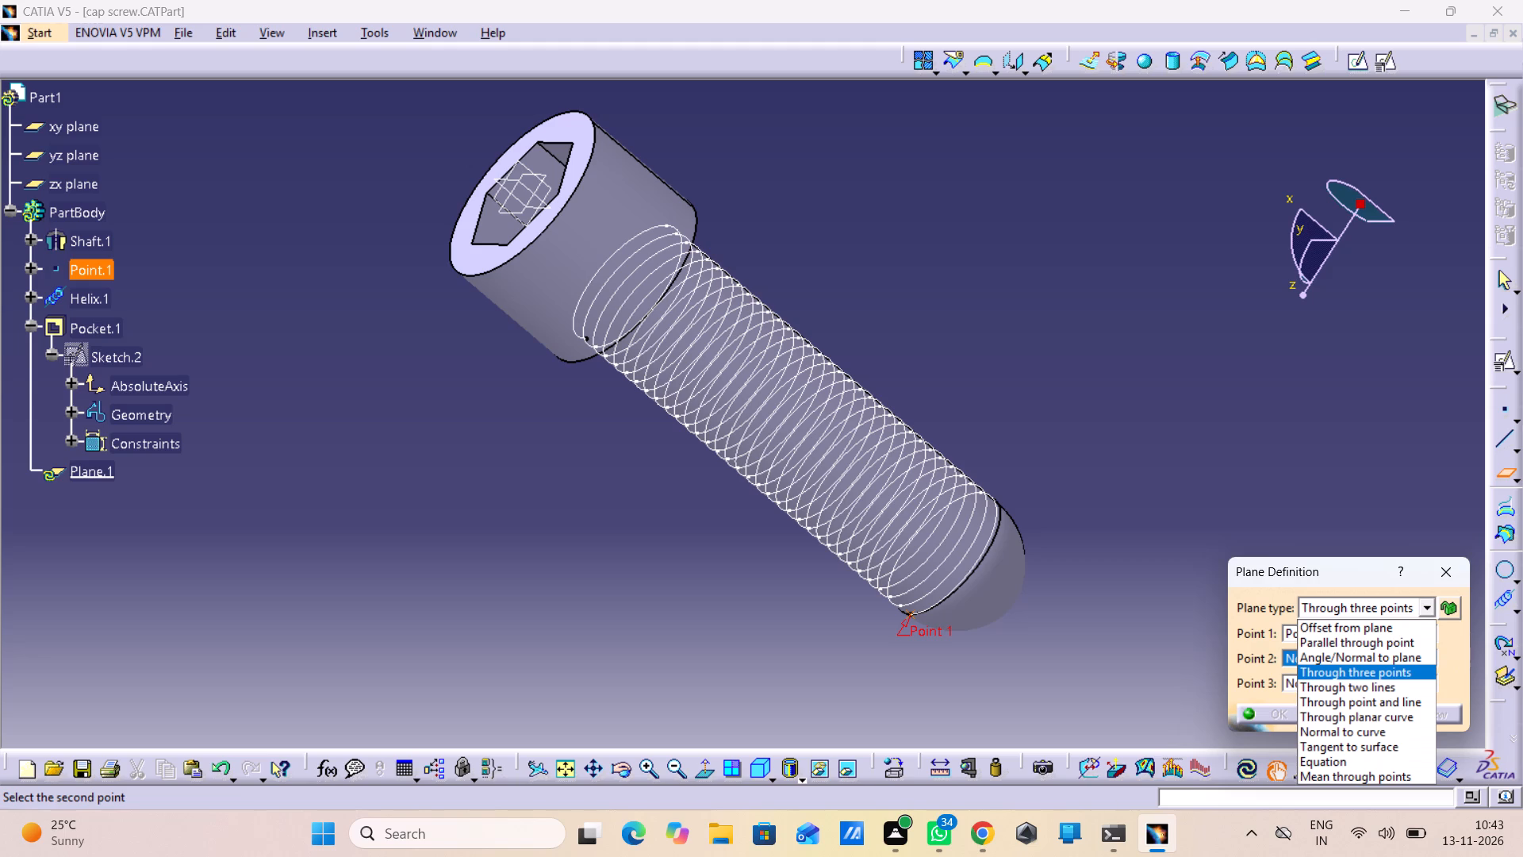
pyautogui.click(1379, 733)
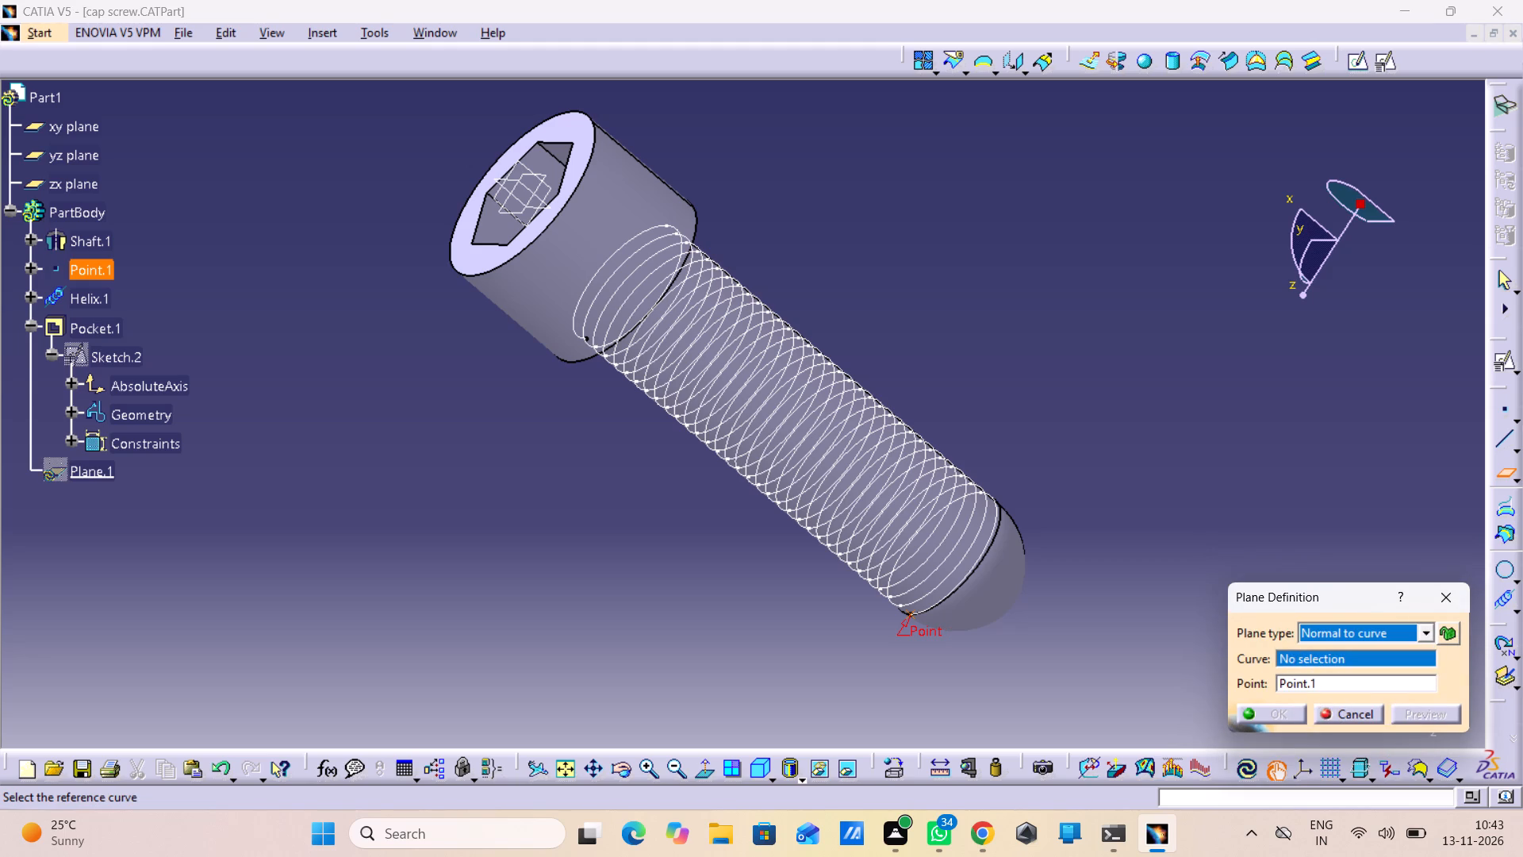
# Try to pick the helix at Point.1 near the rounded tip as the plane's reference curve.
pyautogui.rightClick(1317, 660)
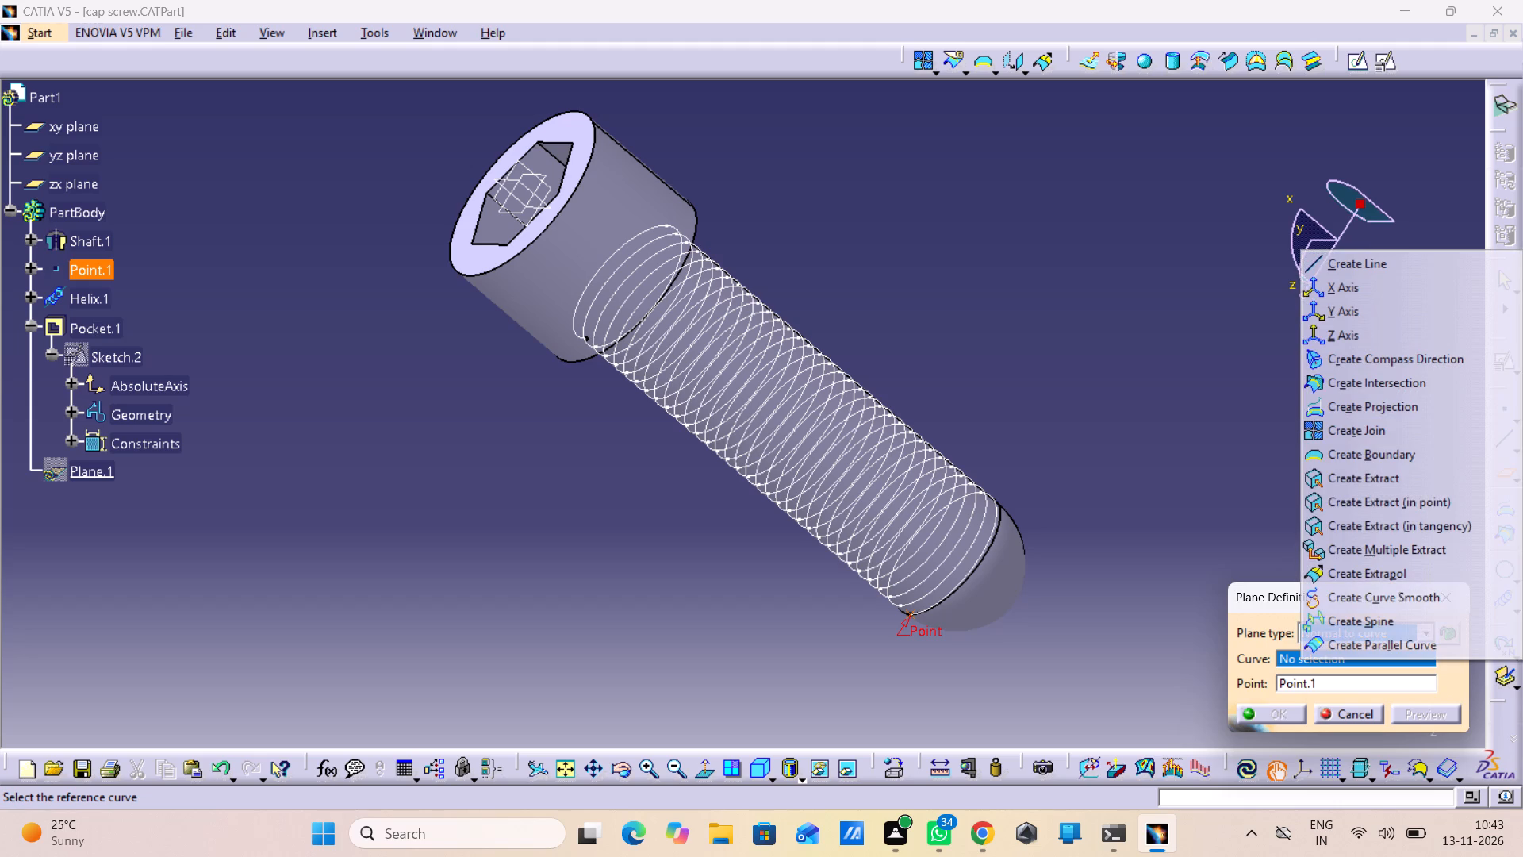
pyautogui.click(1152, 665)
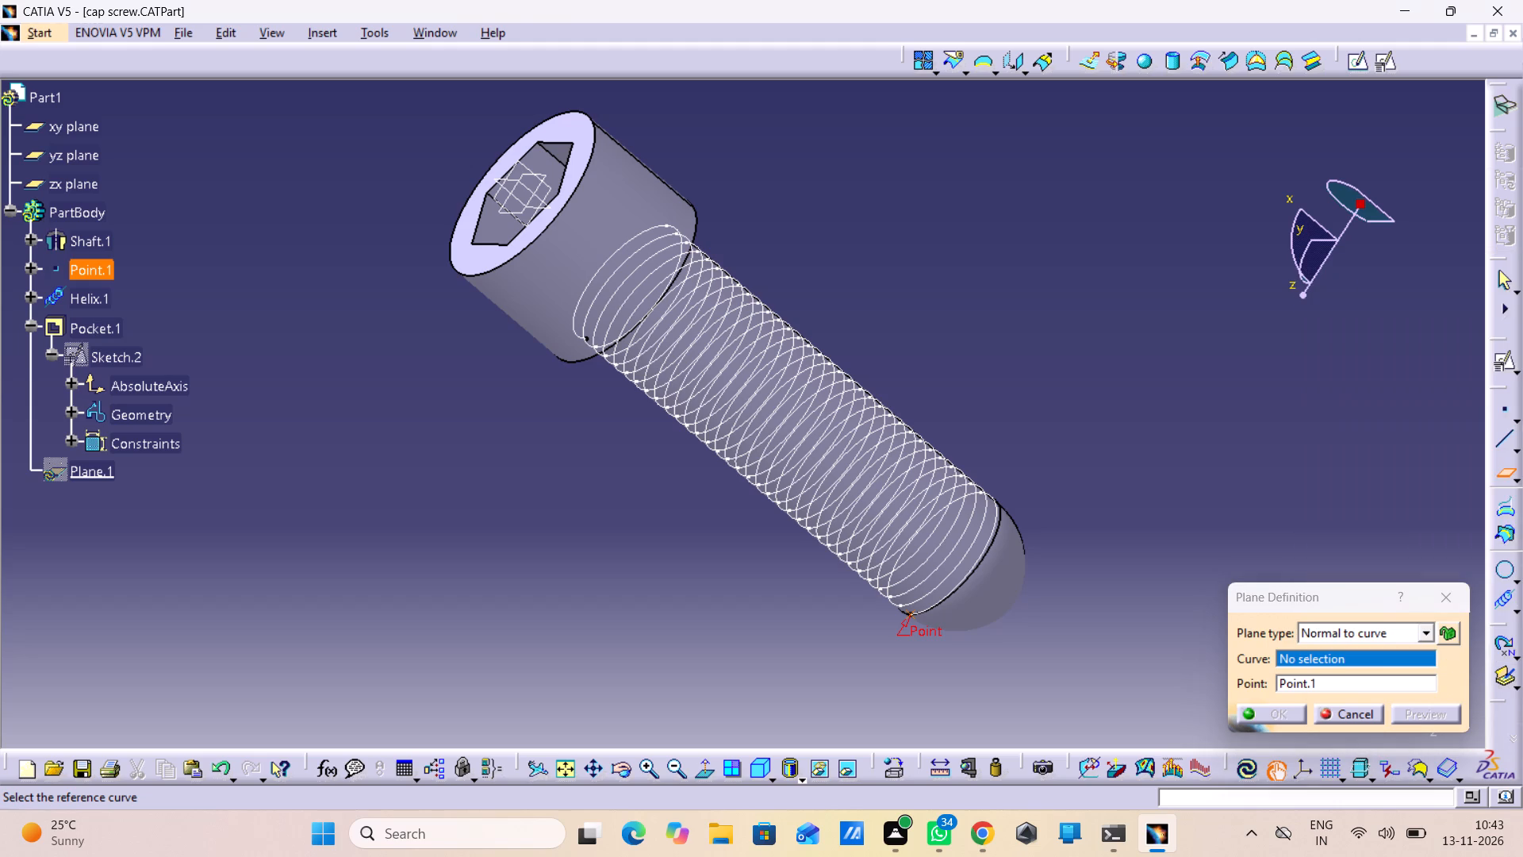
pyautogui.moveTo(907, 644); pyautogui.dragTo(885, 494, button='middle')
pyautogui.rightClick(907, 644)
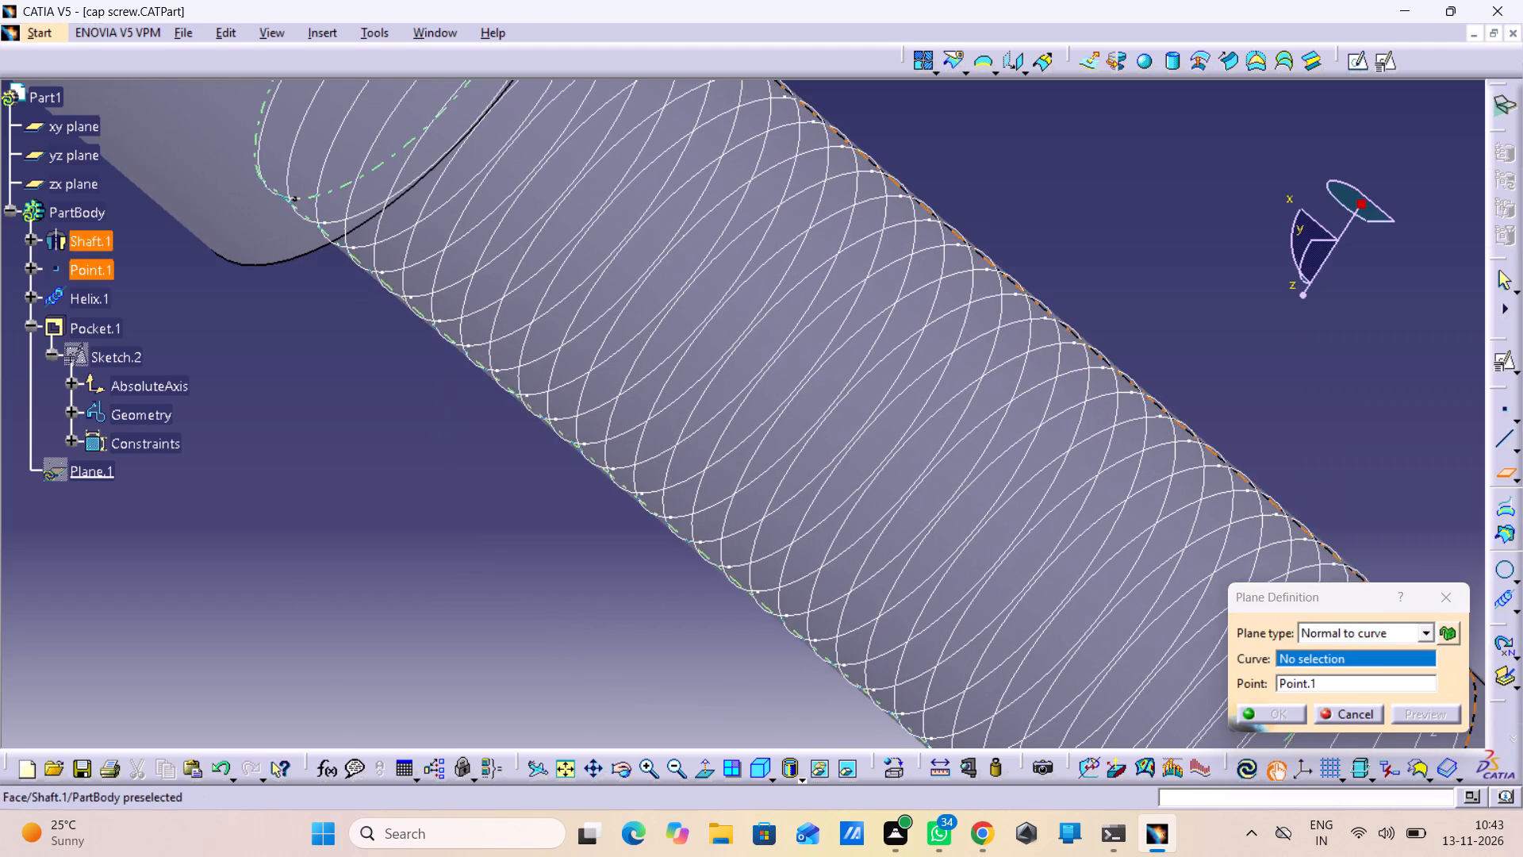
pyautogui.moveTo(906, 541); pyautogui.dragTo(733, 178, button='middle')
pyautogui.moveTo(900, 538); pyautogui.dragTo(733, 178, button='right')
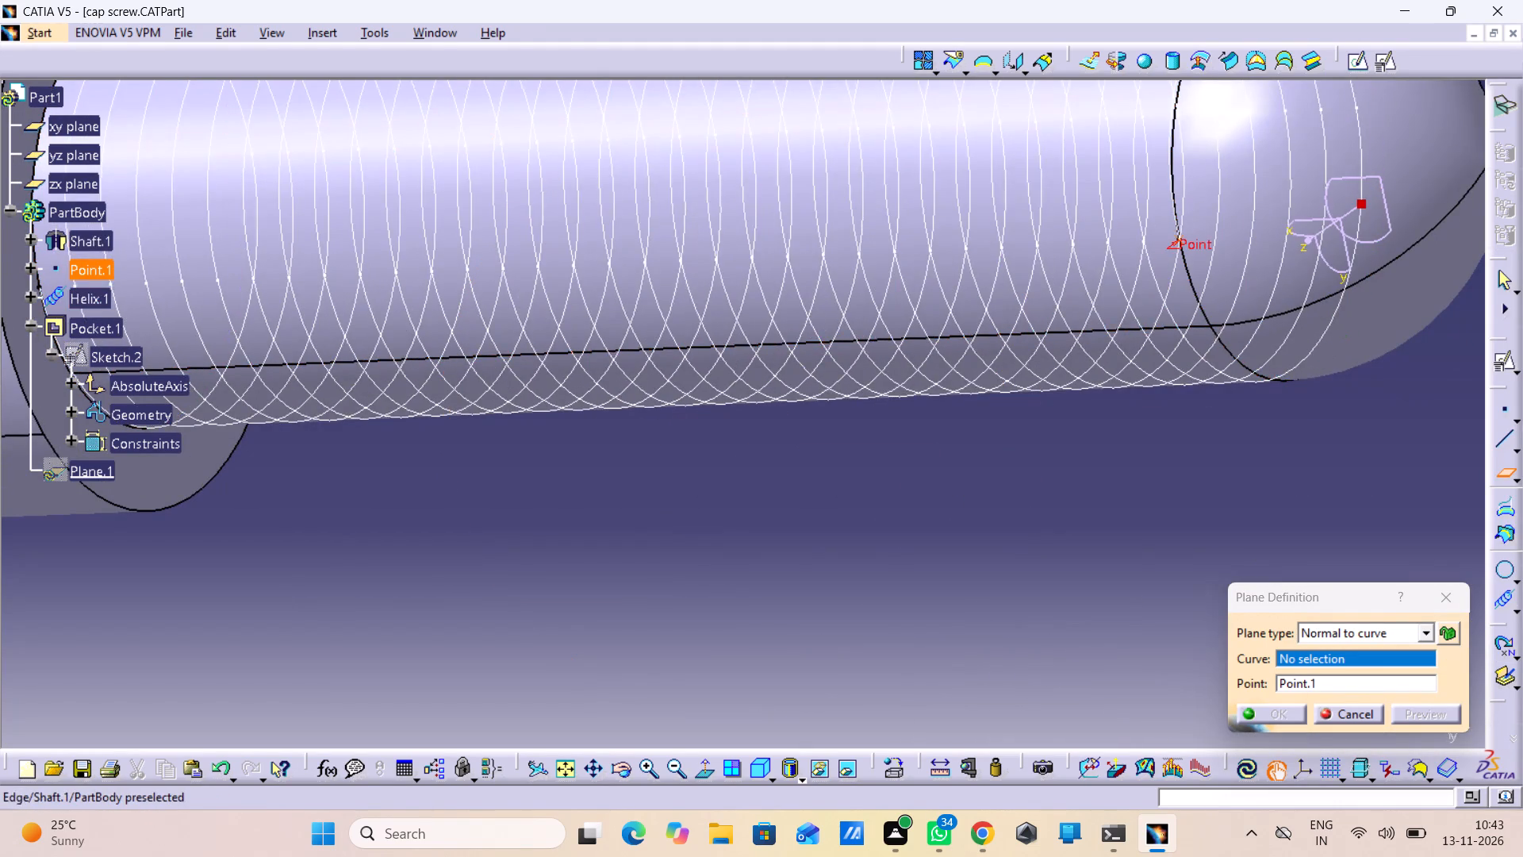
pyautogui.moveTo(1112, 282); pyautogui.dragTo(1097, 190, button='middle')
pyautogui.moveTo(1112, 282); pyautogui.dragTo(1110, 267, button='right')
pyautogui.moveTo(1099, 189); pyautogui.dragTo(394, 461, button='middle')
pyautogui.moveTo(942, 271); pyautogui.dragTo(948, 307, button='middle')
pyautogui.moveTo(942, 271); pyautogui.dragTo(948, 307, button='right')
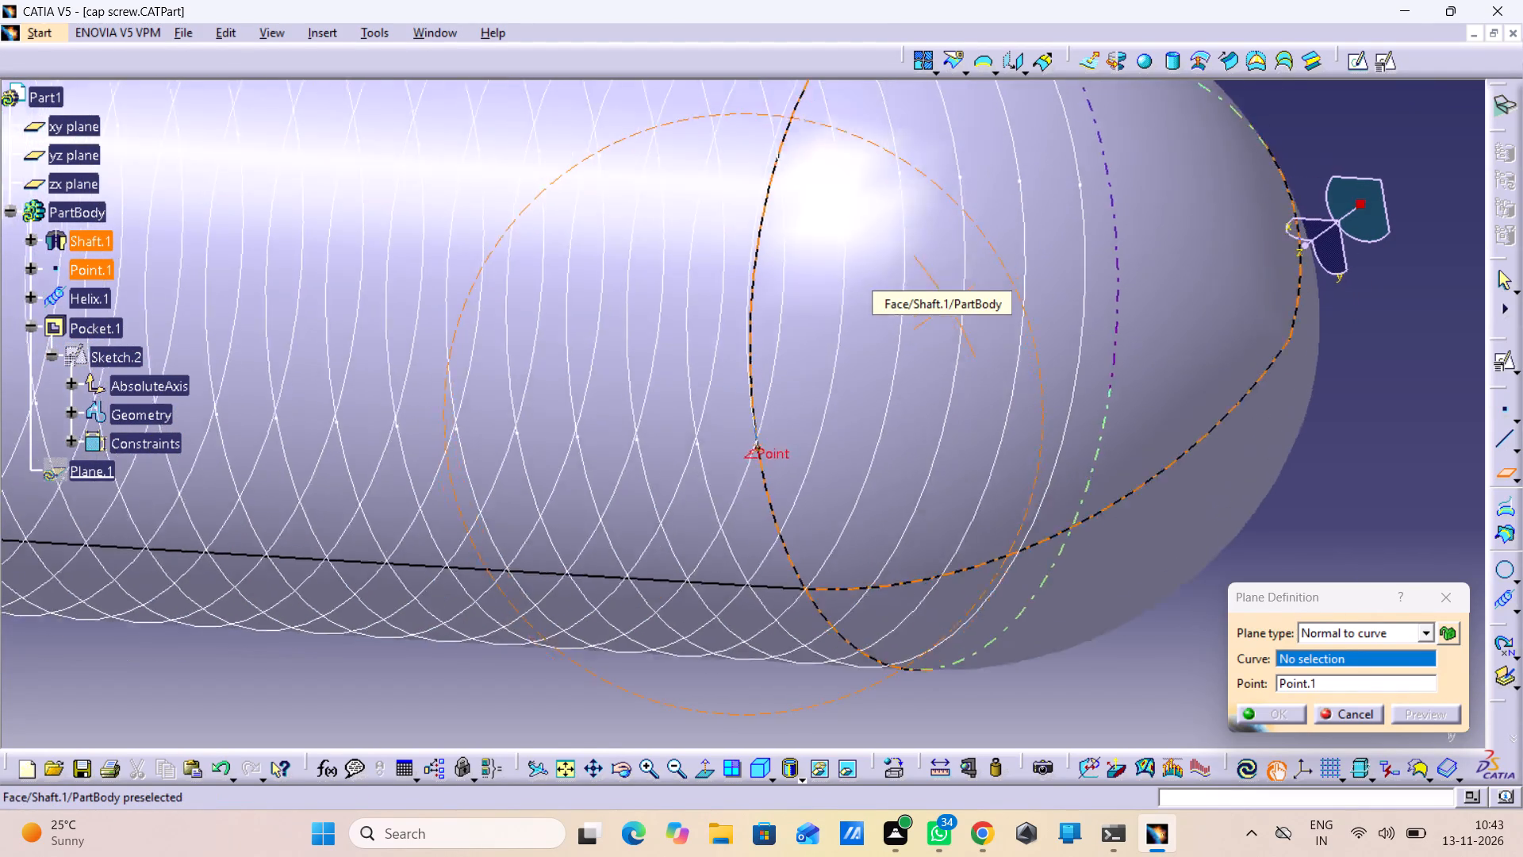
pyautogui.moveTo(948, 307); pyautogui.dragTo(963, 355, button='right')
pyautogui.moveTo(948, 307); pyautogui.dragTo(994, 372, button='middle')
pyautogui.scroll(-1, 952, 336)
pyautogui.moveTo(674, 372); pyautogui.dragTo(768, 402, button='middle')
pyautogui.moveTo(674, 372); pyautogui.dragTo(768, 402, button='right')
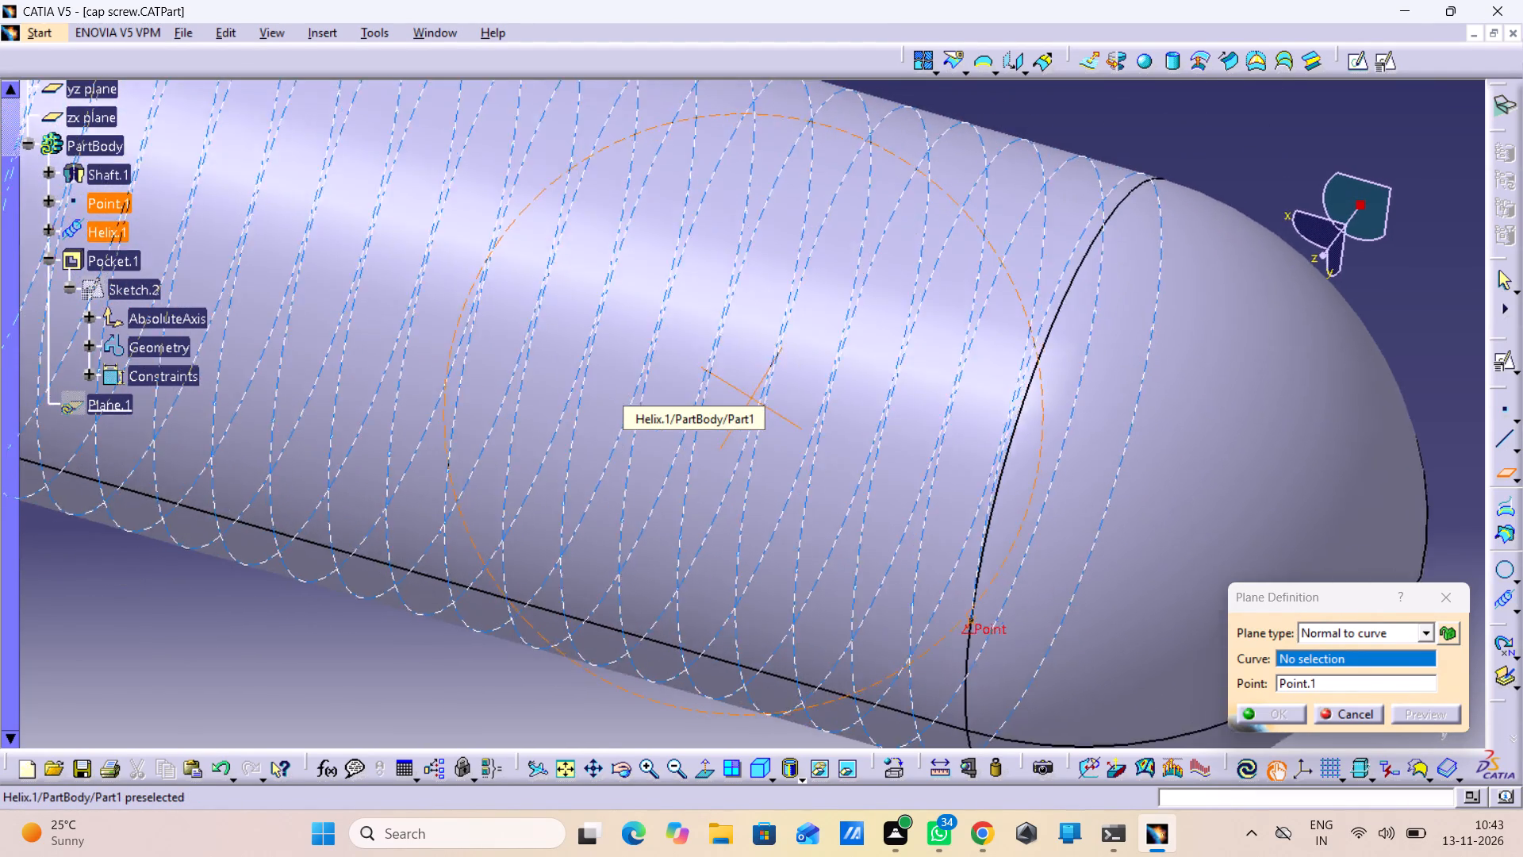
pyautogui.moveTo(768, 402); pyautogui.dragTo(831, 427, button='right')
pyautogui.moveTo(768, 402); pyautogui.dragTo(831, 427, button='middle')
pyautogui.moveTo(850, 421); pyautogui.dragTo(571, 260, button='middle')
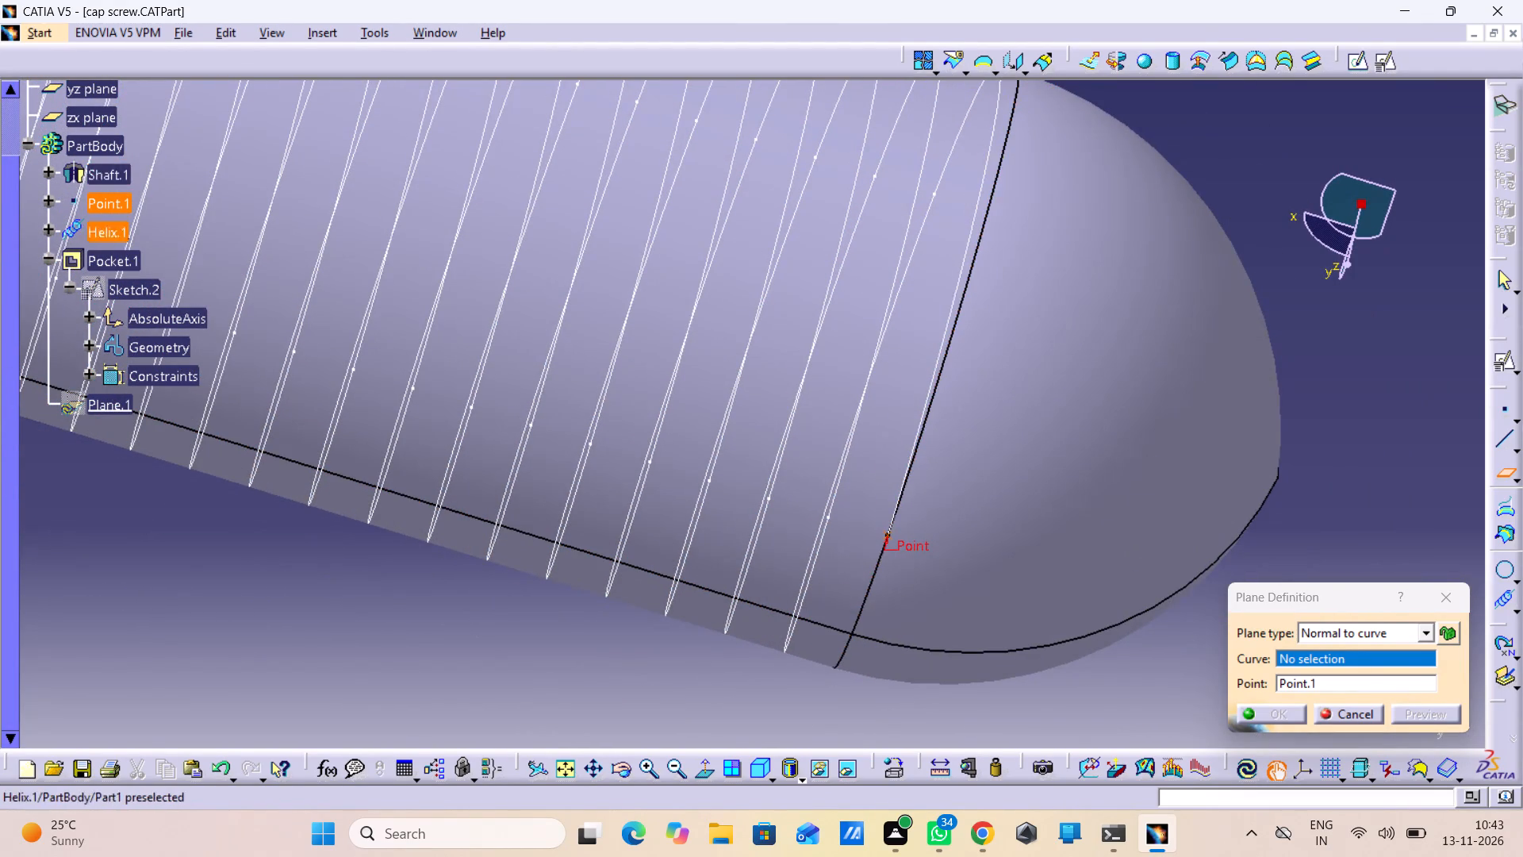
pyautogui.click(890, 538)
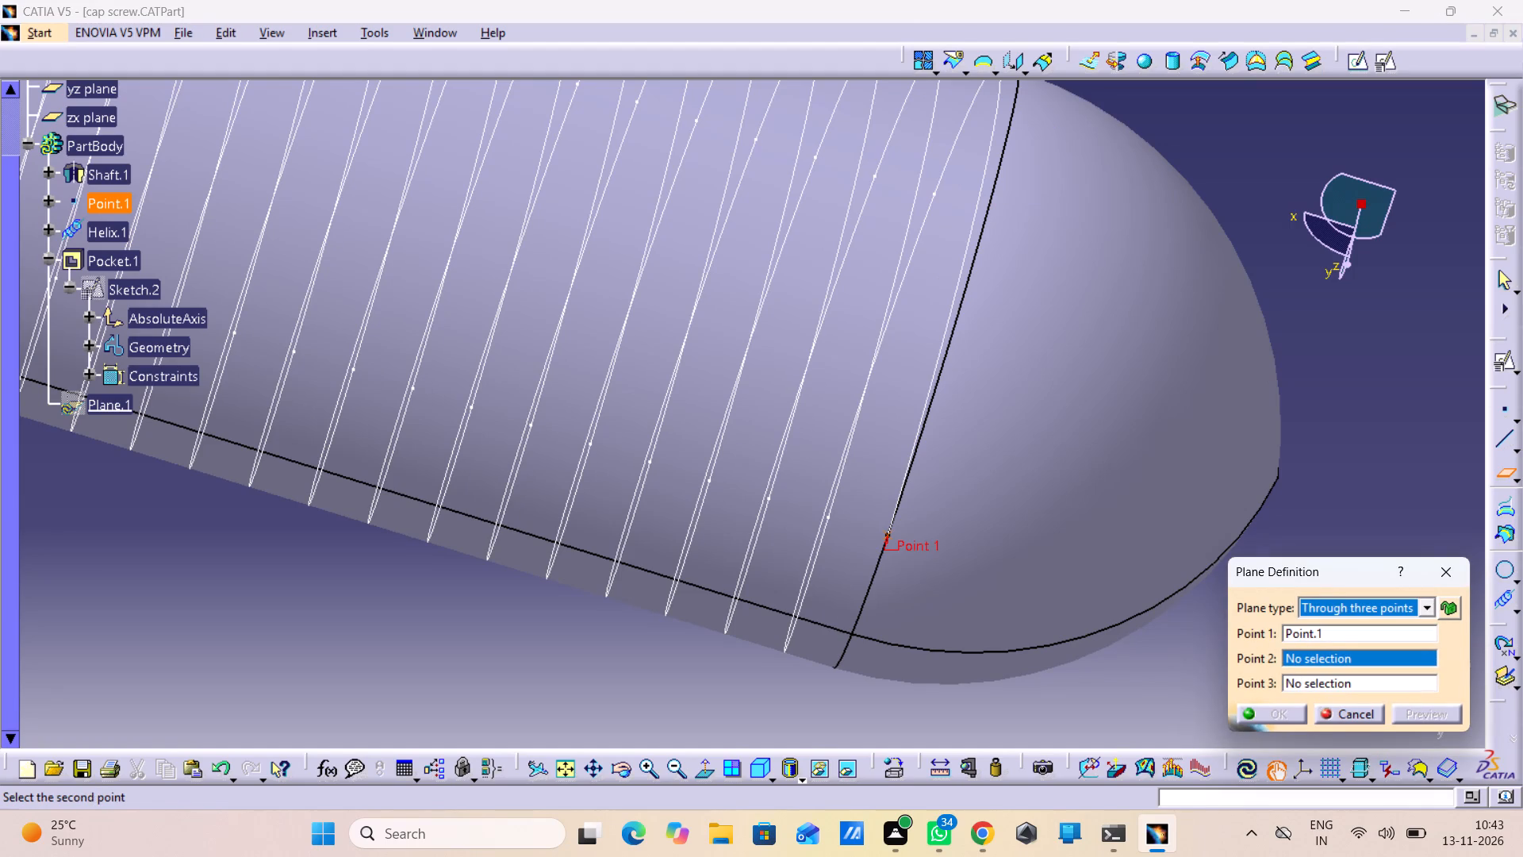
# Set the plane type to Normal to curve again, keeping Point.1 as its point.
pyautogui.rightClick(1346, 679)
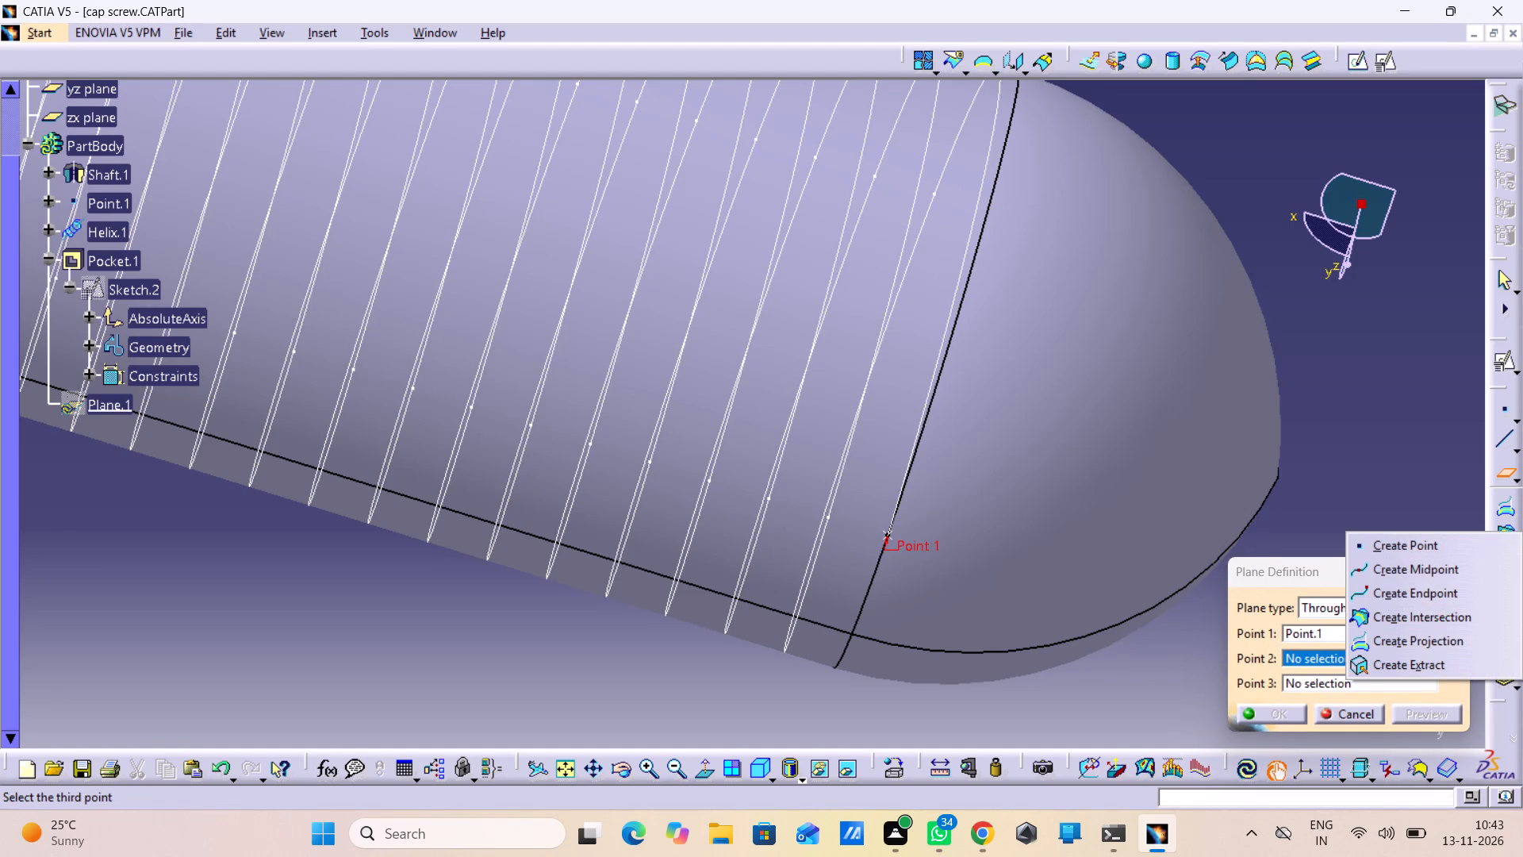
pyautogui.click(1299, 684)
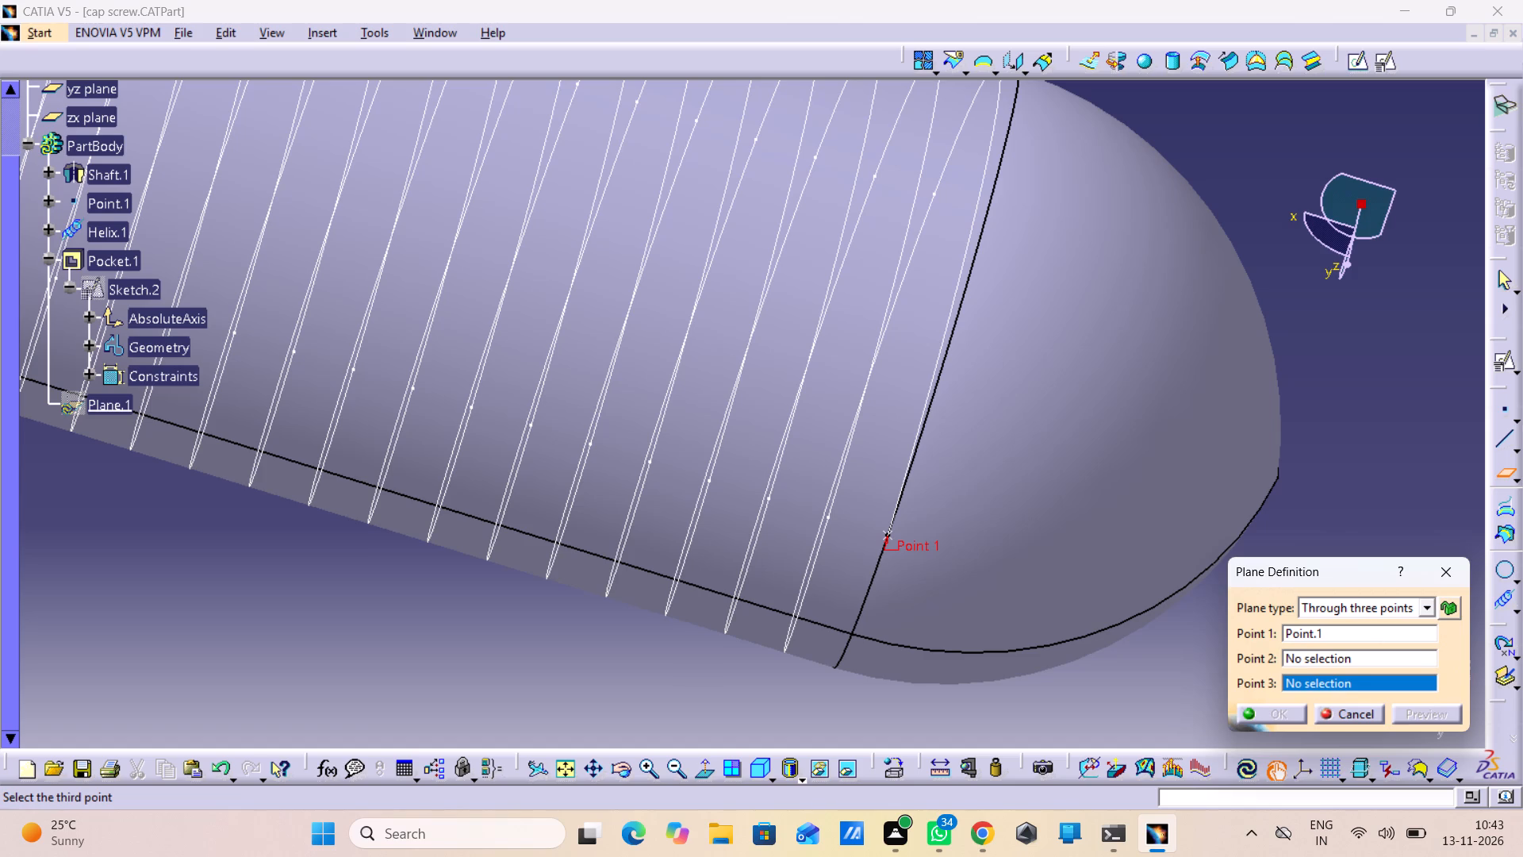
pyautogui.click(1321, 680)
pyautogui.click(1405, 603)
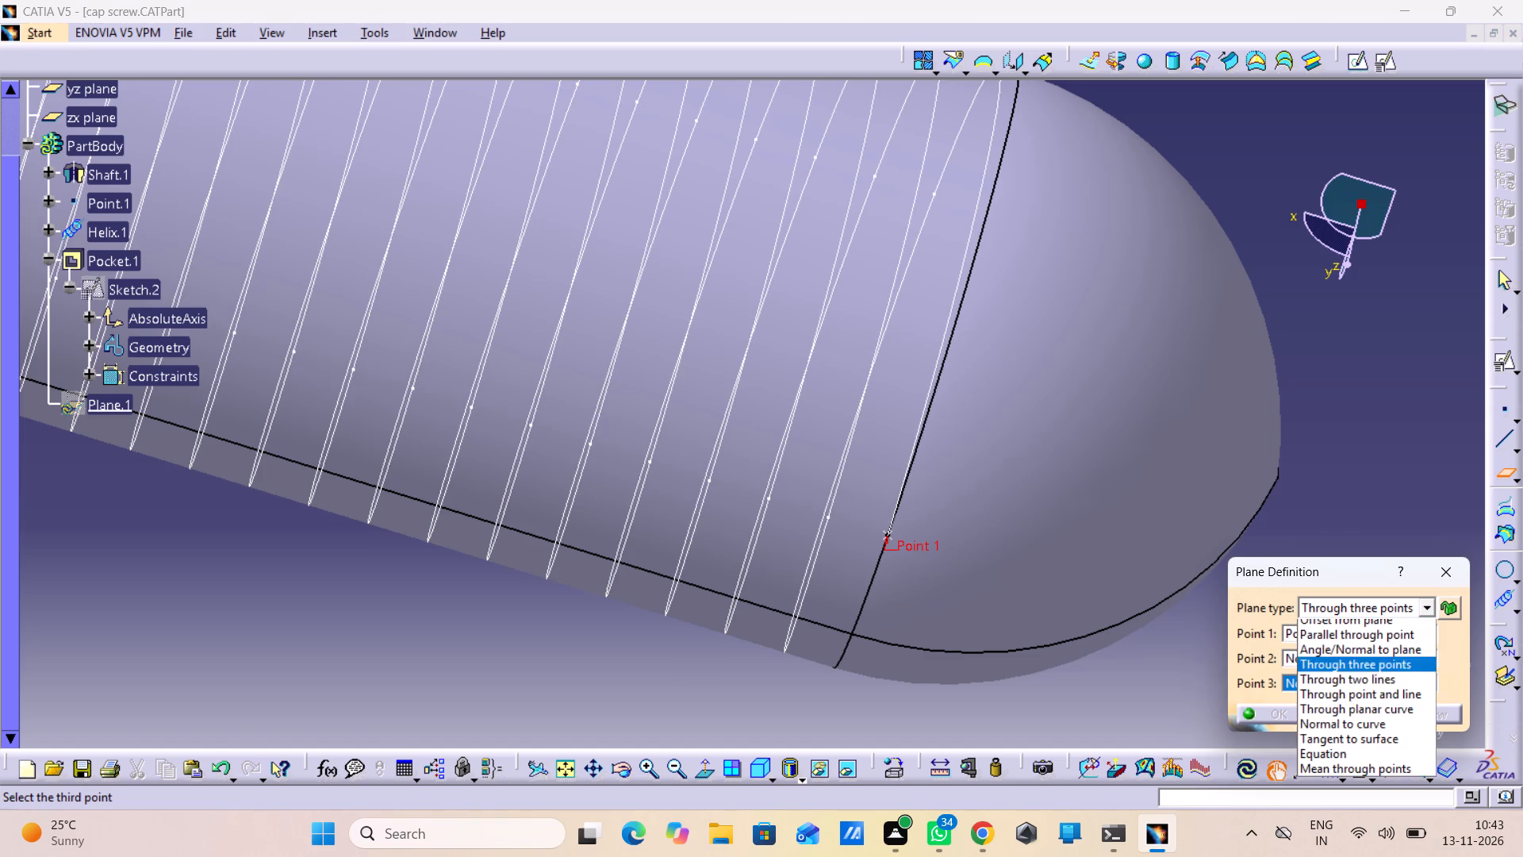
pyautogui.click(1332, 738)
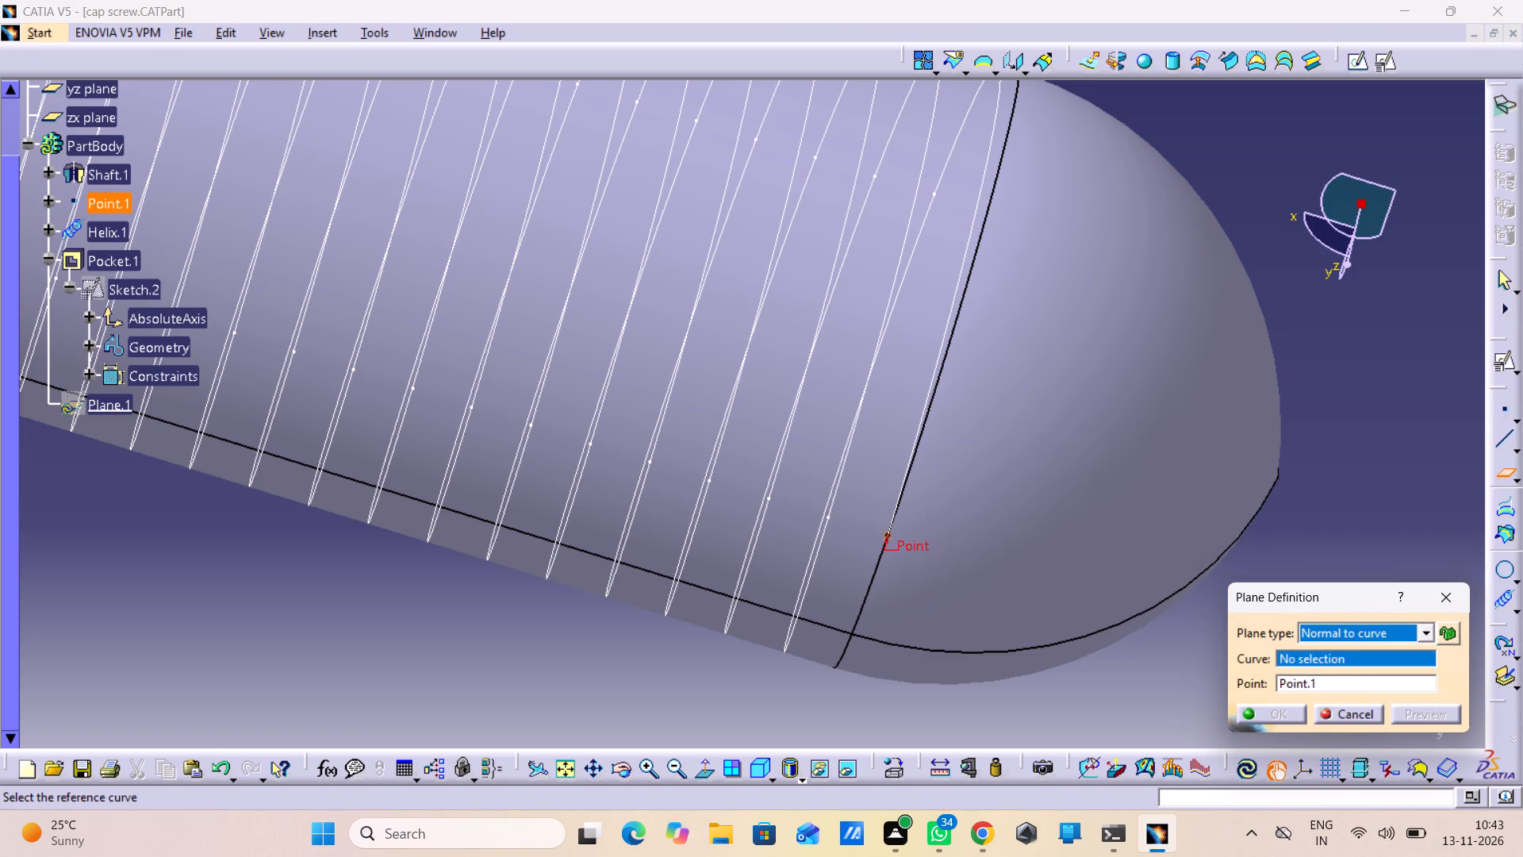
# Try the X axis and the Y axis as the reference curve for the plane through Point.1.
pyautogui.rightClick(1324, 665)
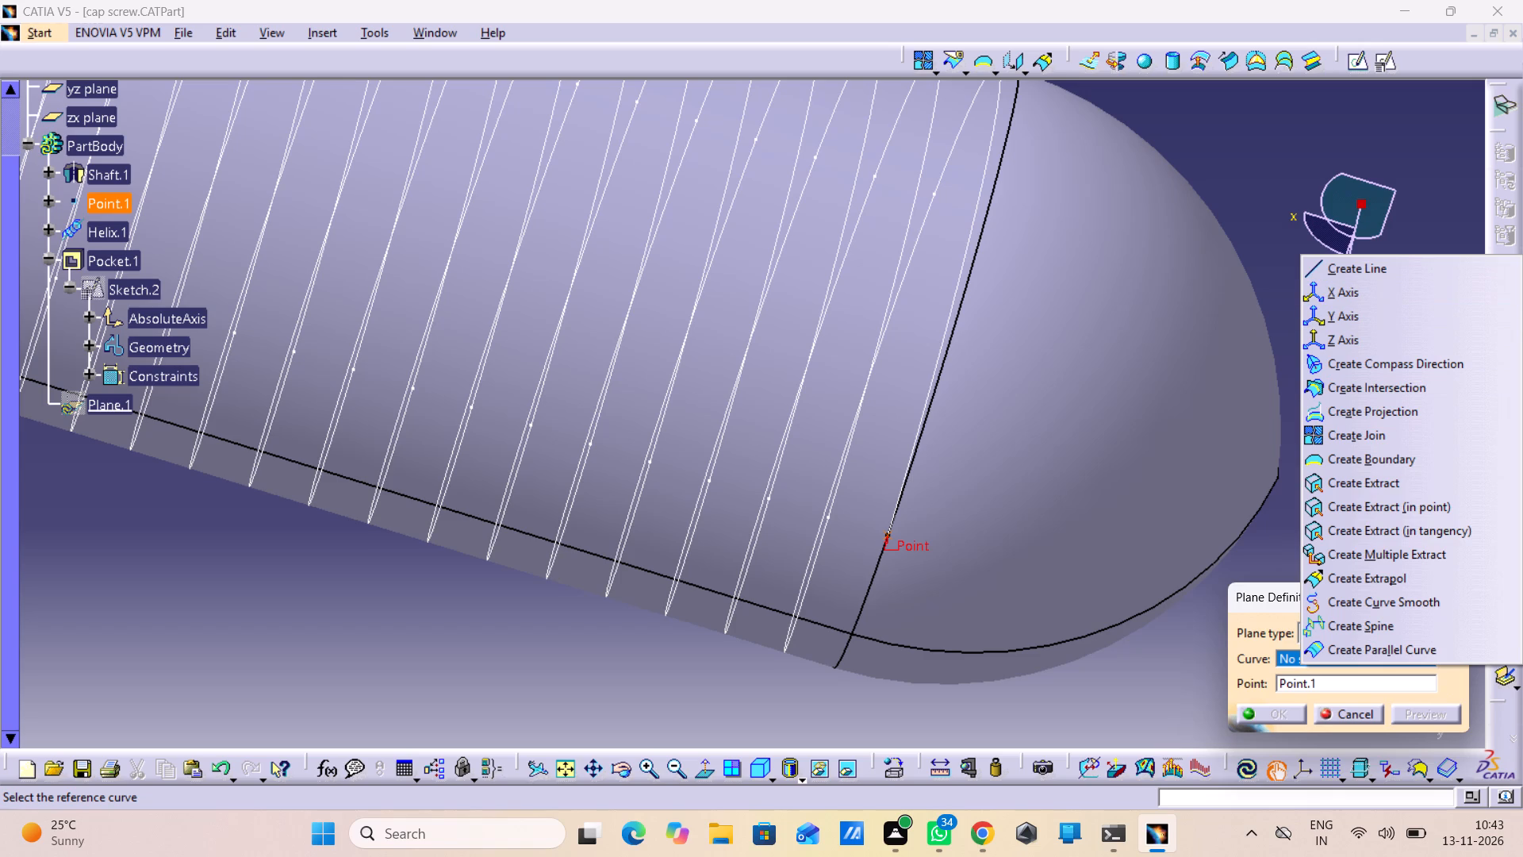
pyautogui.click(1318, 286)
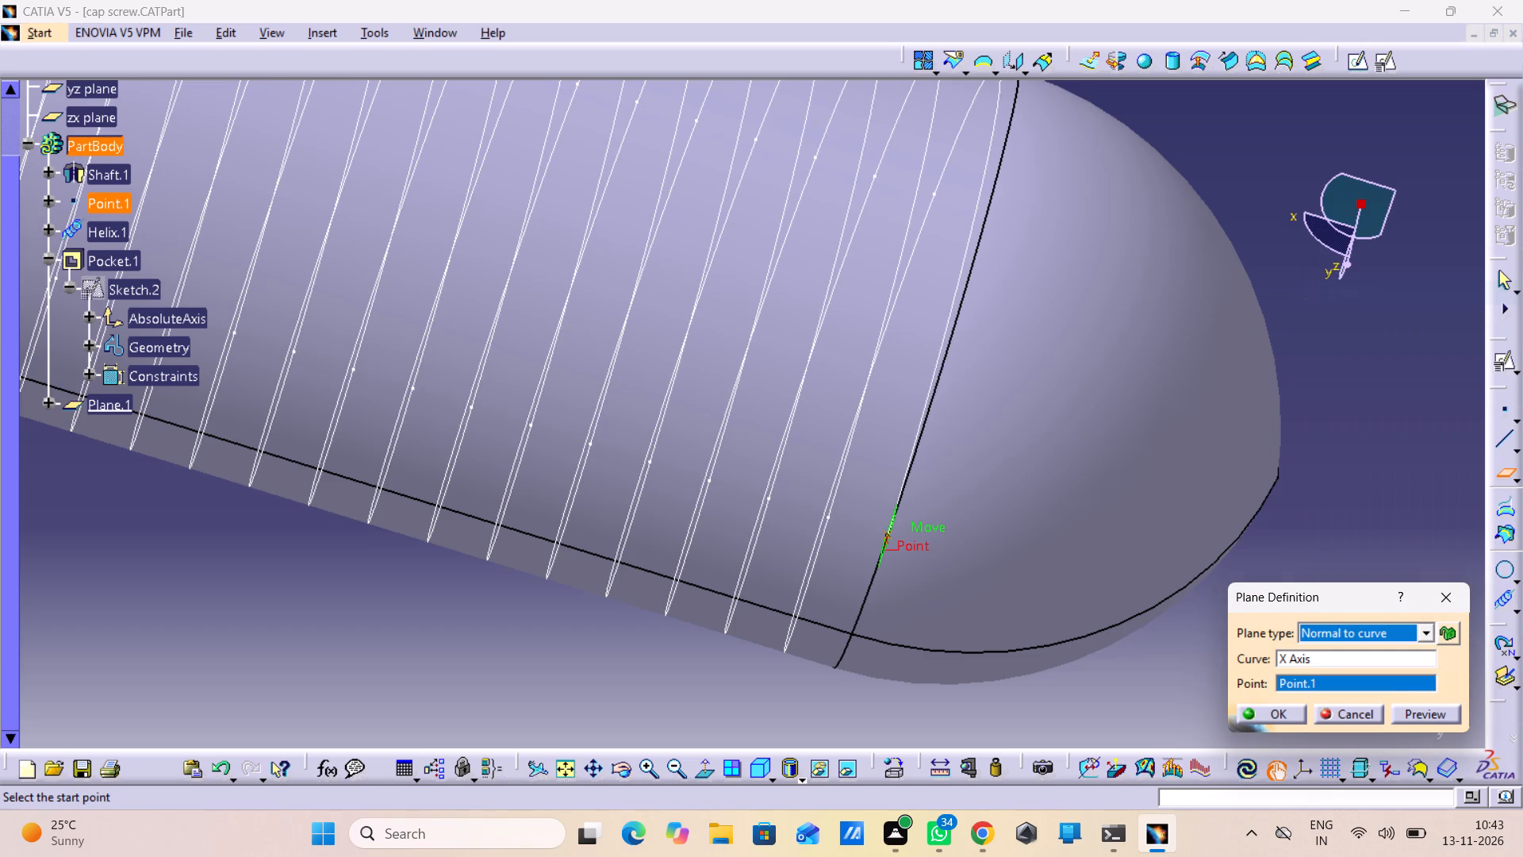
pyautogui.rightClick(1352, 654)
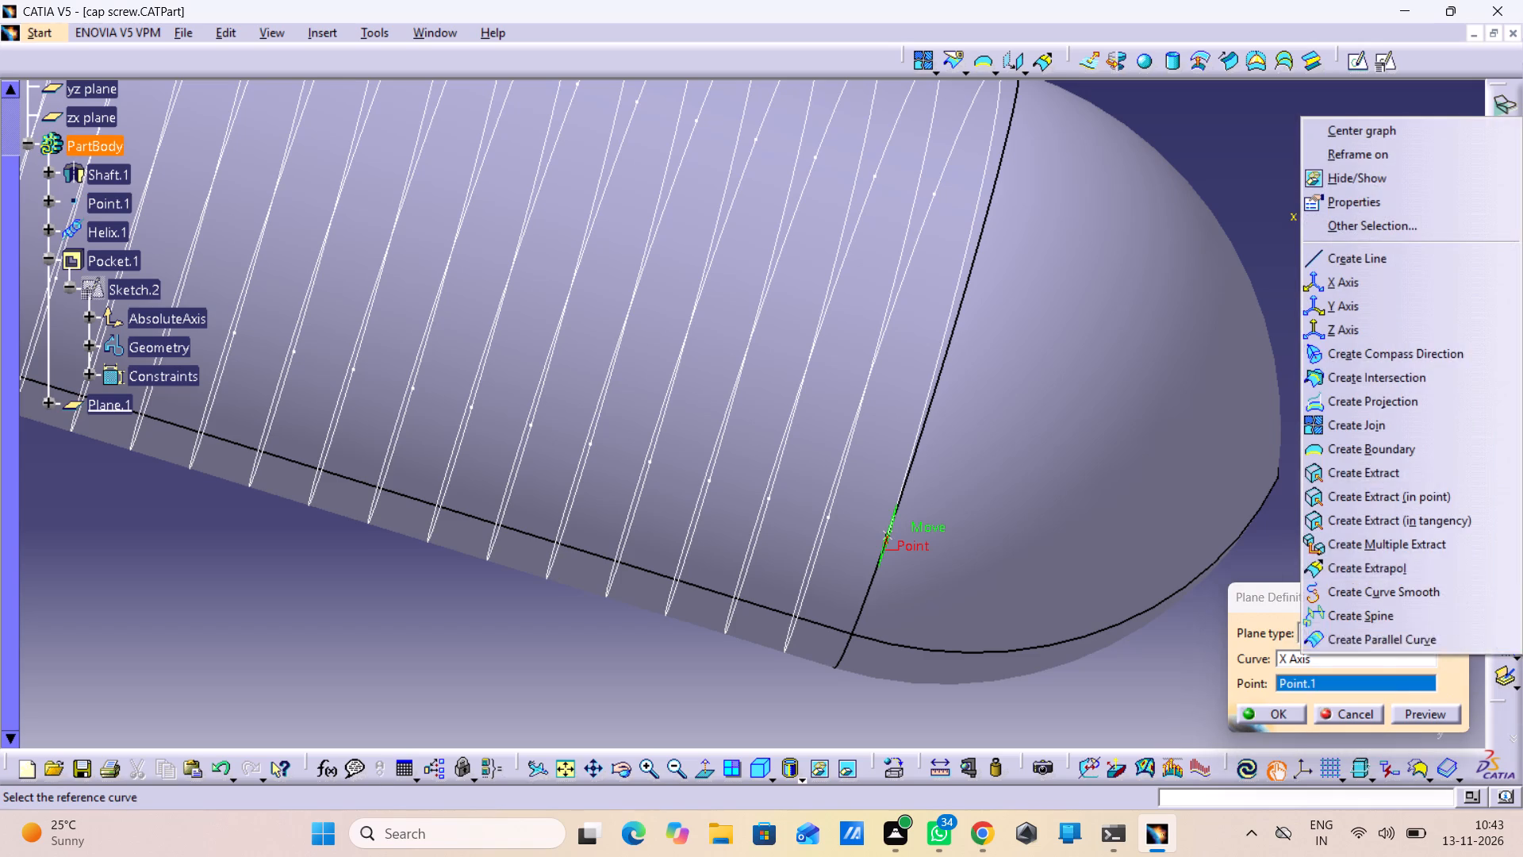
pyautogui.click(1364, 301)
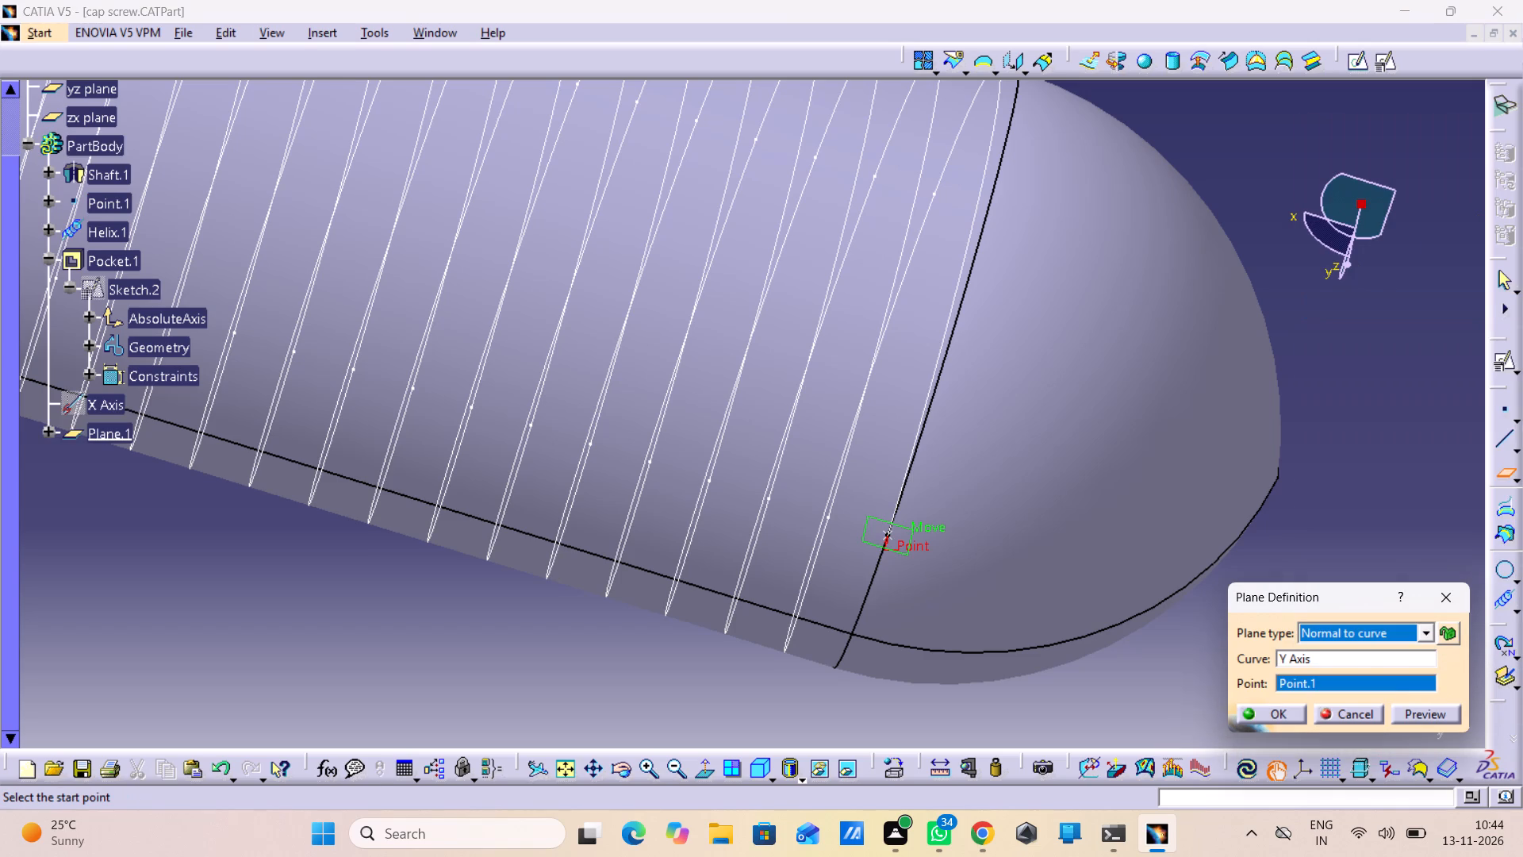
# Set the Z axis as the reference curve for the normal plane through Point.1.
pyautogui.moveTo(927, 631); pyautogui.dragTo(926, 541, button='middle')
pyautogui.moveTo(925, 628); pyautogui.dragTo(926, 541, button='right')
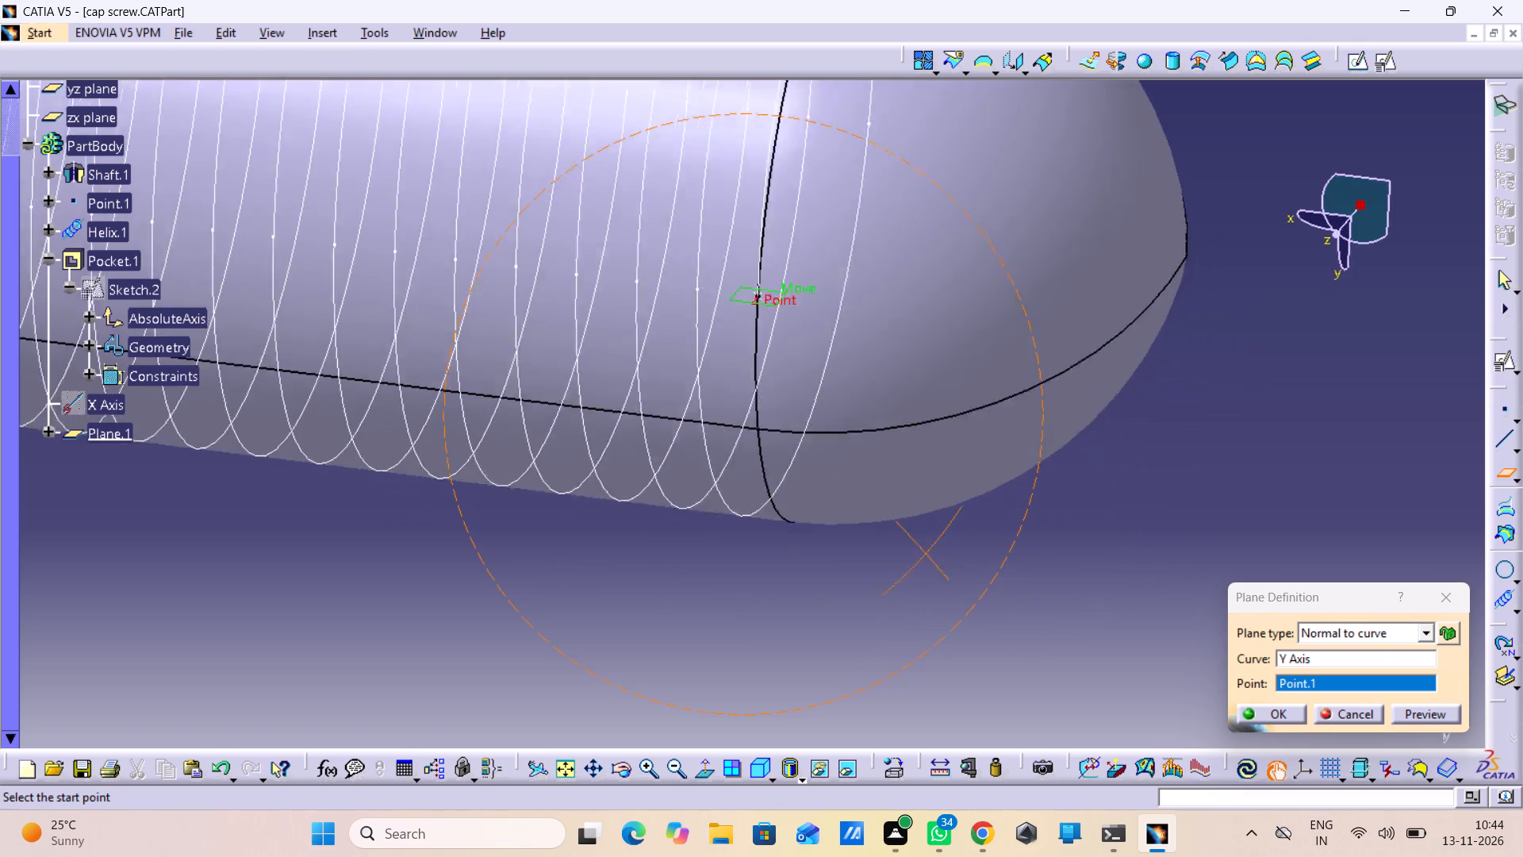
pyautogui.moveTo(926, 541); pyautogui.dragTo(940, 549, button='right')
pyautogui.moveTo(926, 541); pyautogui.dragTo(940, 549, button='middle')
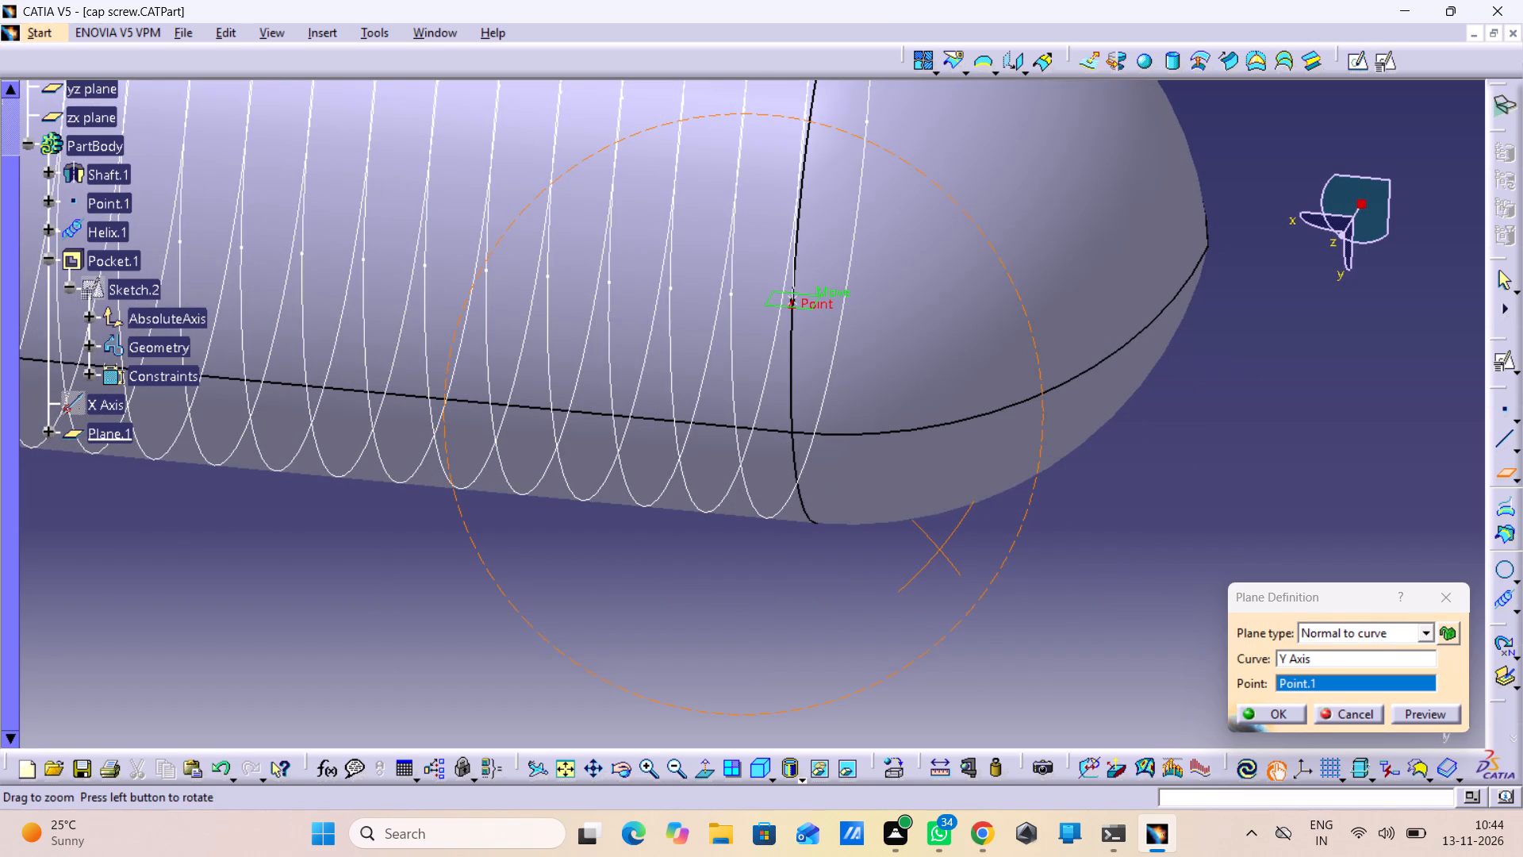
pyautogui.rightClick(1298, 659)
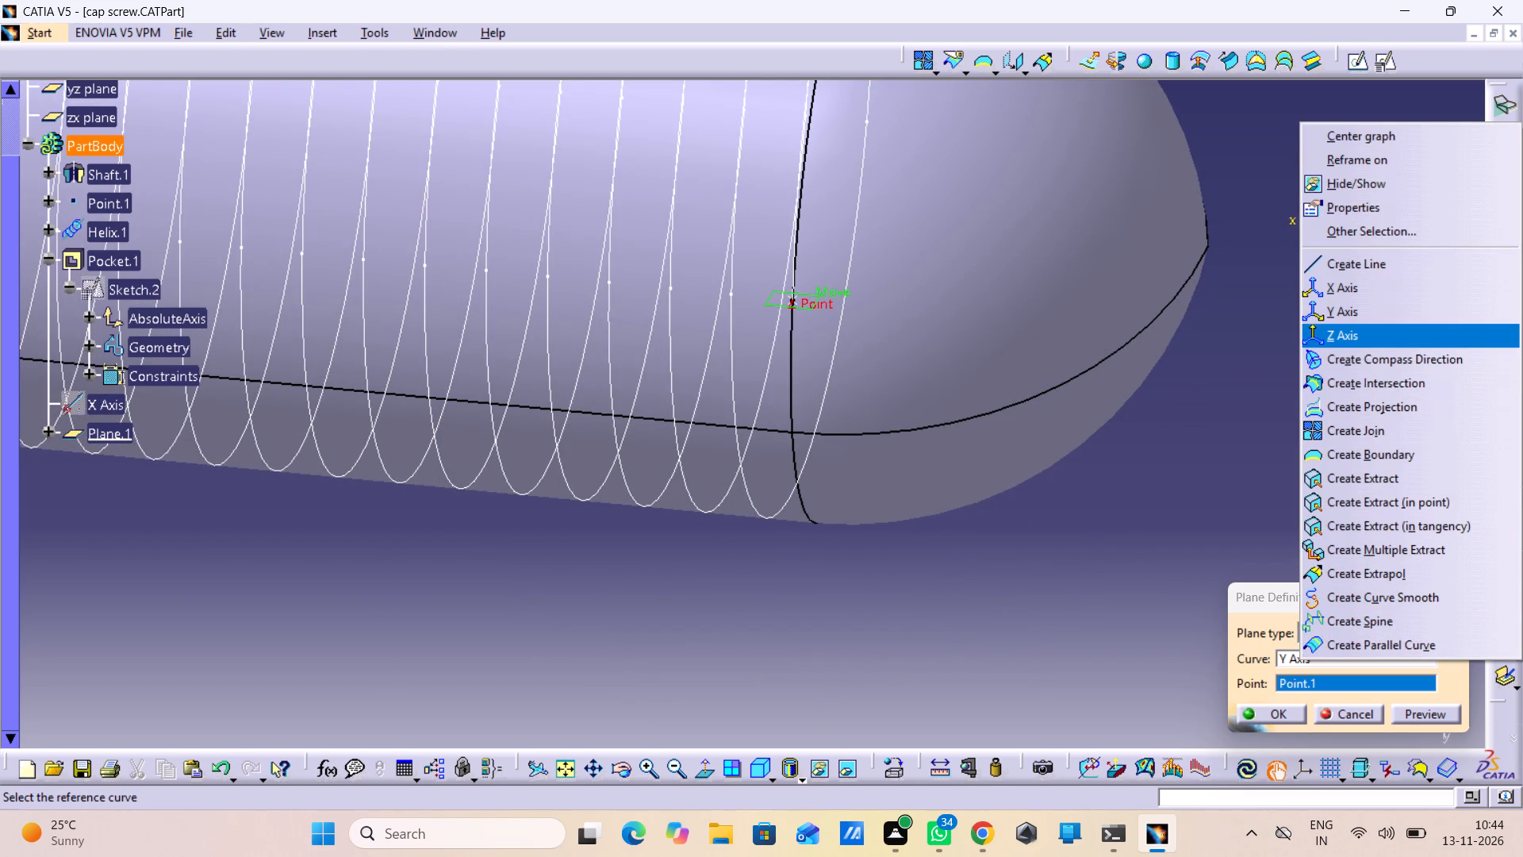
pyautogui.click(1352, 329)
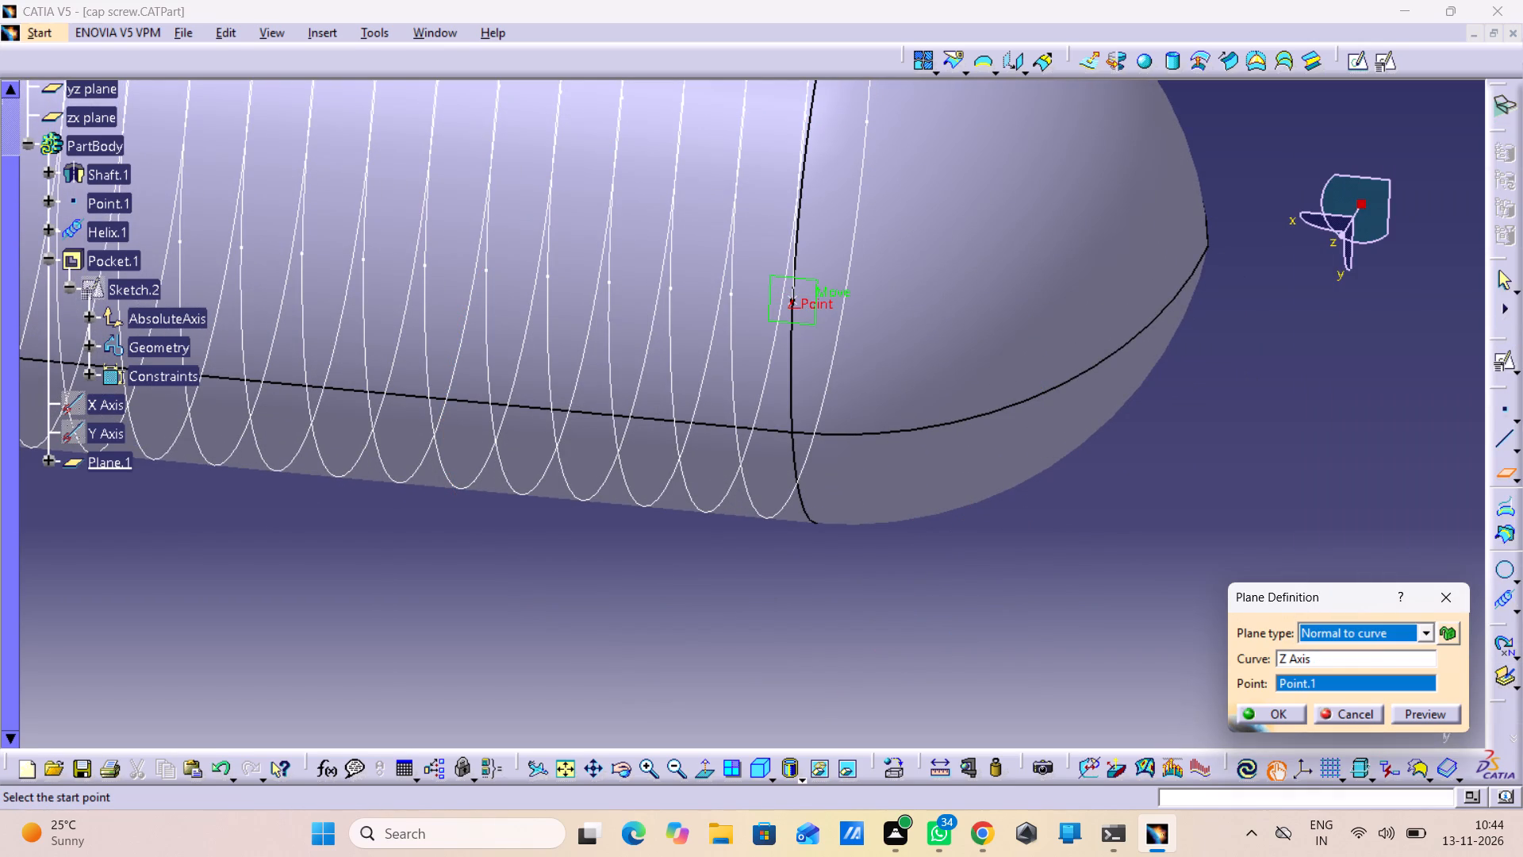
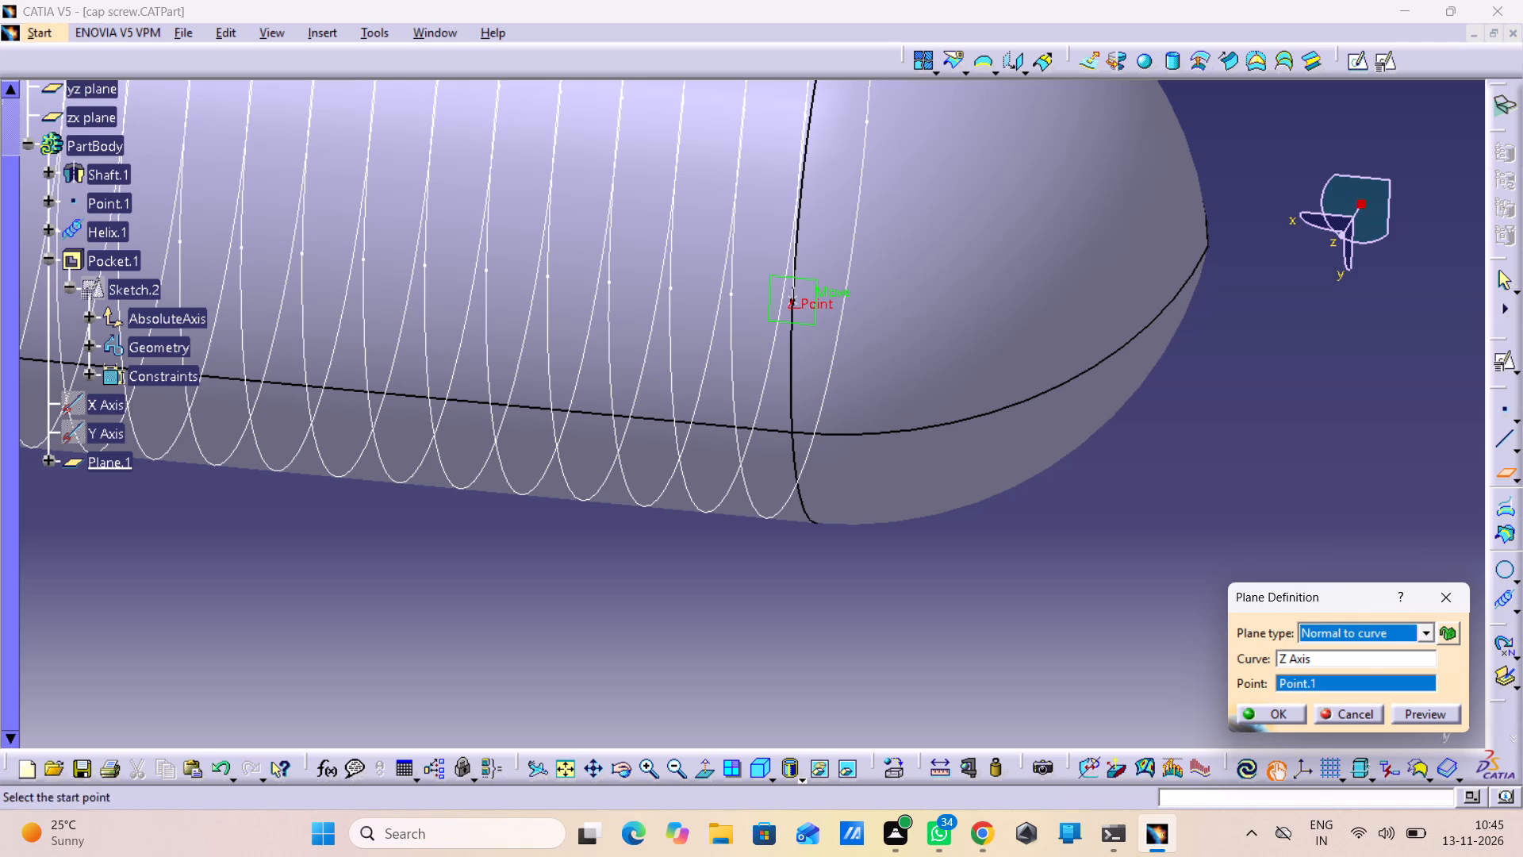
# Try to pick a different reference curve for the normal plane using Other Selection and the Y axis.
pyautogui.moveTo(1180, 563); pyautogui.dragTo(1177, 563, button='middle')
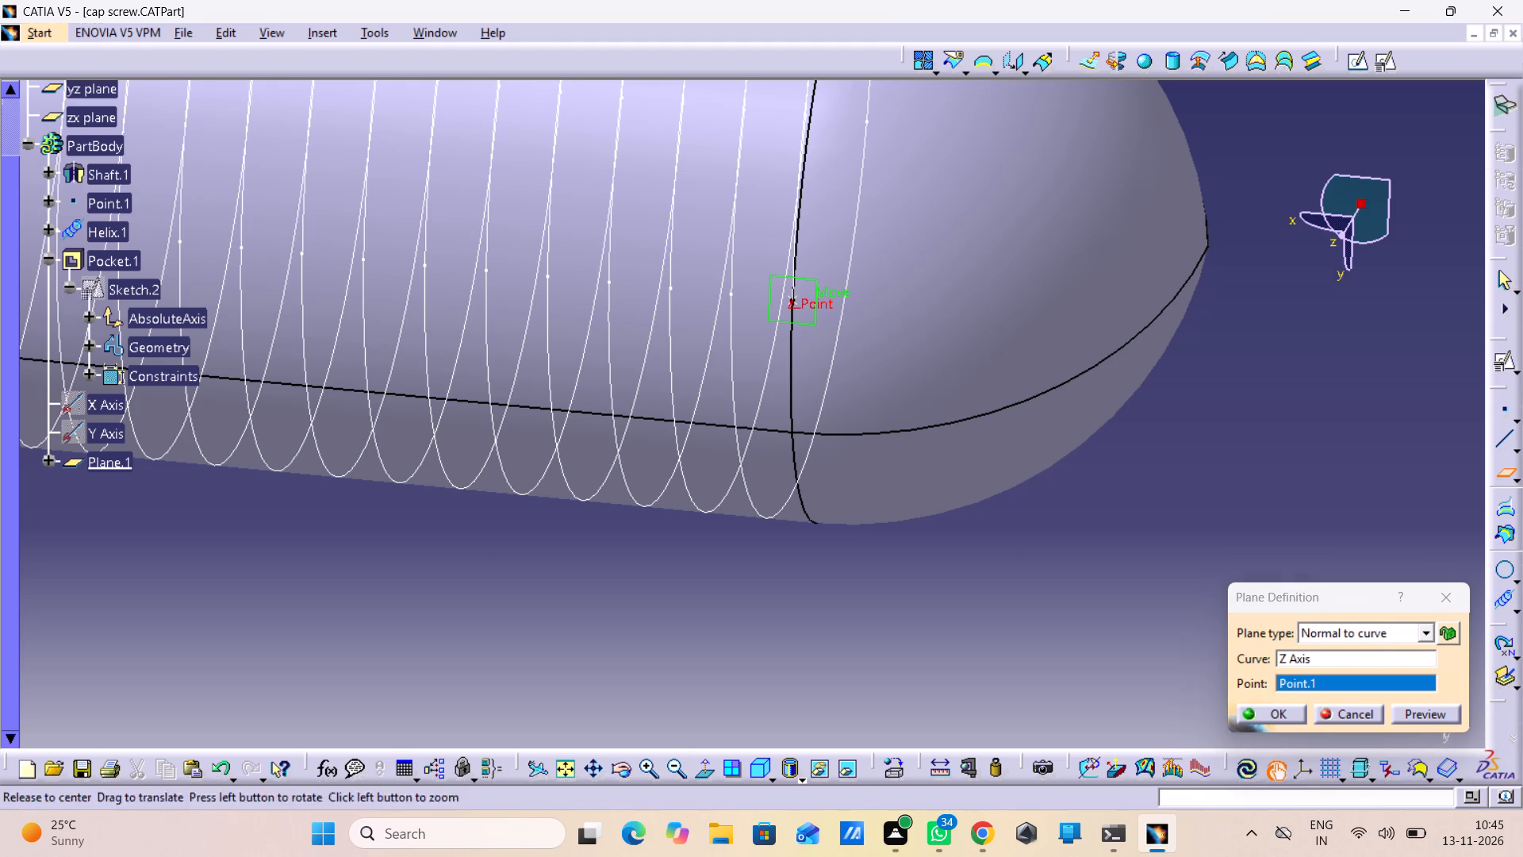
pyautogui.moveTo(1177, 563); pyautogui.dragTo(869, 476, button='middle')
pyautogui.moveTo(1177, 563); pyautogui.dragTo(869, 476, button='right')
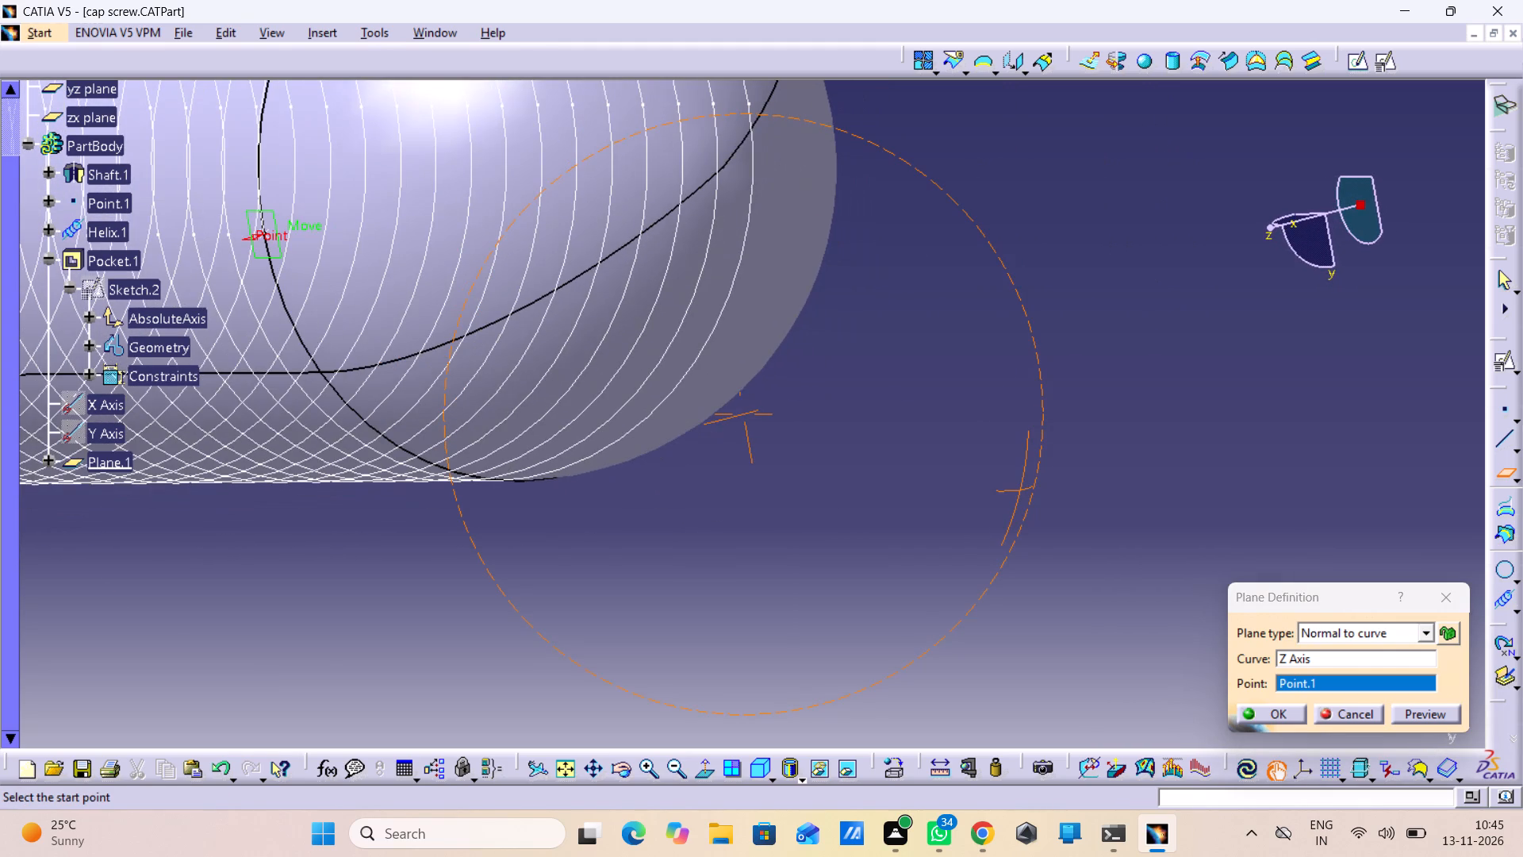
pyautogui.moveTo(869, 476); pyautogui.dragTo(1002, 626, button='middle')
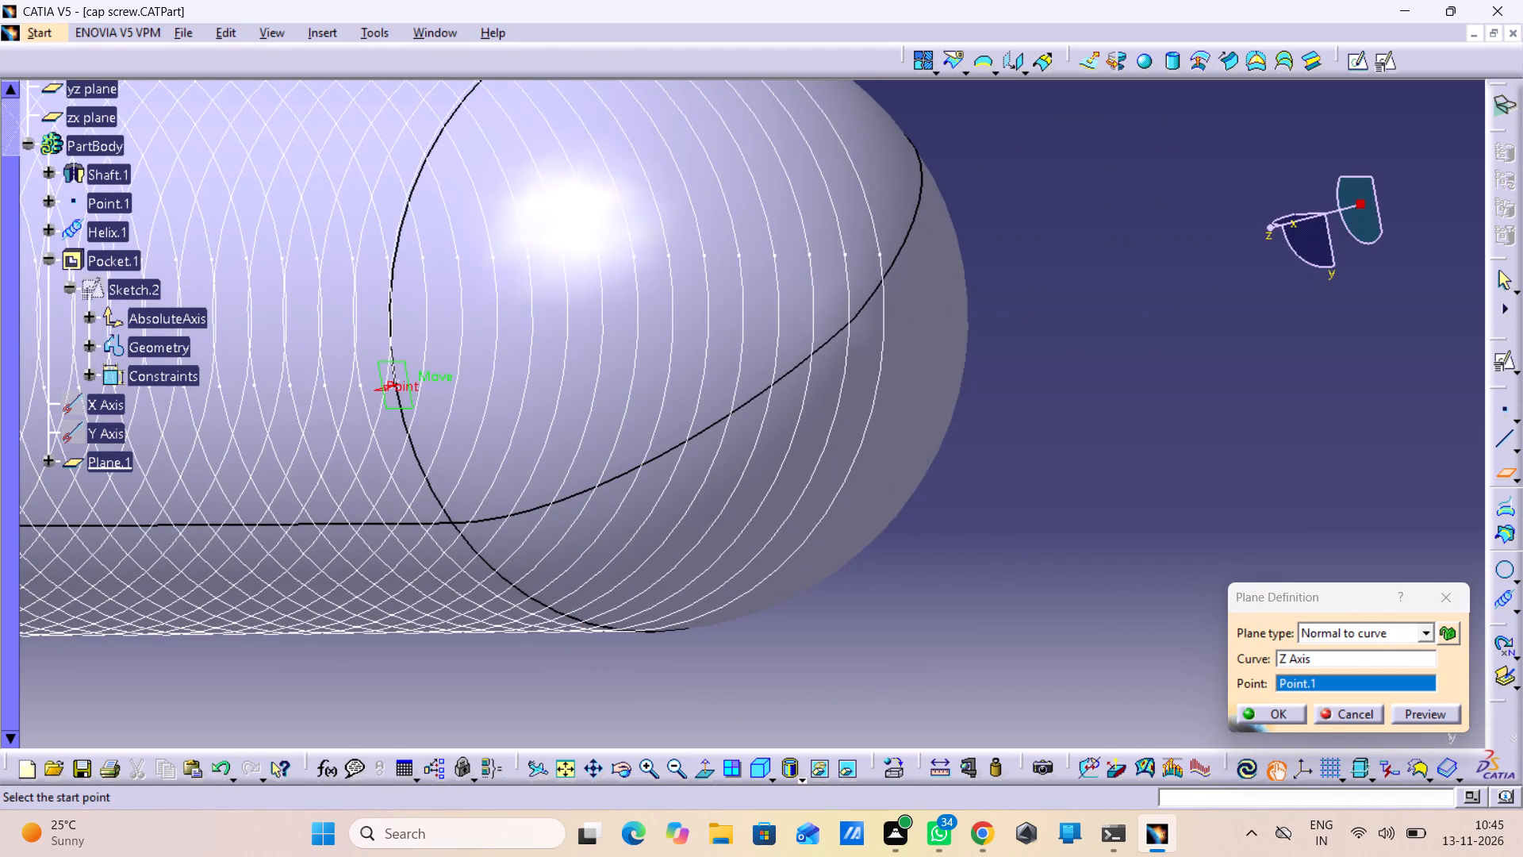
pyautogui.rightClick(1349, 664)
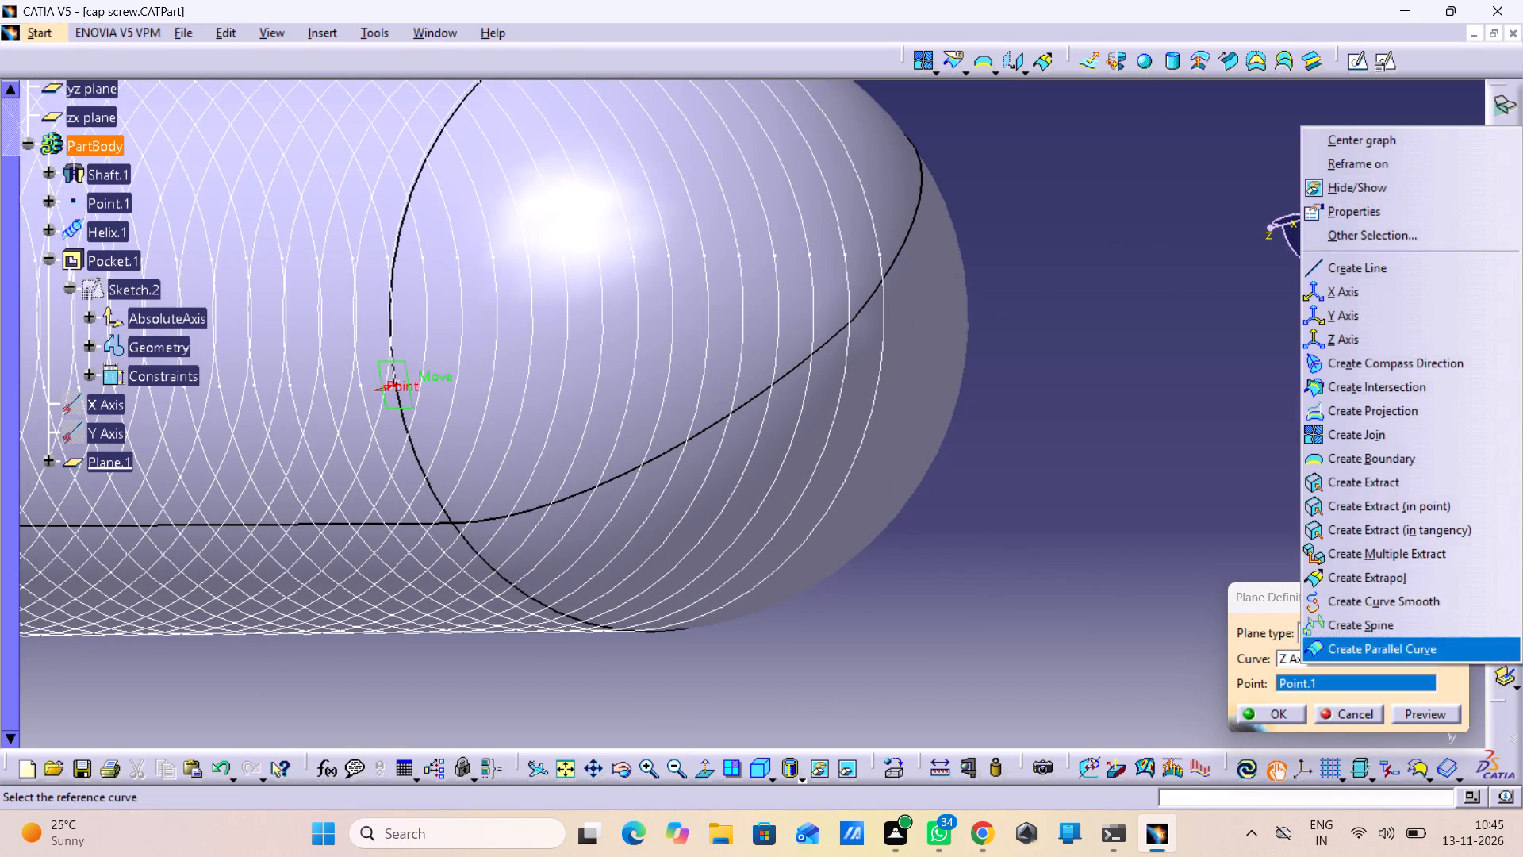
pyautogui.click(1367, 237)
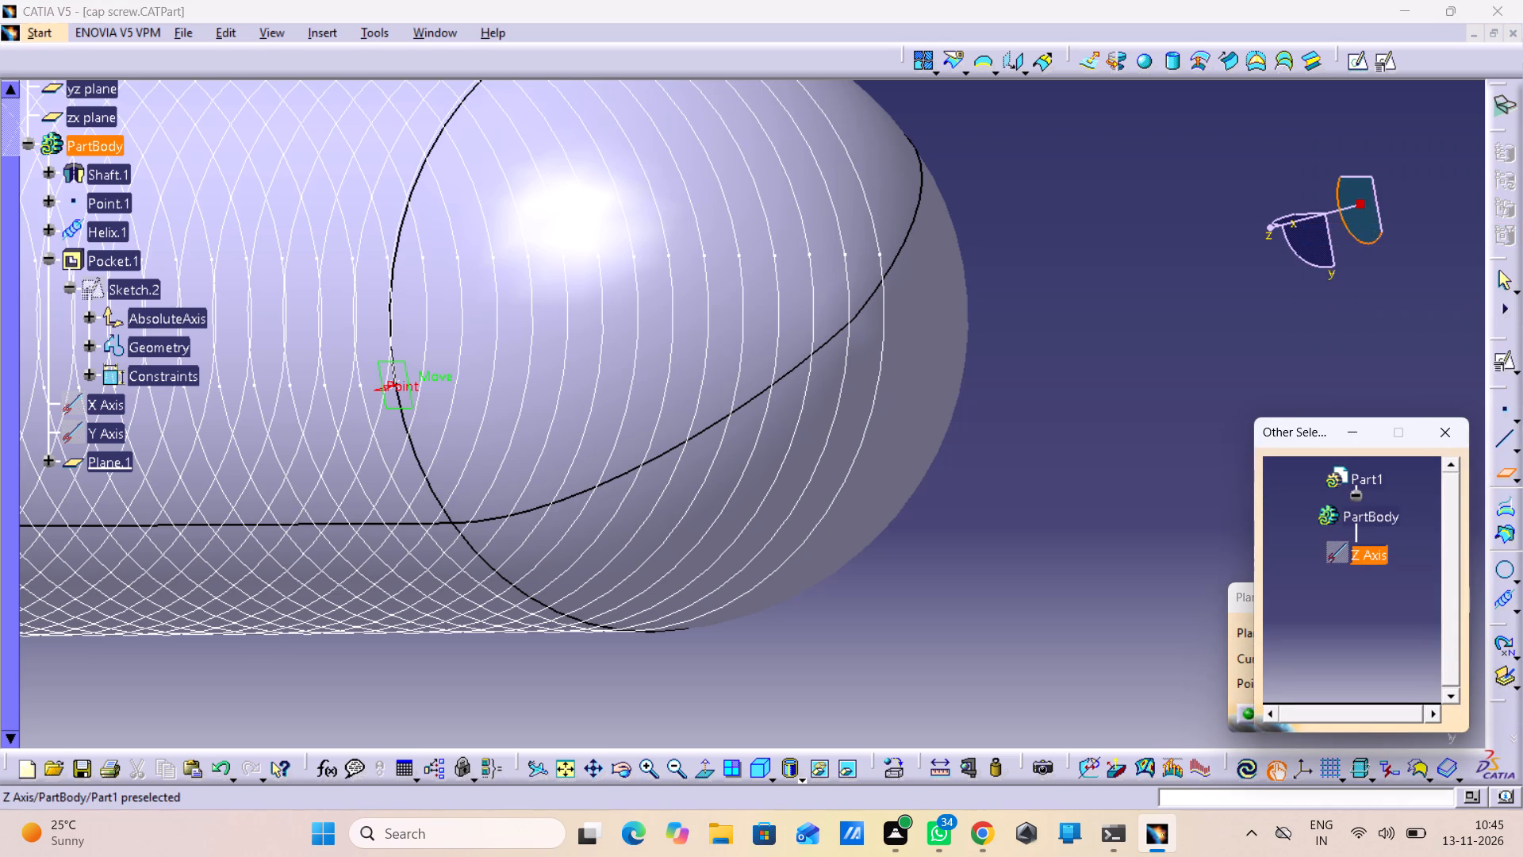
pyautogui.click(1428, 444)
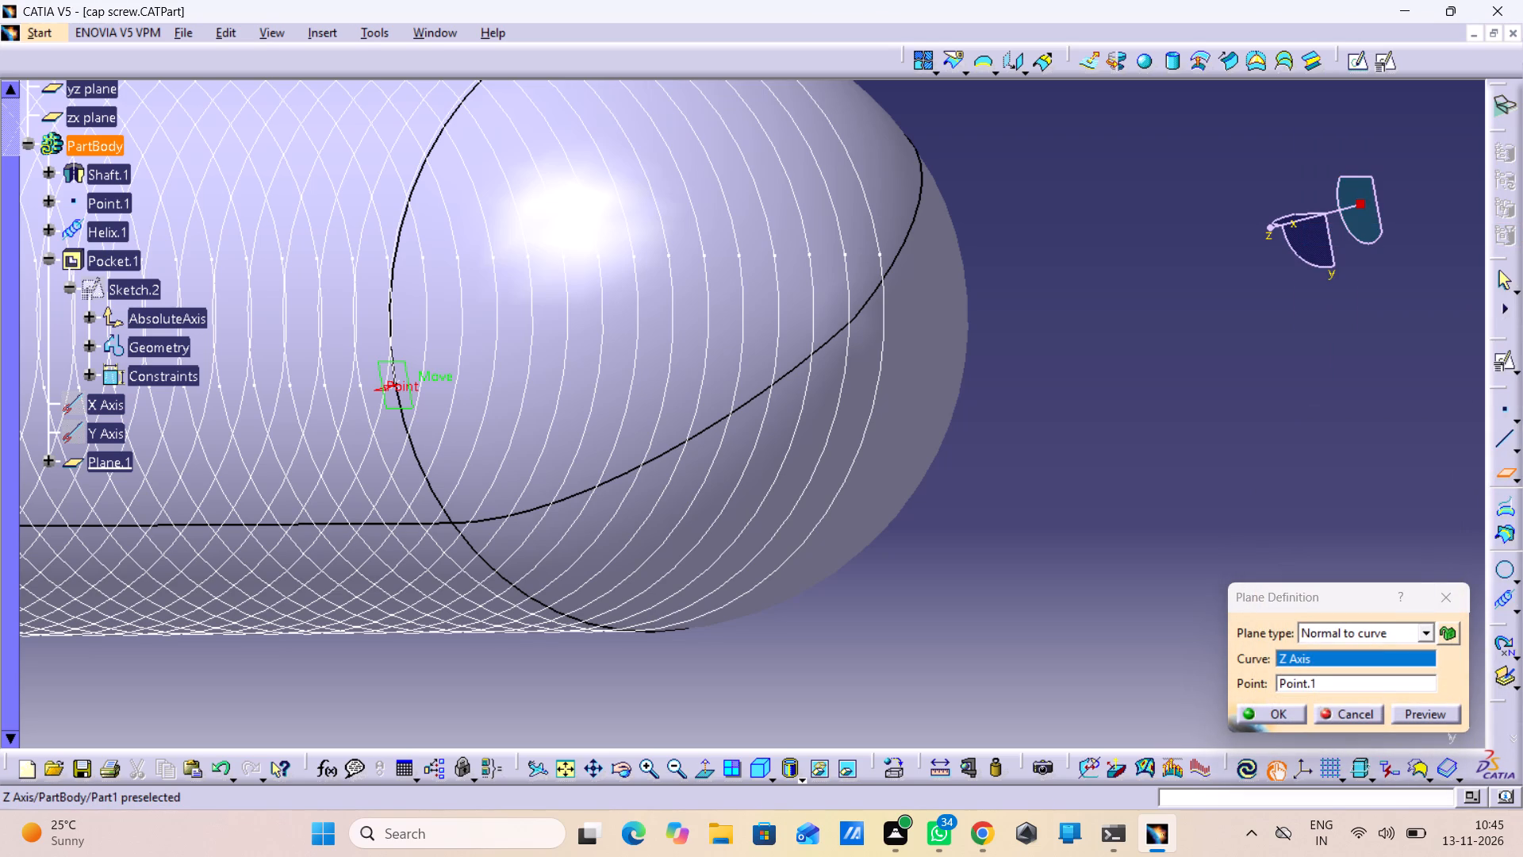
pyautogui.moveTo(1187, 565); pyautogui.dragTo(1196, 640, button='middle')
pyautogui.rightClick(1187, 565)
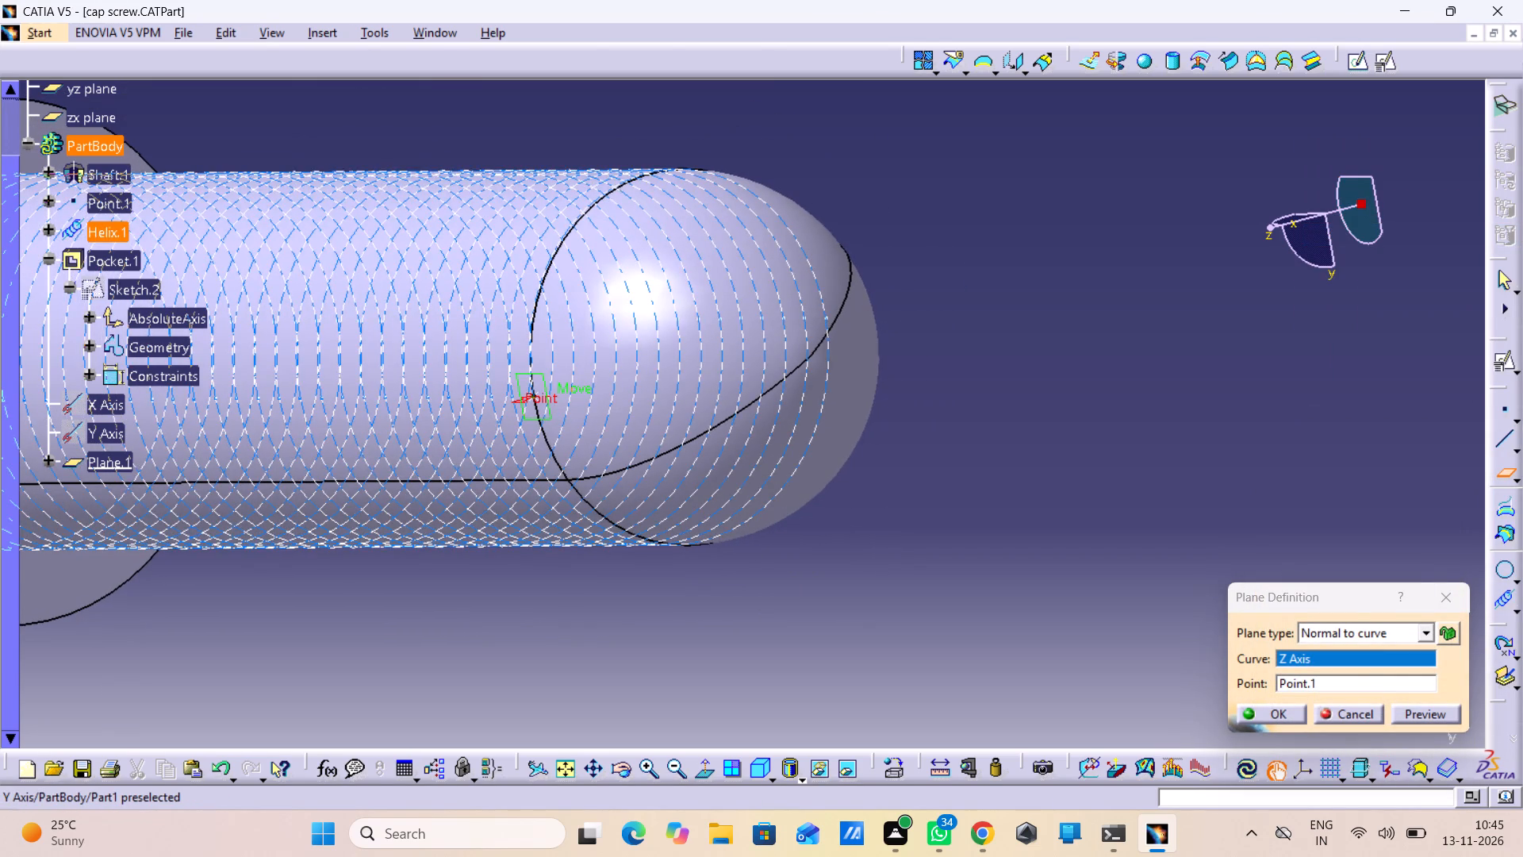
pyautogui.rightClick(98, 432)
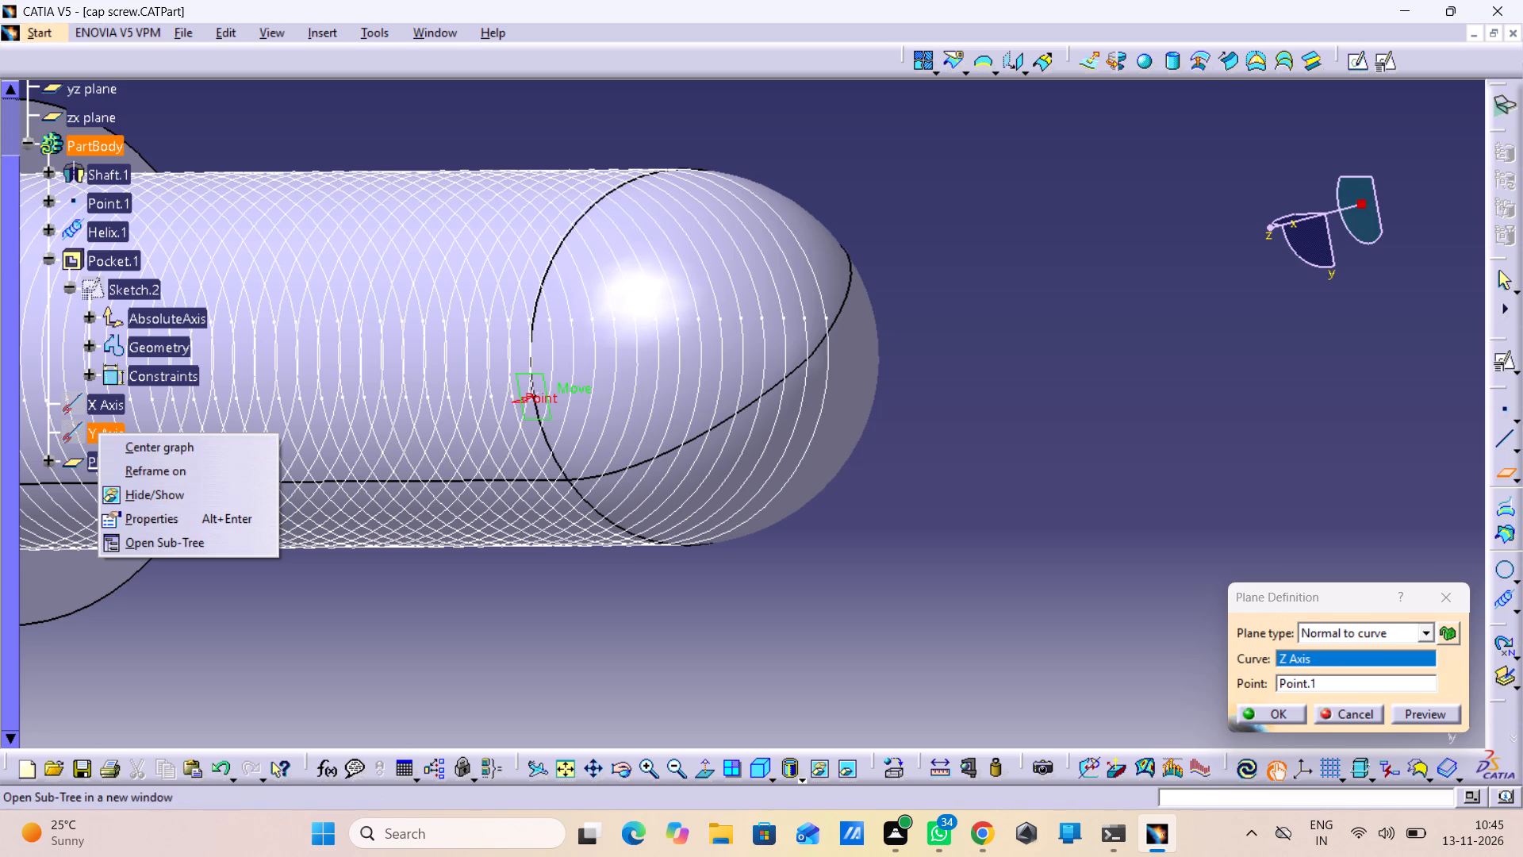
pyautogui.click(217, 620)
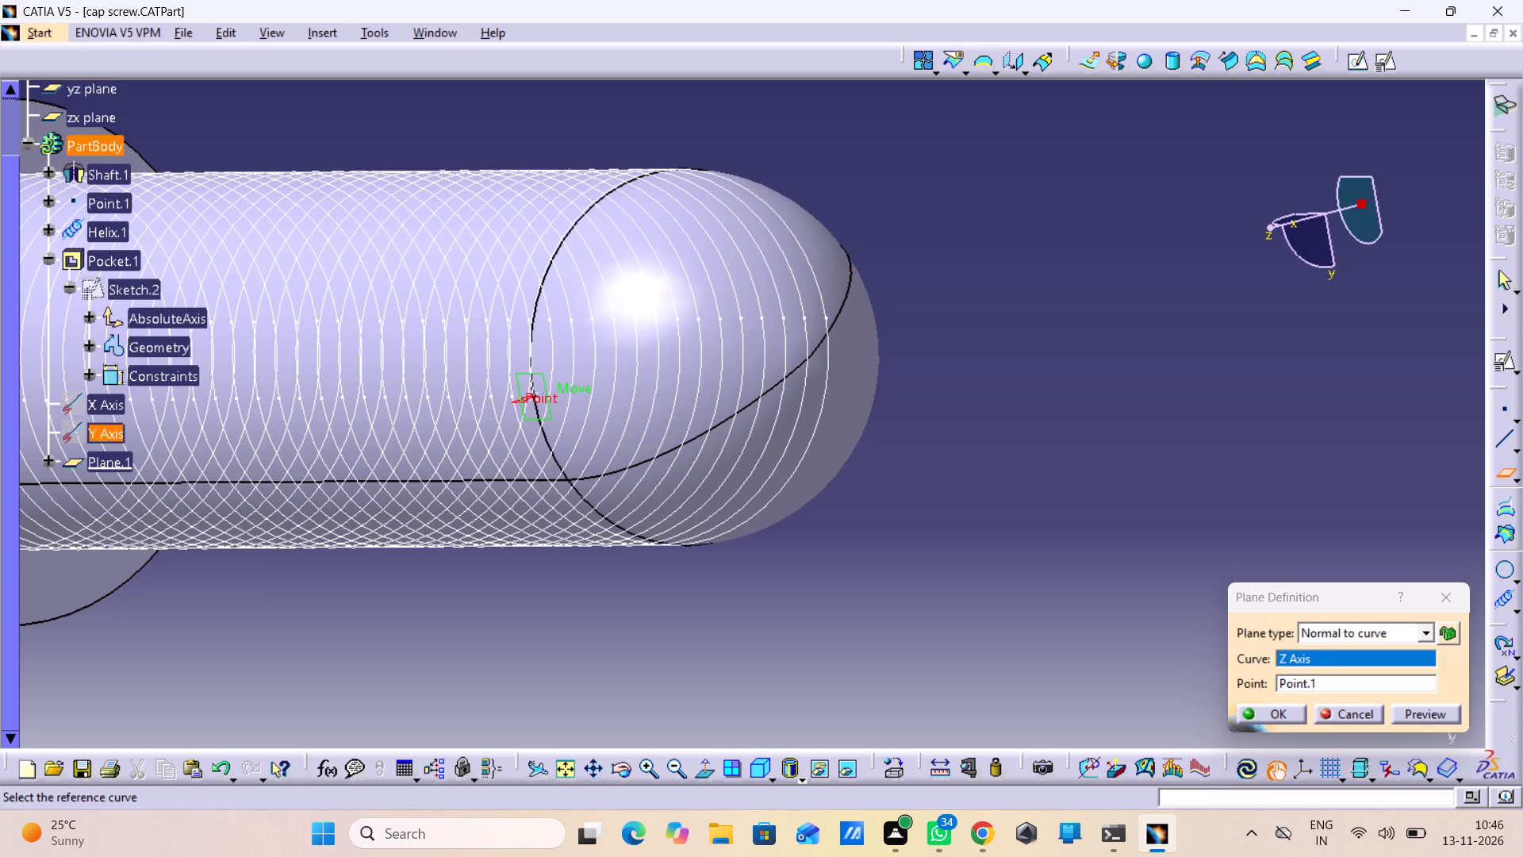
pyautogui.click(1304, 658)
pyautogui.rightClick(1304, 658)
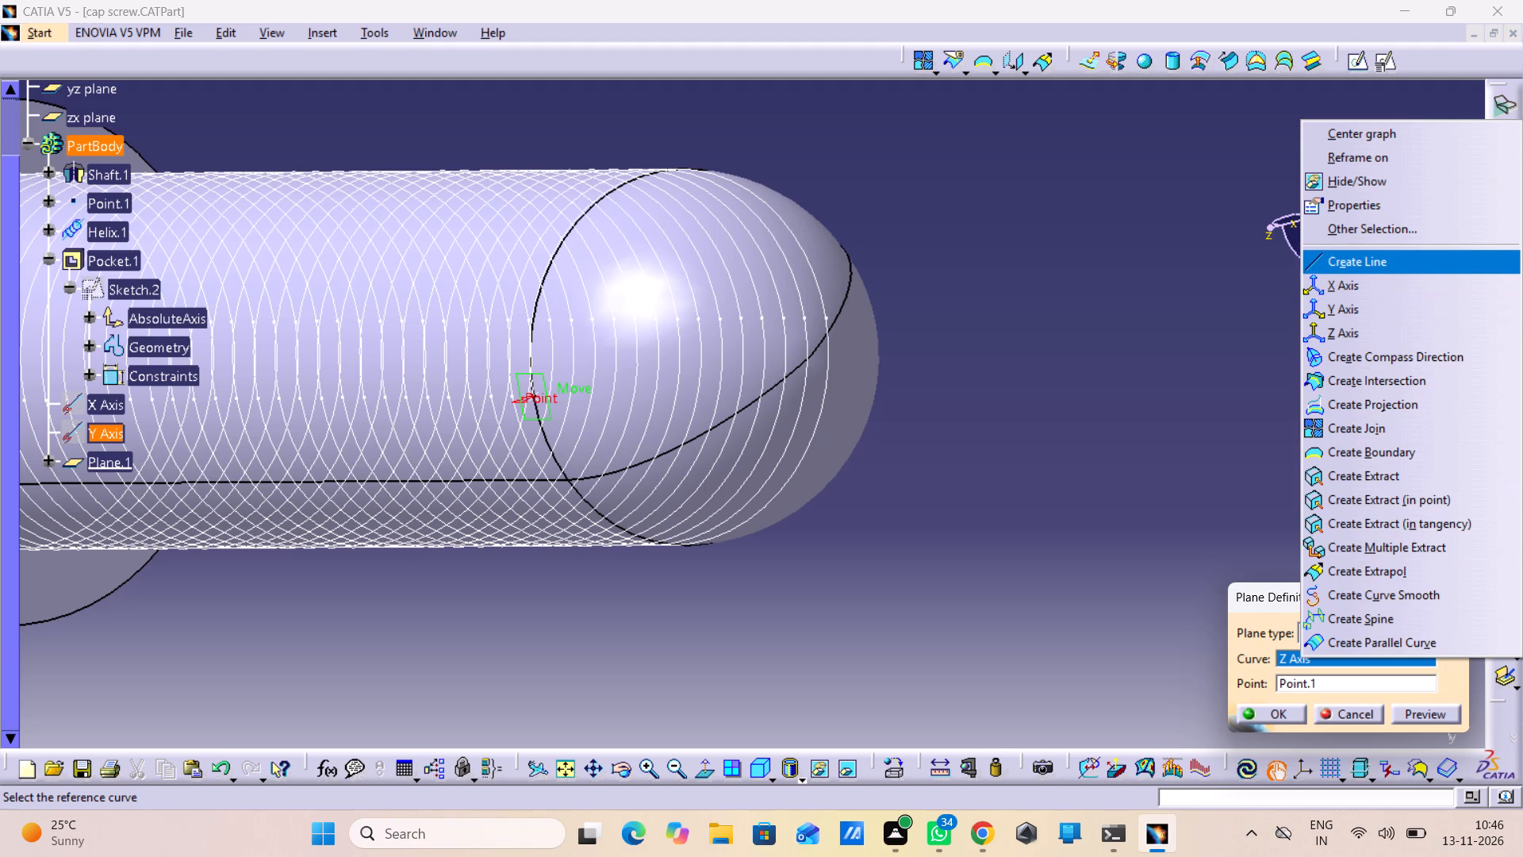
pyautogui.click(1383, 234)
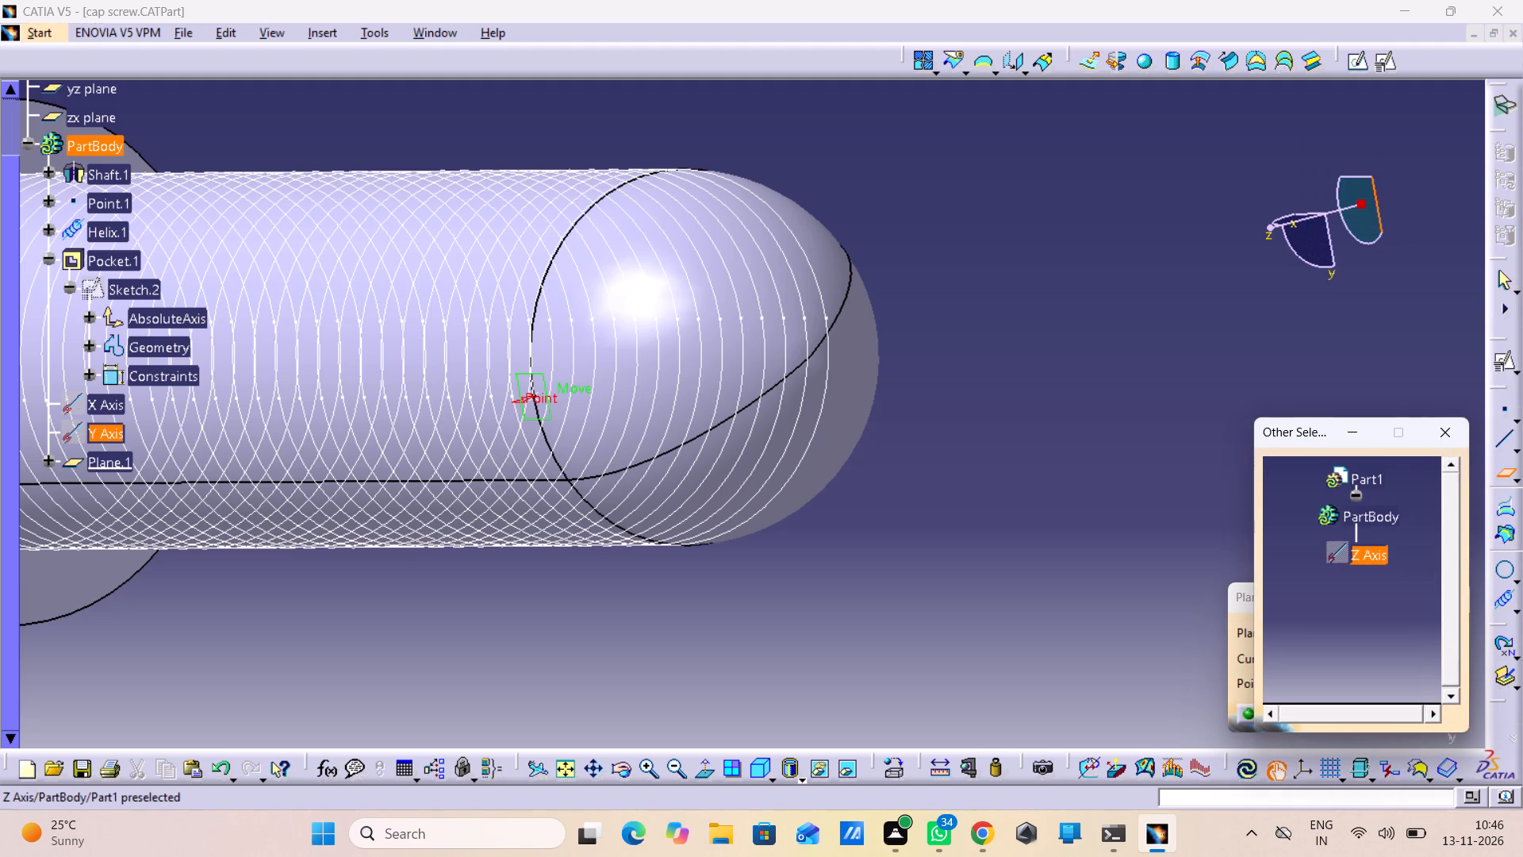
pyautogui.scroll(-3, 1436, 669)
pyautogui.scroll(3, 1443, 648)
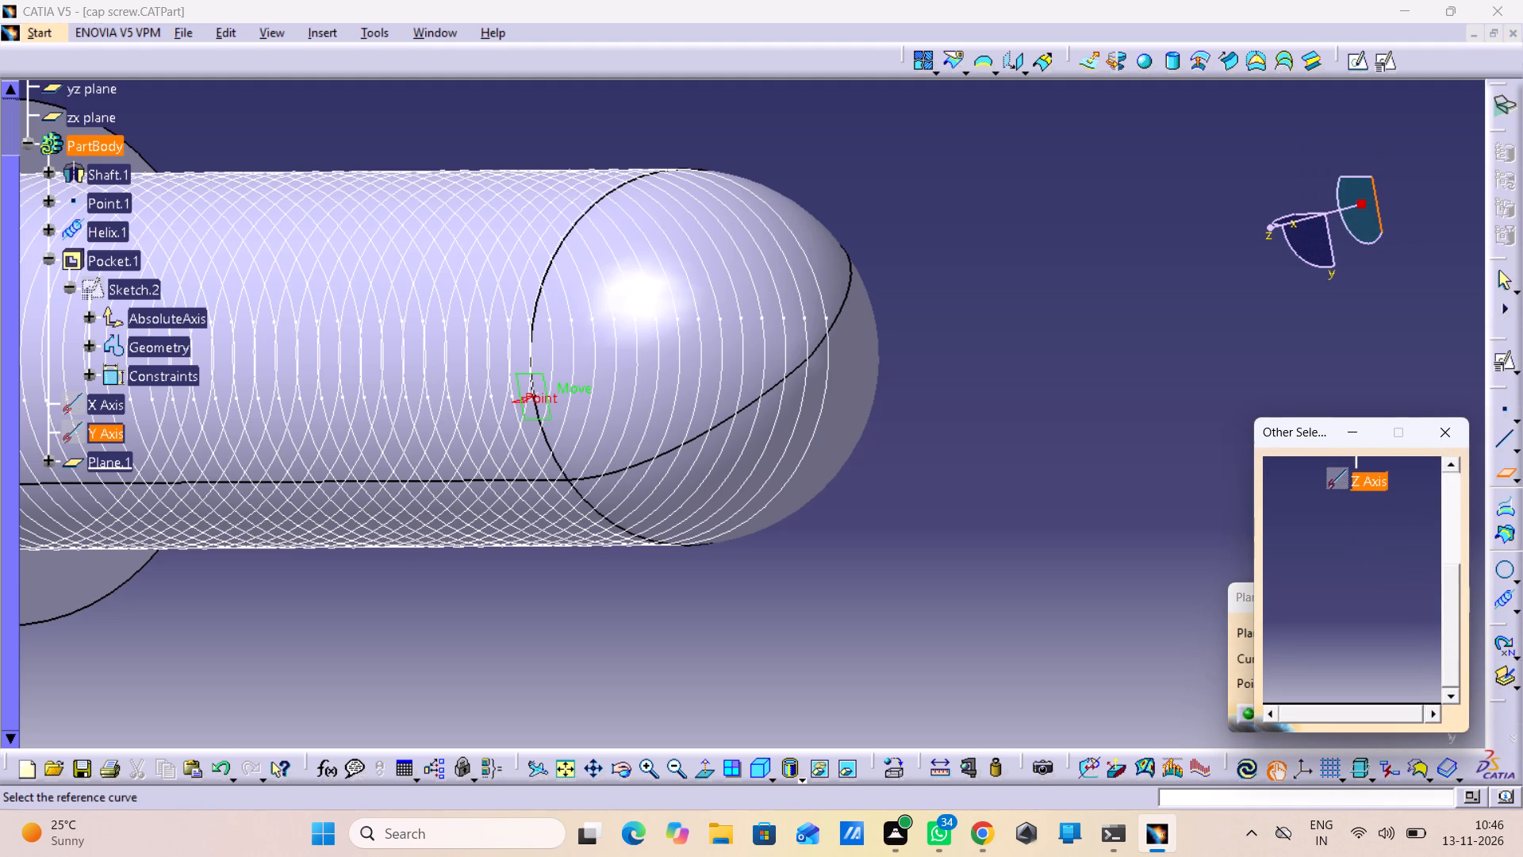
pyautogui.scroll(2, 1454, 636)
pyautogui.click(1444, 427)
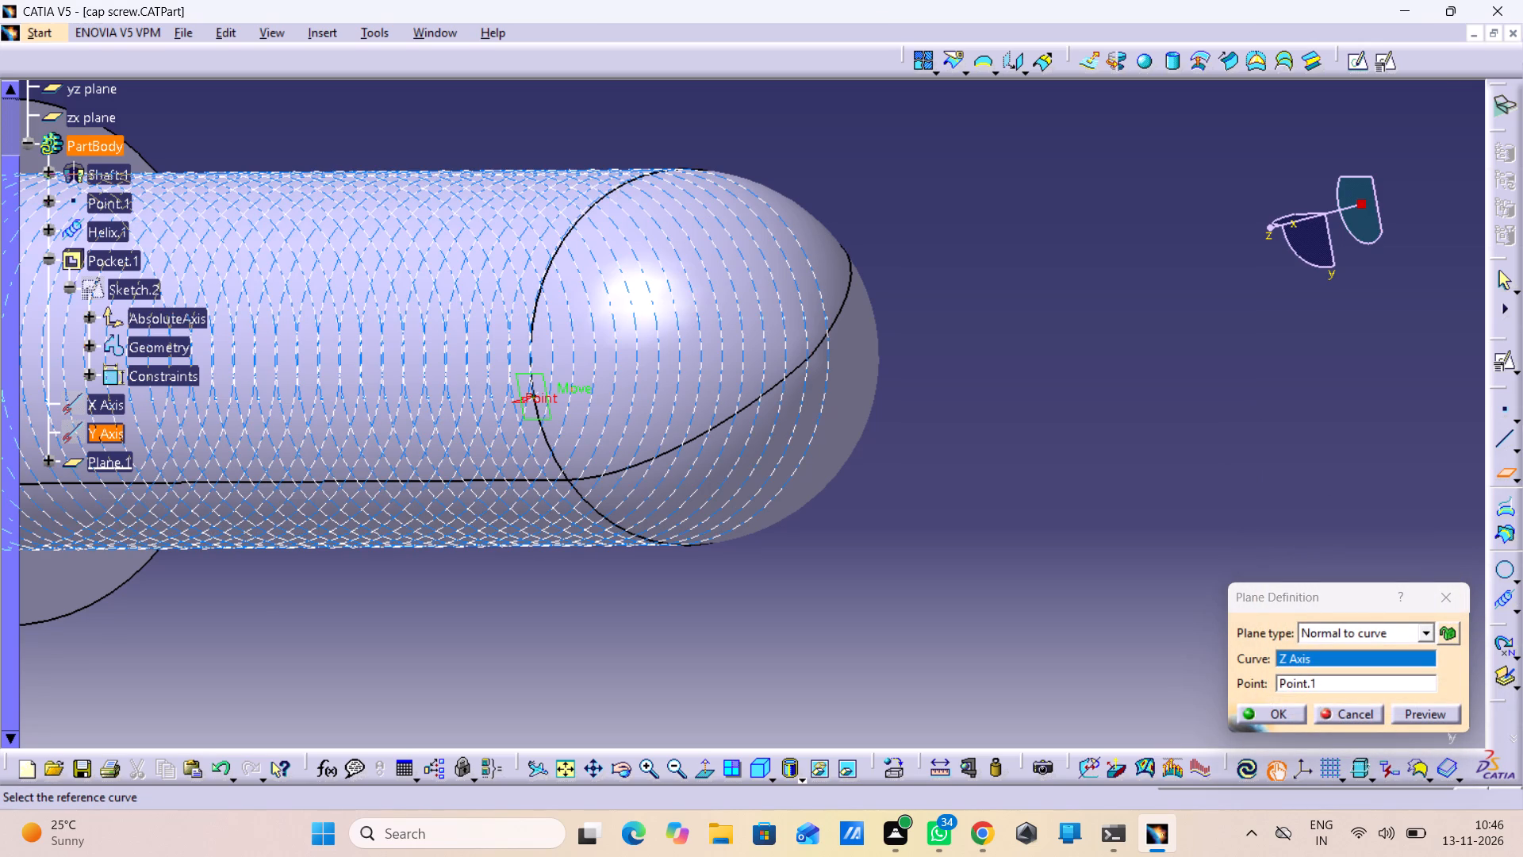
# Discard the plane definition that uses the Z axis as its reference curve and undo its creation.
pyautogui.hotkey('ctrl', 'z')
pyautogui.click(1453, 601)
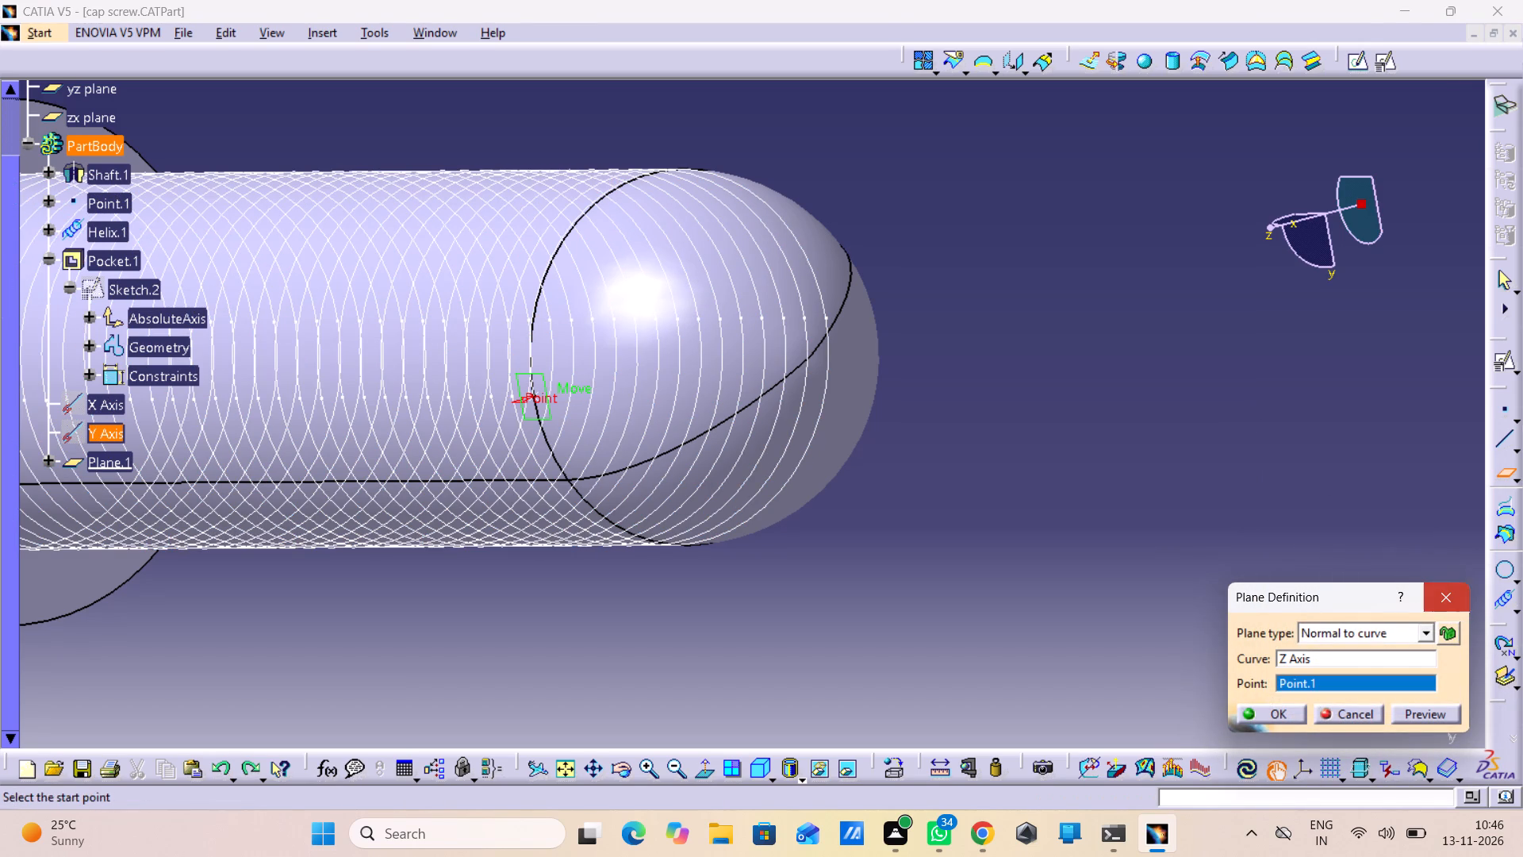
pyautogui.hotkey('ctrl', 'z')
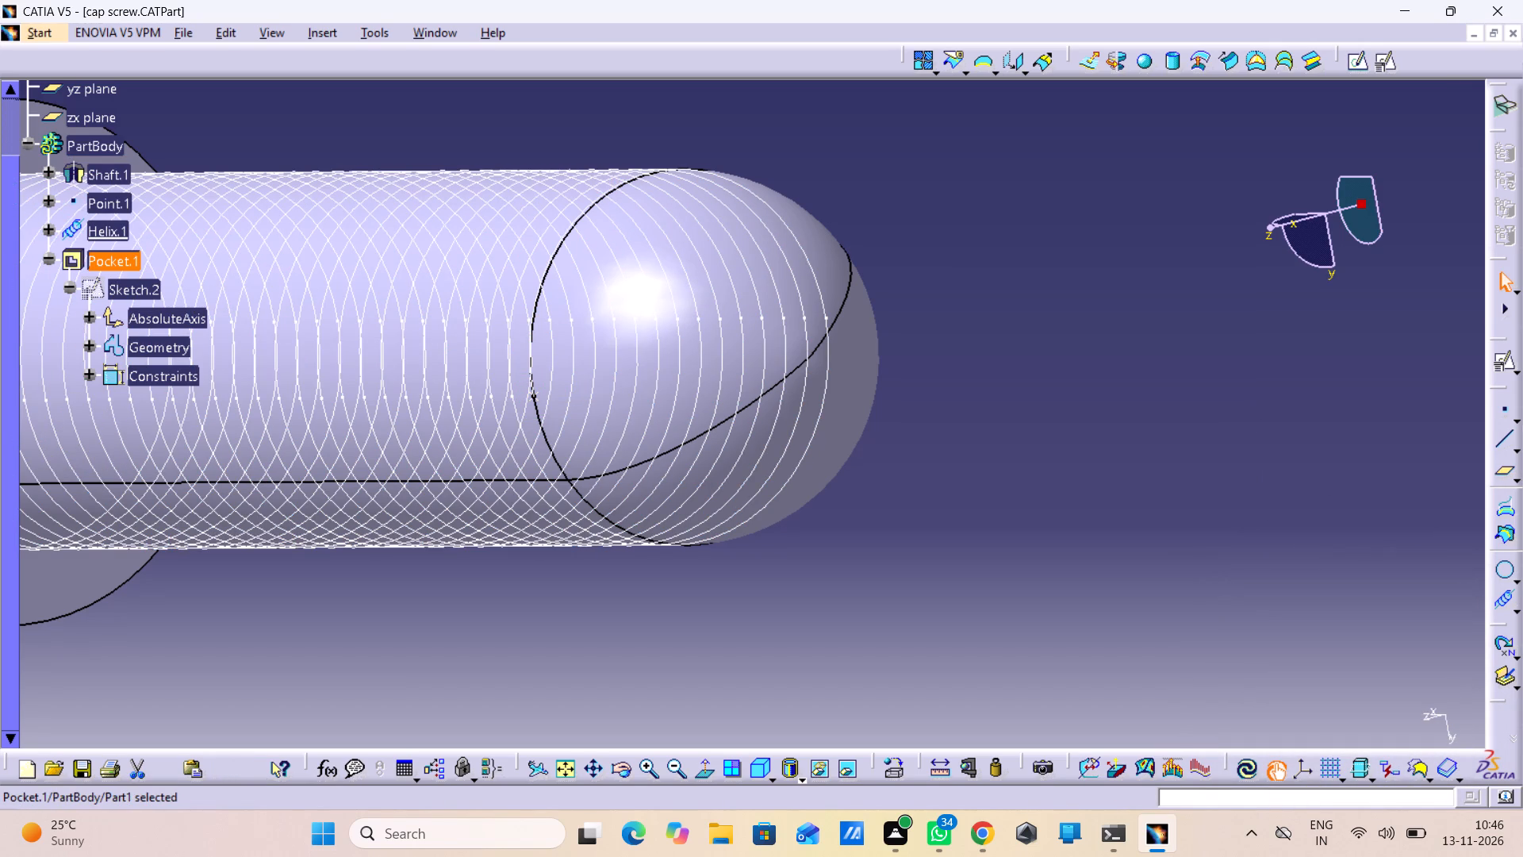
# Create a Normal to curve plane at Point.1 with Helix.1 as its reference curve.
pyautogui.click(535, 398)
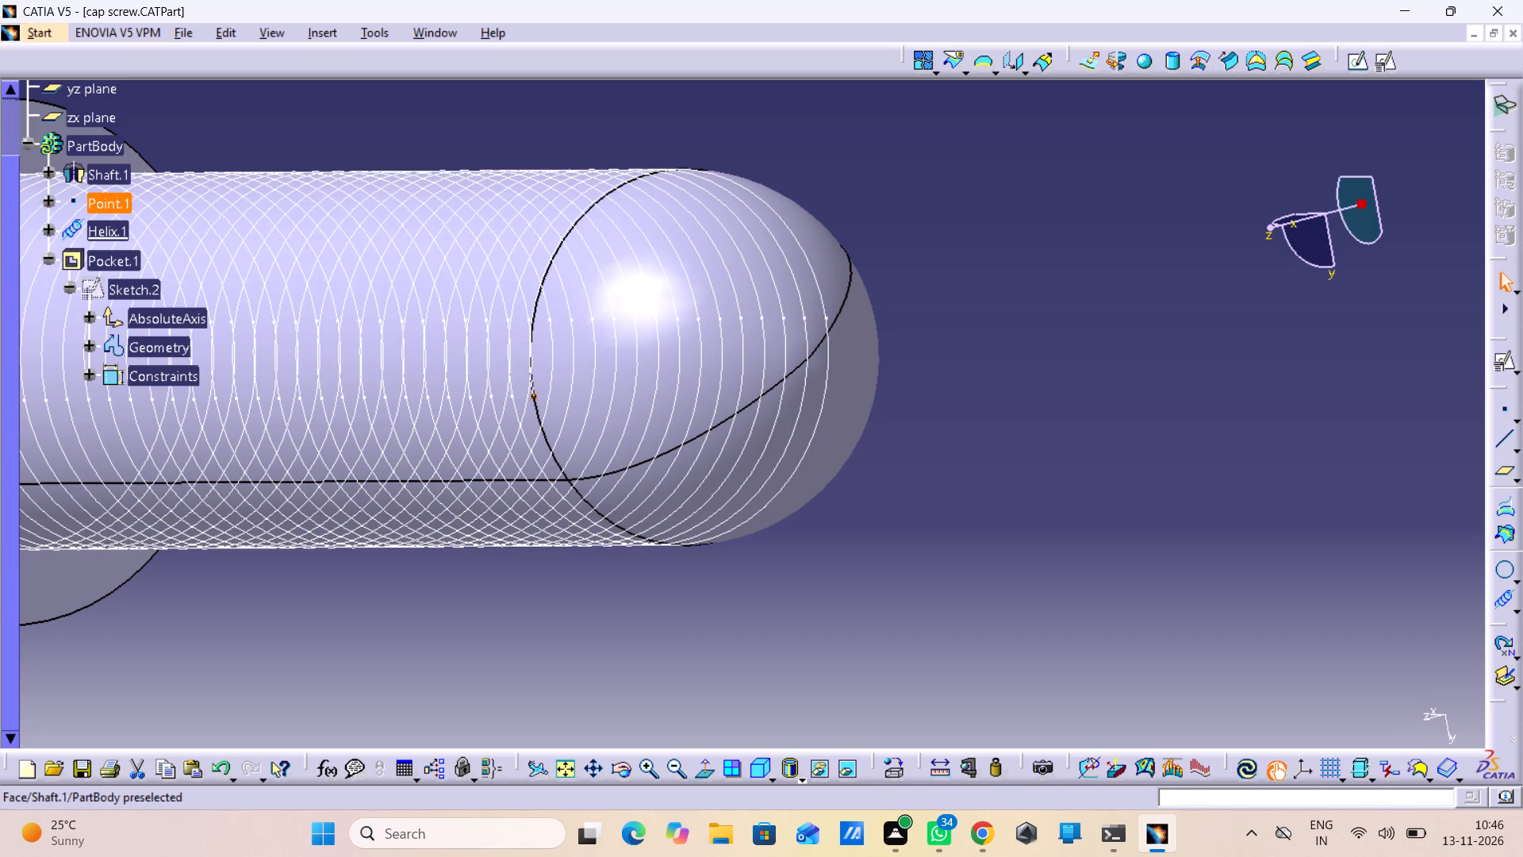
pyautogui.click(1500, 467)
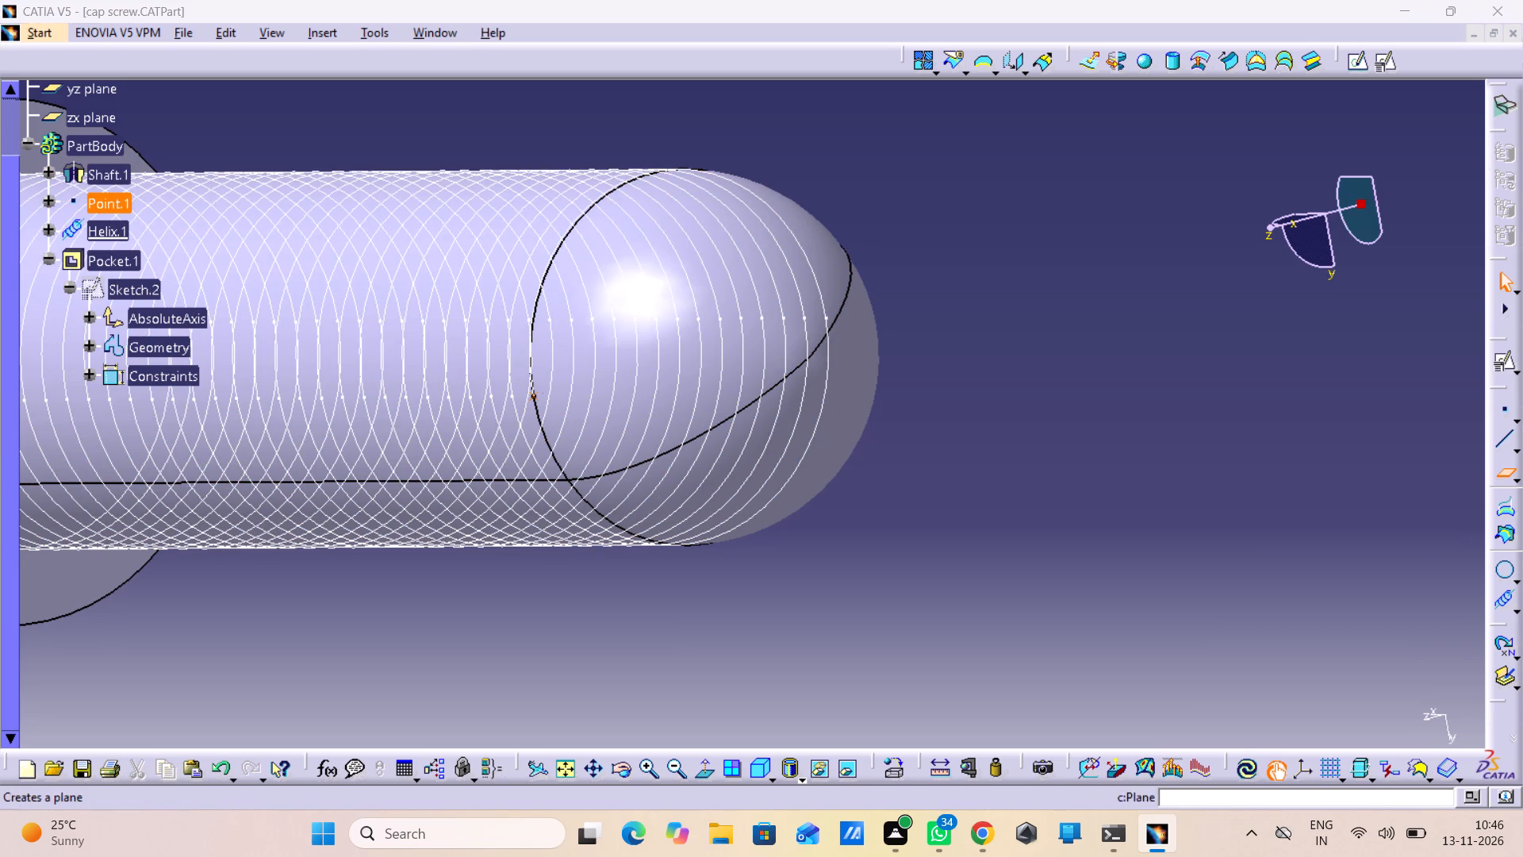
pyautogui.click(1349, 598)
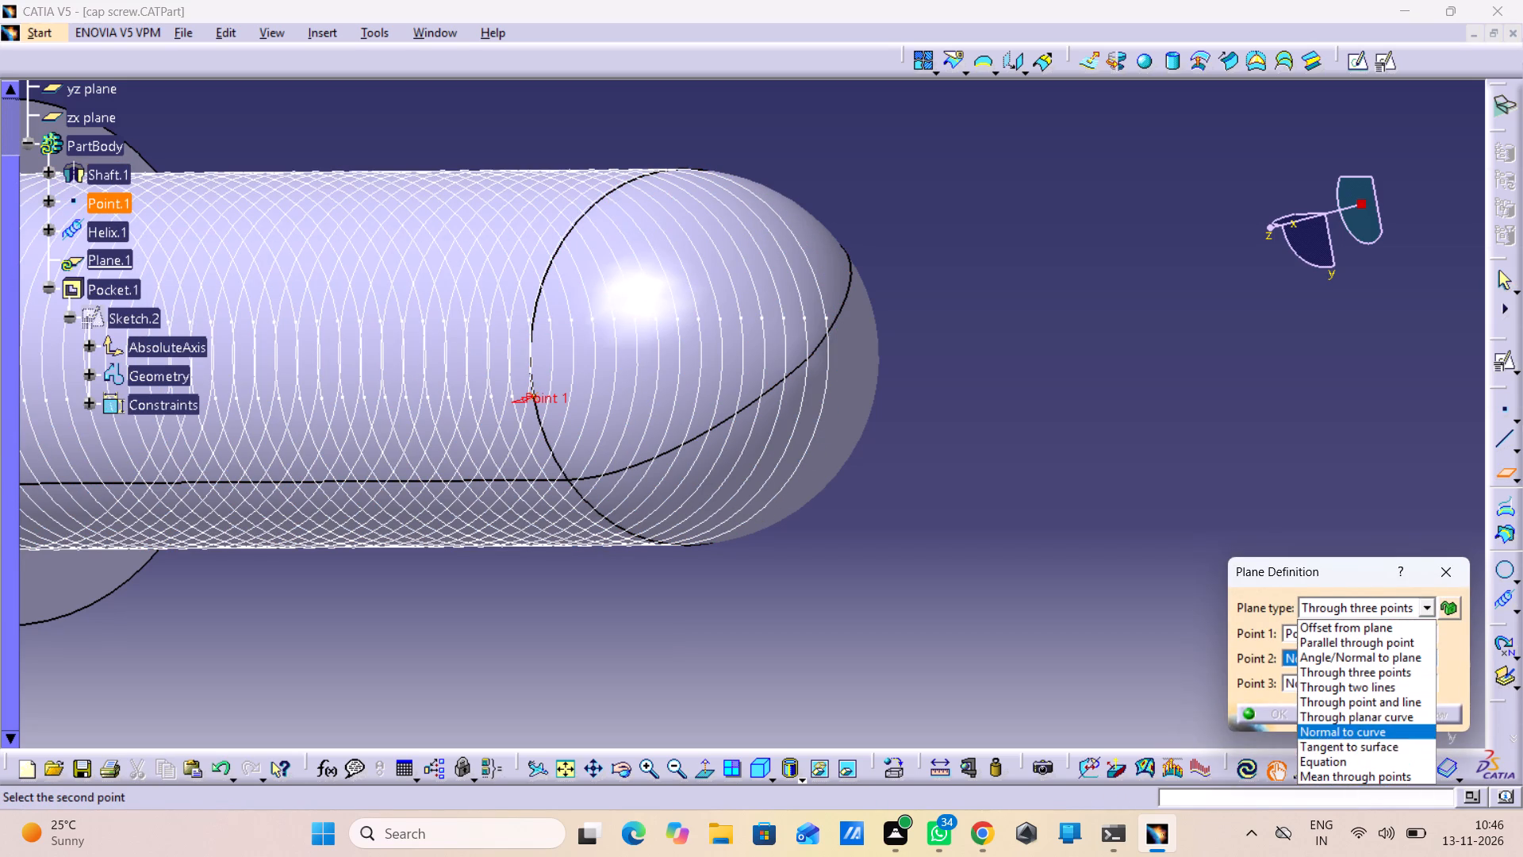
pyautogui.click(1341, 728)
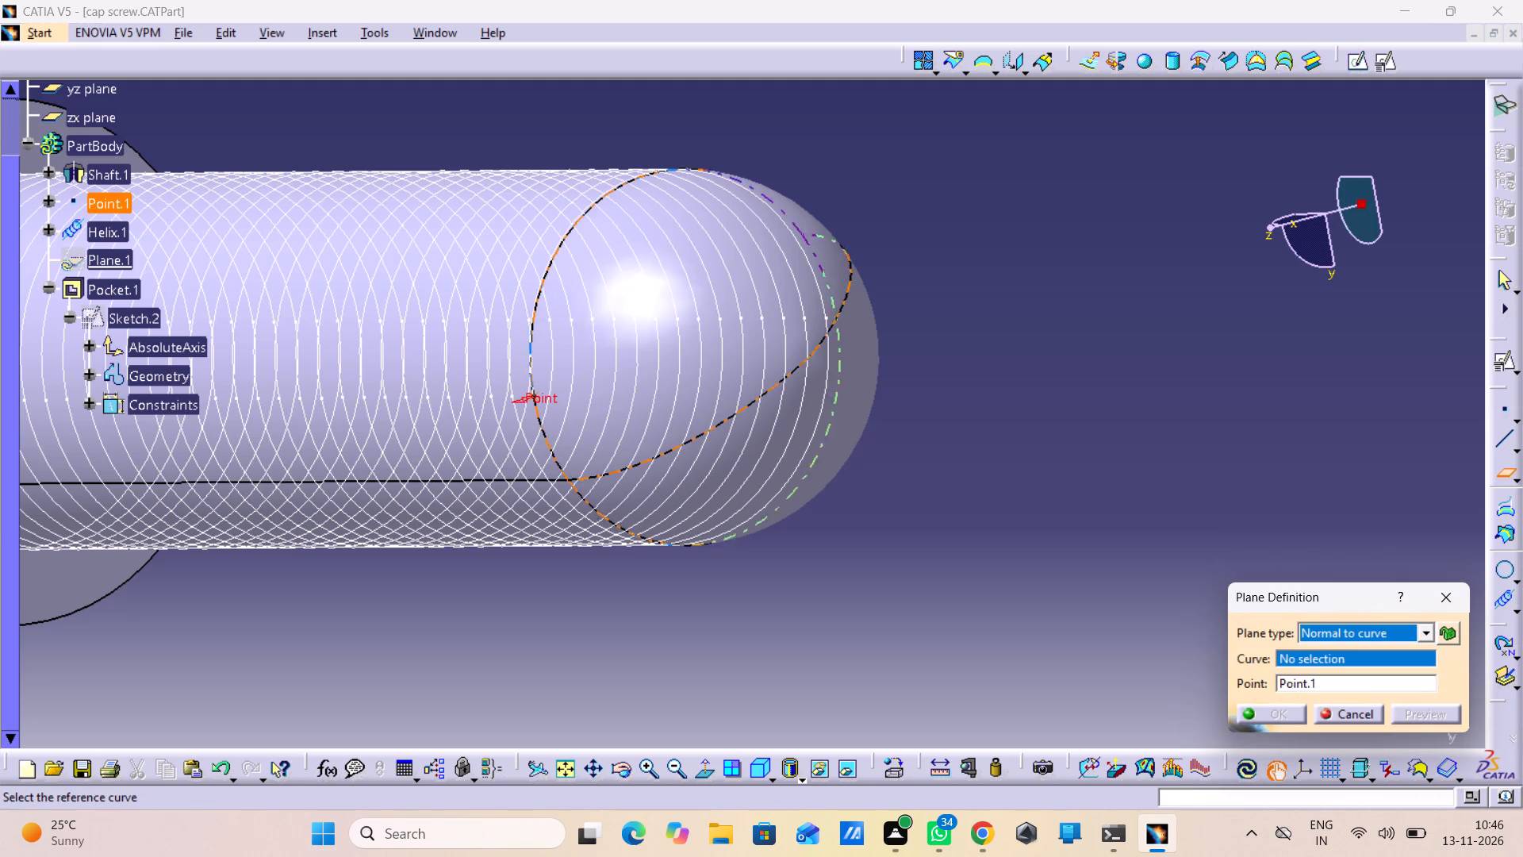
pyautogui.click(504, 404)
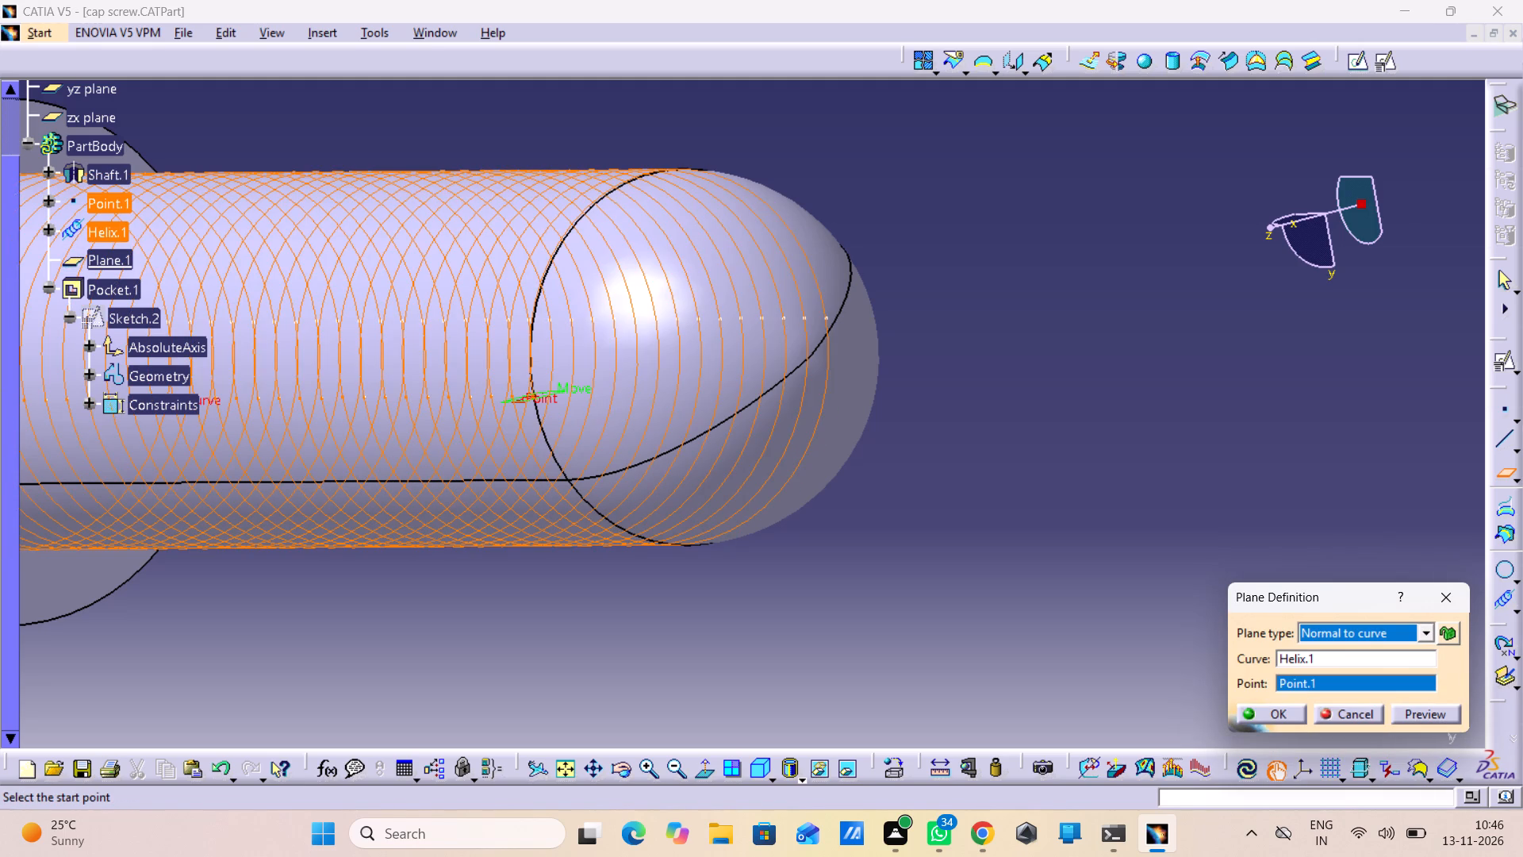
pyautogui.click(1272, 709)
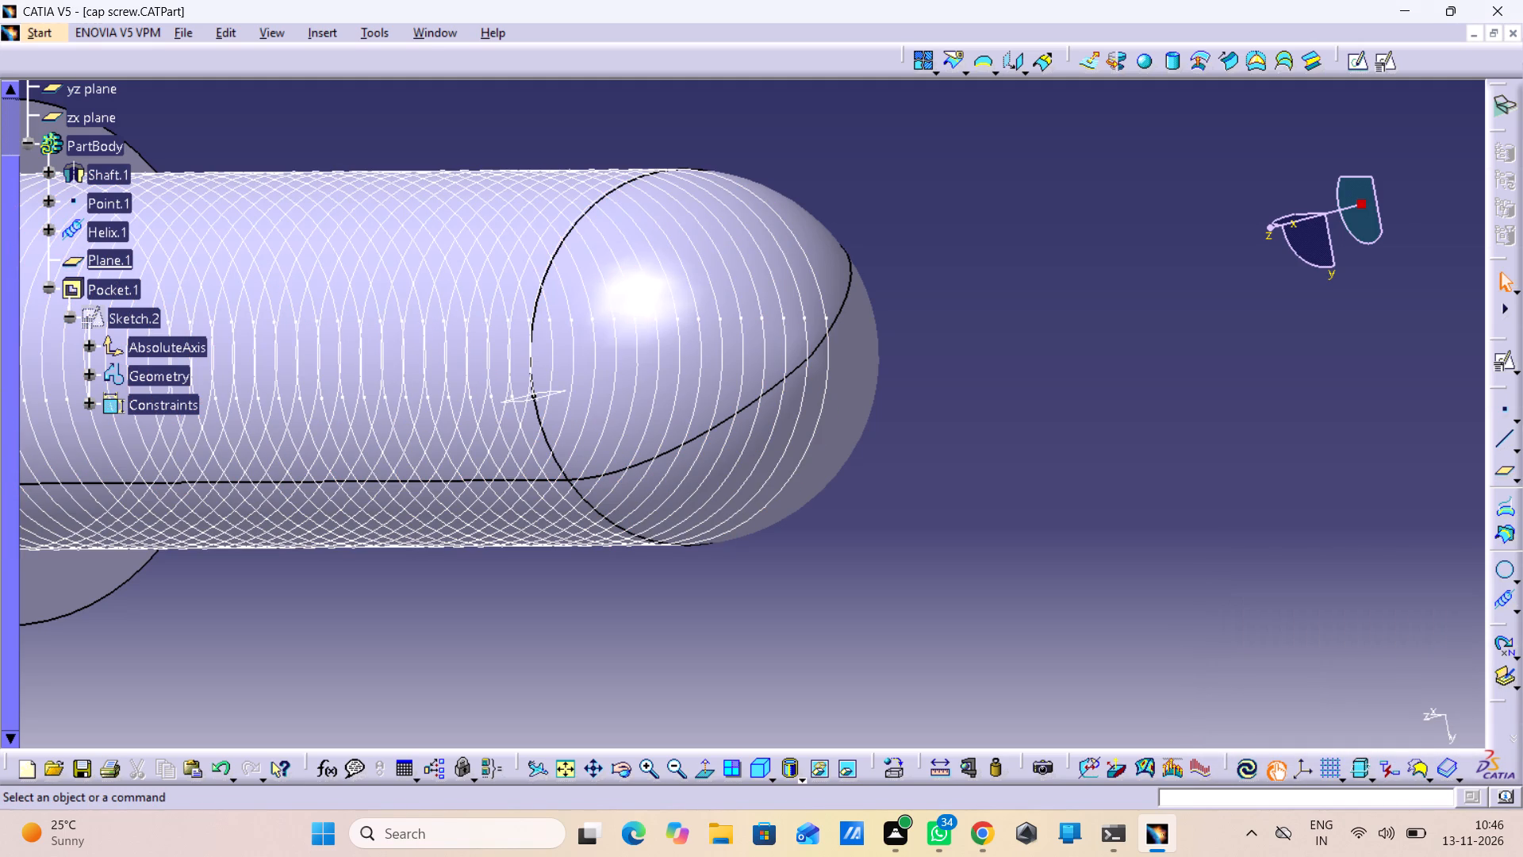
# Start a positioned sketch on Plane.1 at the helix start, with implicit origin and orientation.
pyautogui.moveTo(704, 657); pyautogui.dragTo(707, 552, button='middle')
pyautogui.rightClick(704, 657)
pyautogui.moveTo(707, 552); pyautogui.dragTo(1522, 724, button='middle')
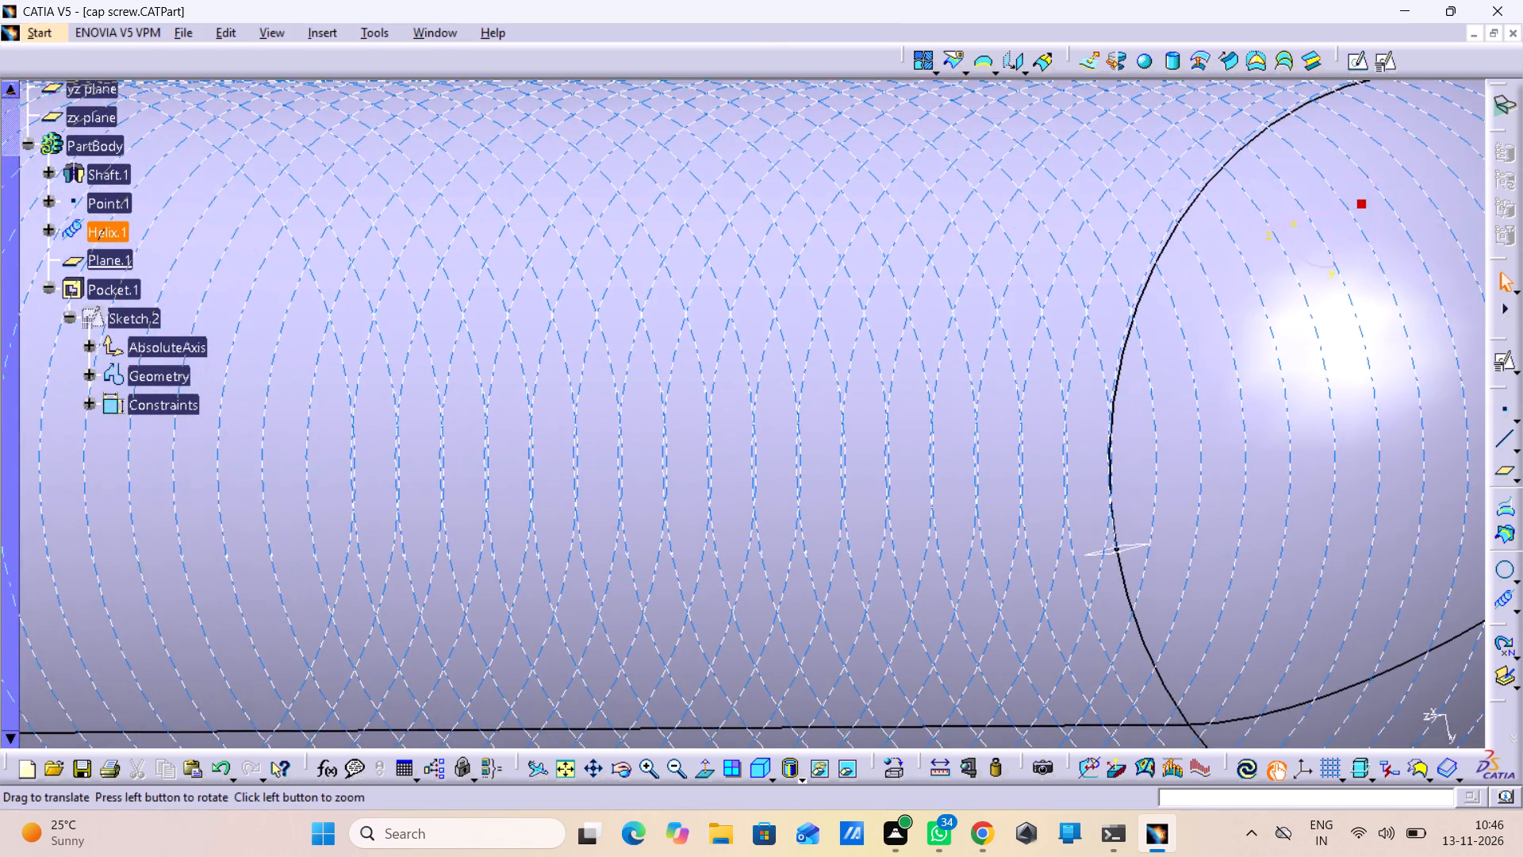
pyautogui.moveTo(1522, 724); pyautogui.dragTo(1457, 676, button='middle')
pyautogui.moveTo(826, 486); pyautogui.dragTo(975, 515, button='middle')
pyautogui.moveTo(826, 486); pyautogui.dragTo(975, 515, button='right')
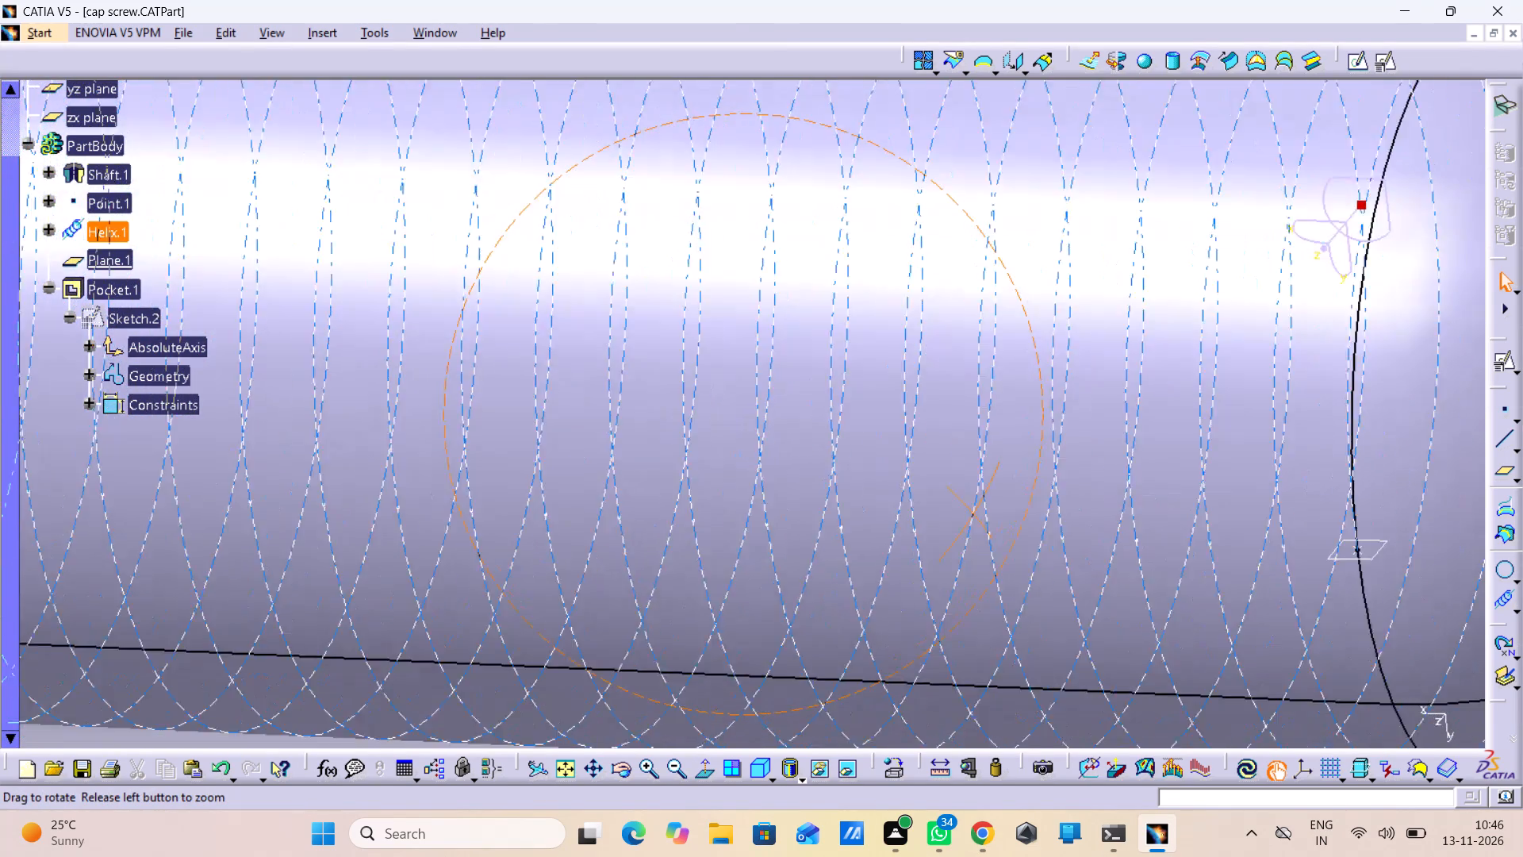
pyautogui.moveTo(975, 515); pyautogui.dragTo(1026, 526, button='right')
pyautogui.moveTo(975, 515); pyautogui.dragTo(1026, 526, button='middle')
pyautogui.click(1437, 570)
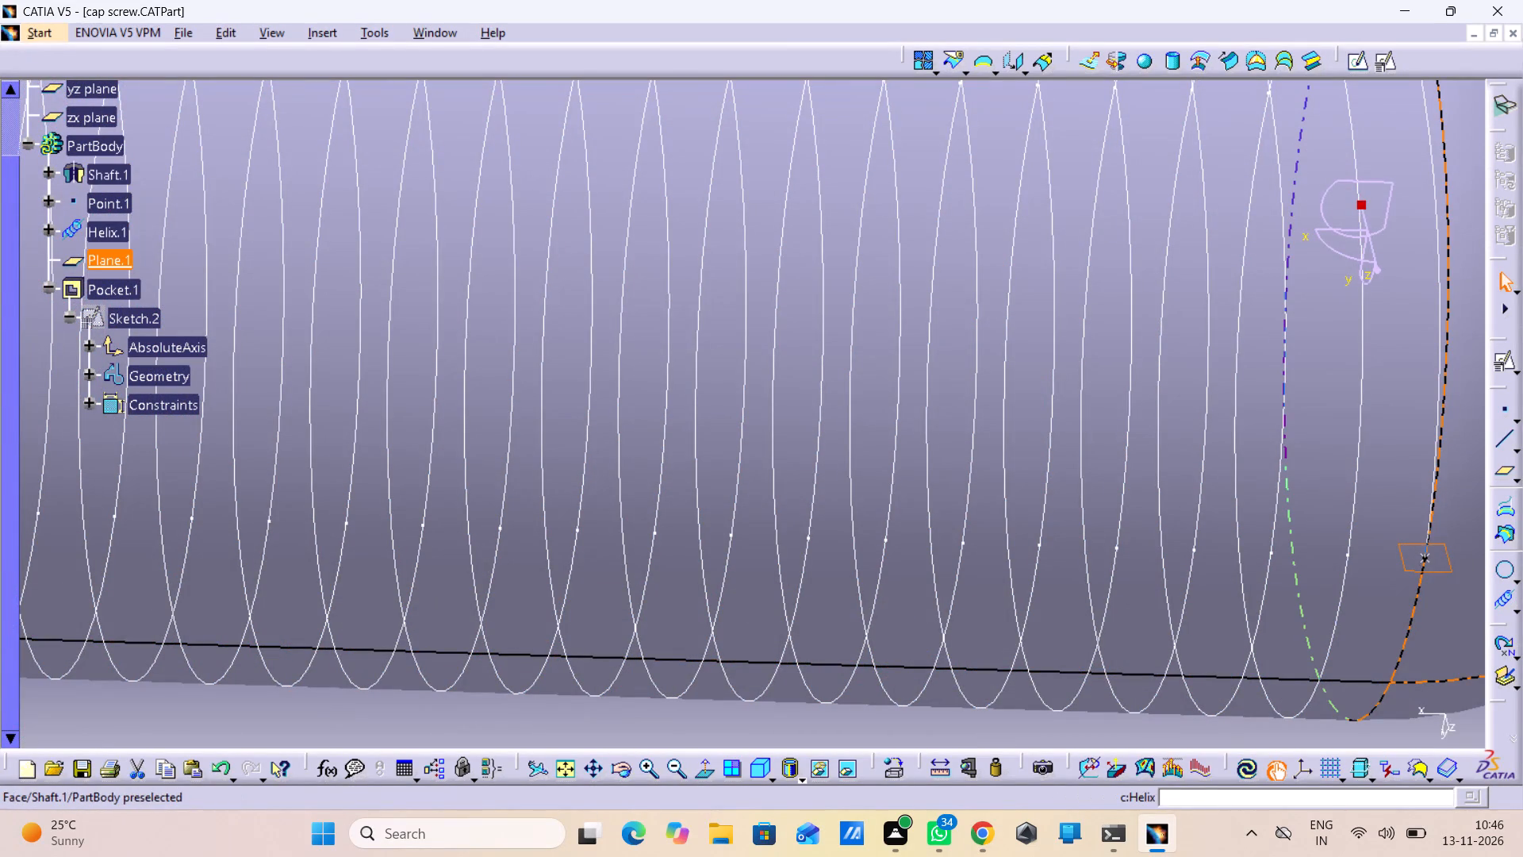
pyautogui.click(1388, 57)
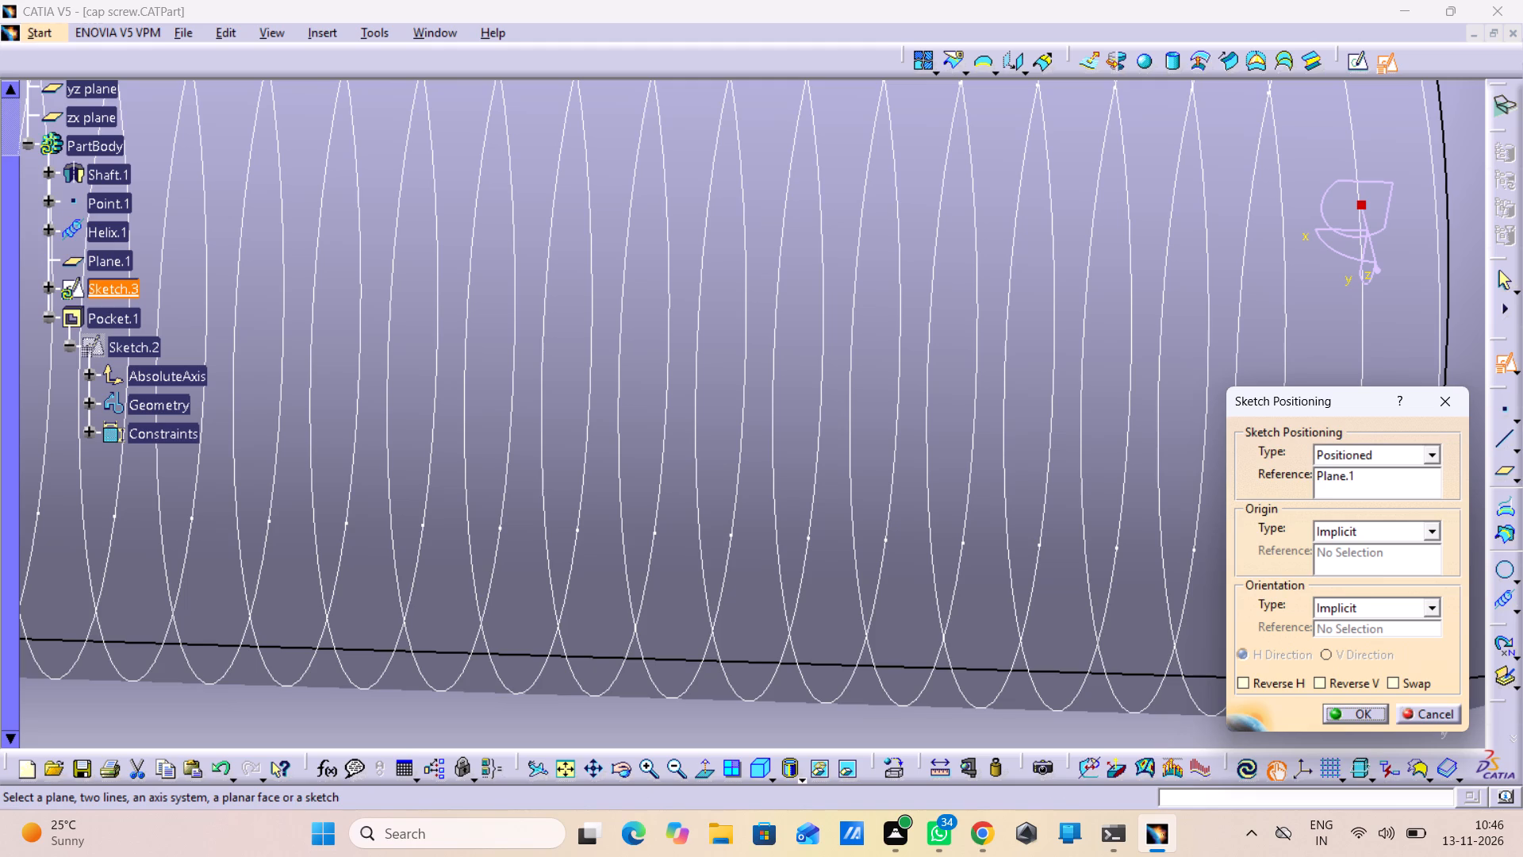
pyautogui.moveTo(1101, 551); pyautogui.dragTo(735, 442, button='middle')
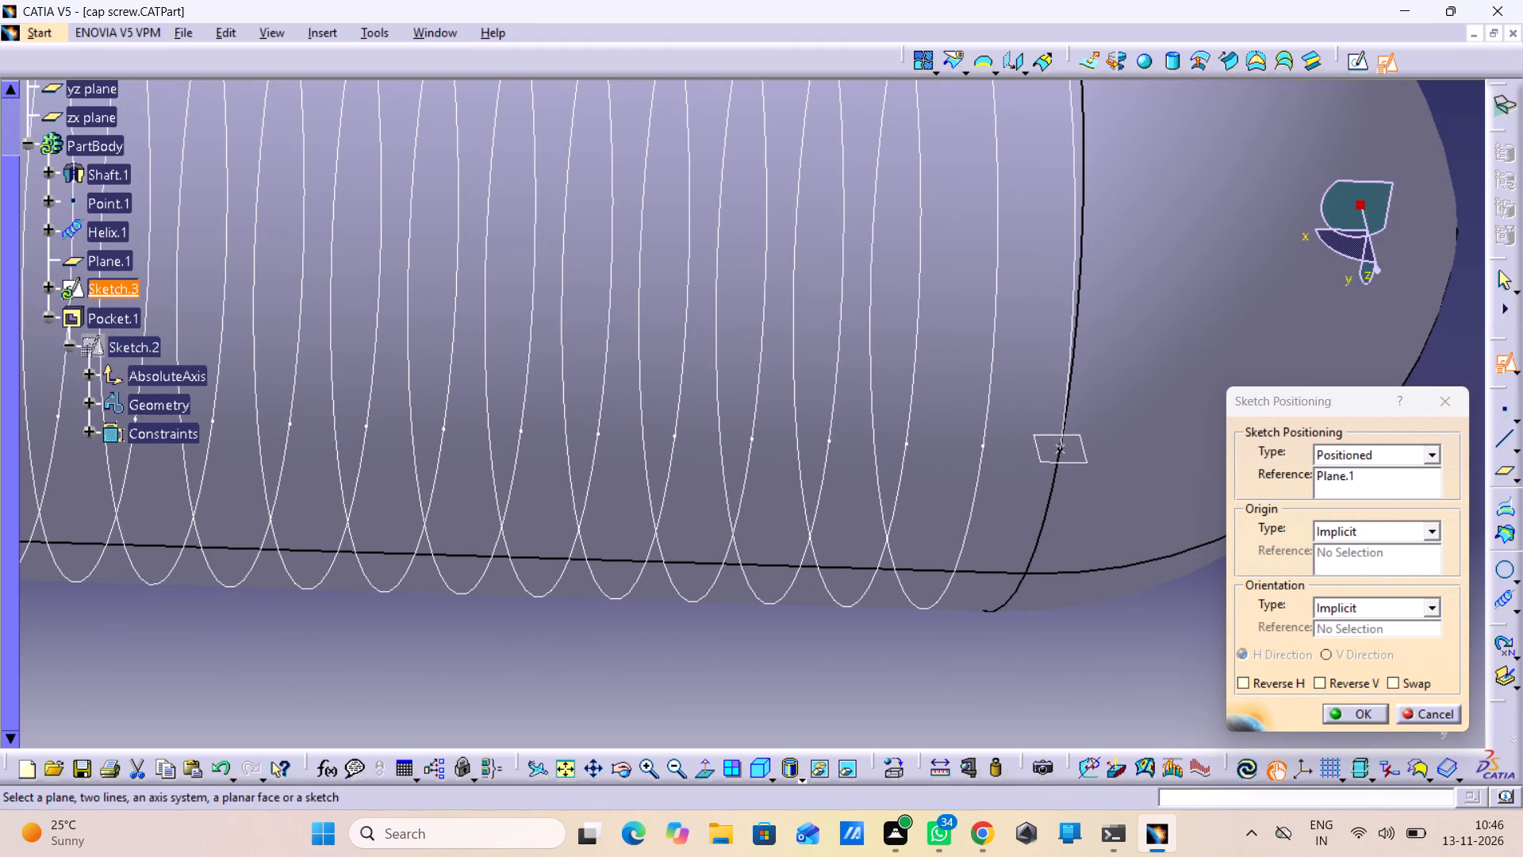
pyautogui.click(1362, 713)
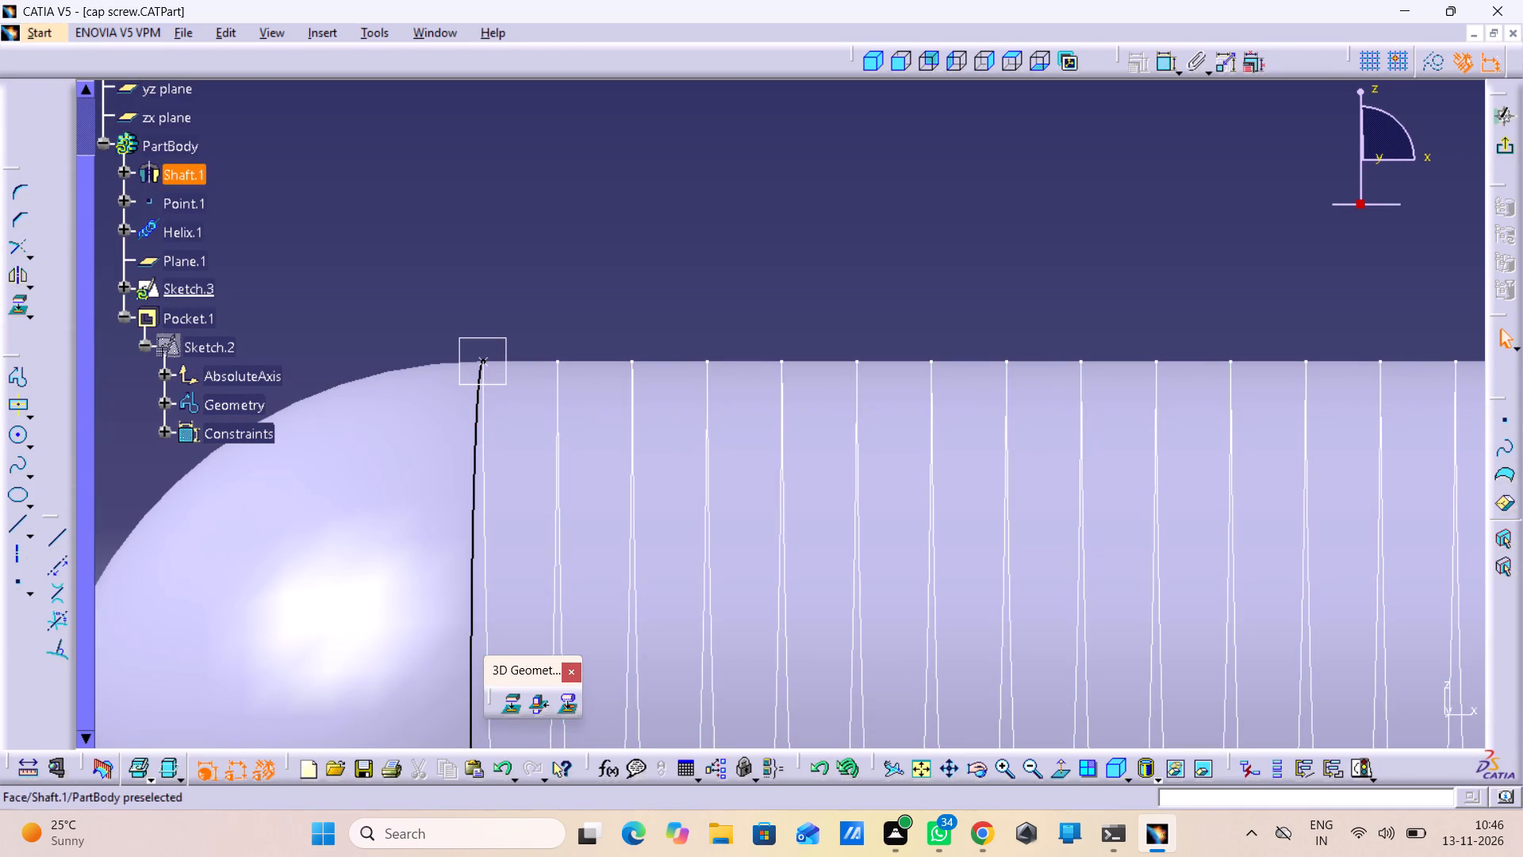
# Sketch a small circle, under 0.1 mm in radius, just above Point.1 at the start of the helix.
pyautogui.click(21, 446)
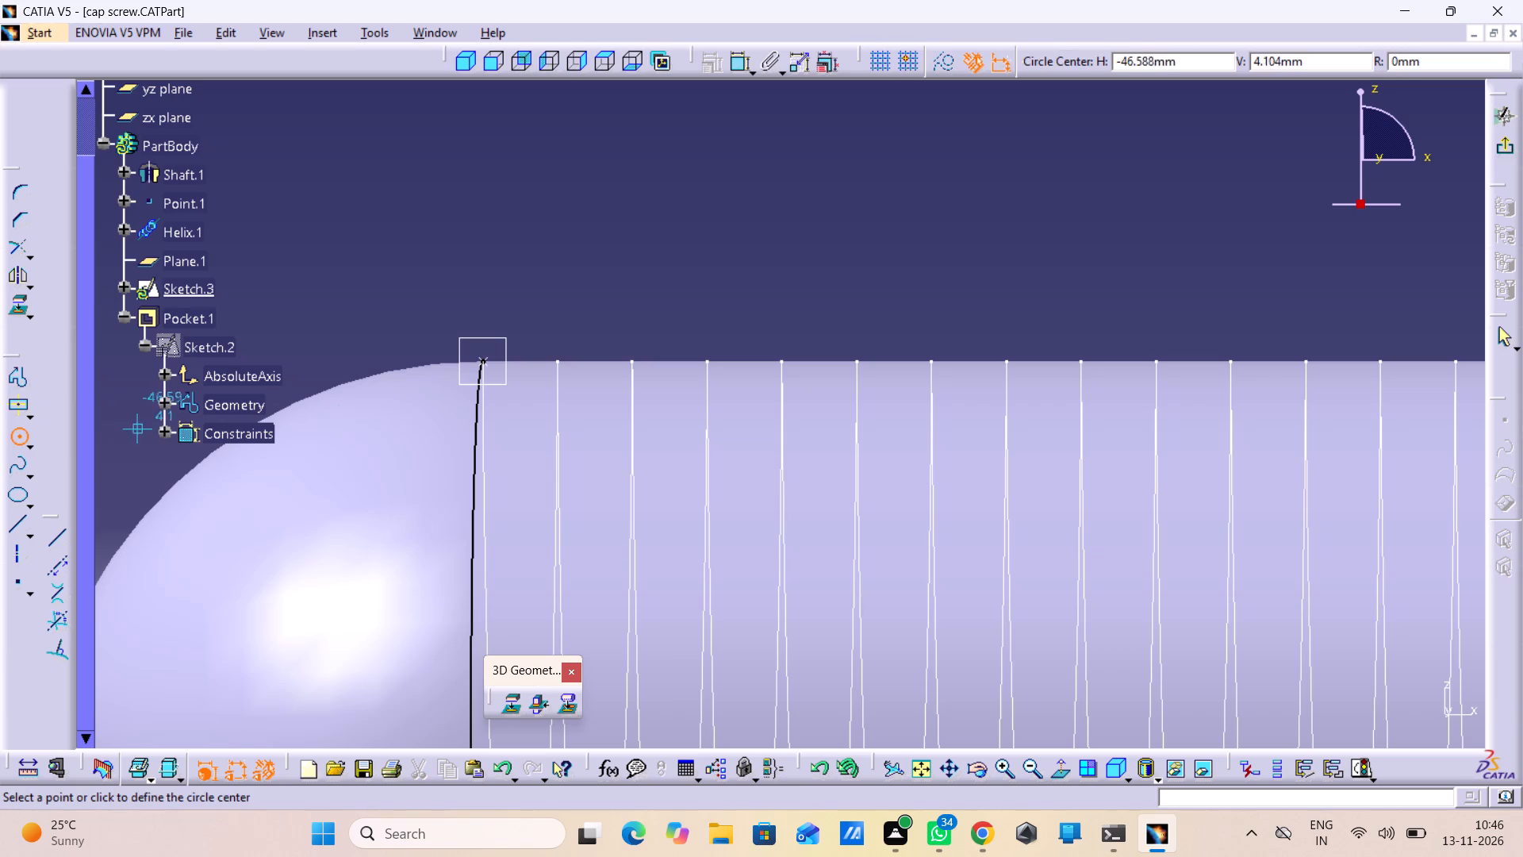
pyautogui.moveTo(485, 357); pyautogui.dragTo(493, 263, button='middle')
pyautogui.rightClick(485, 357)
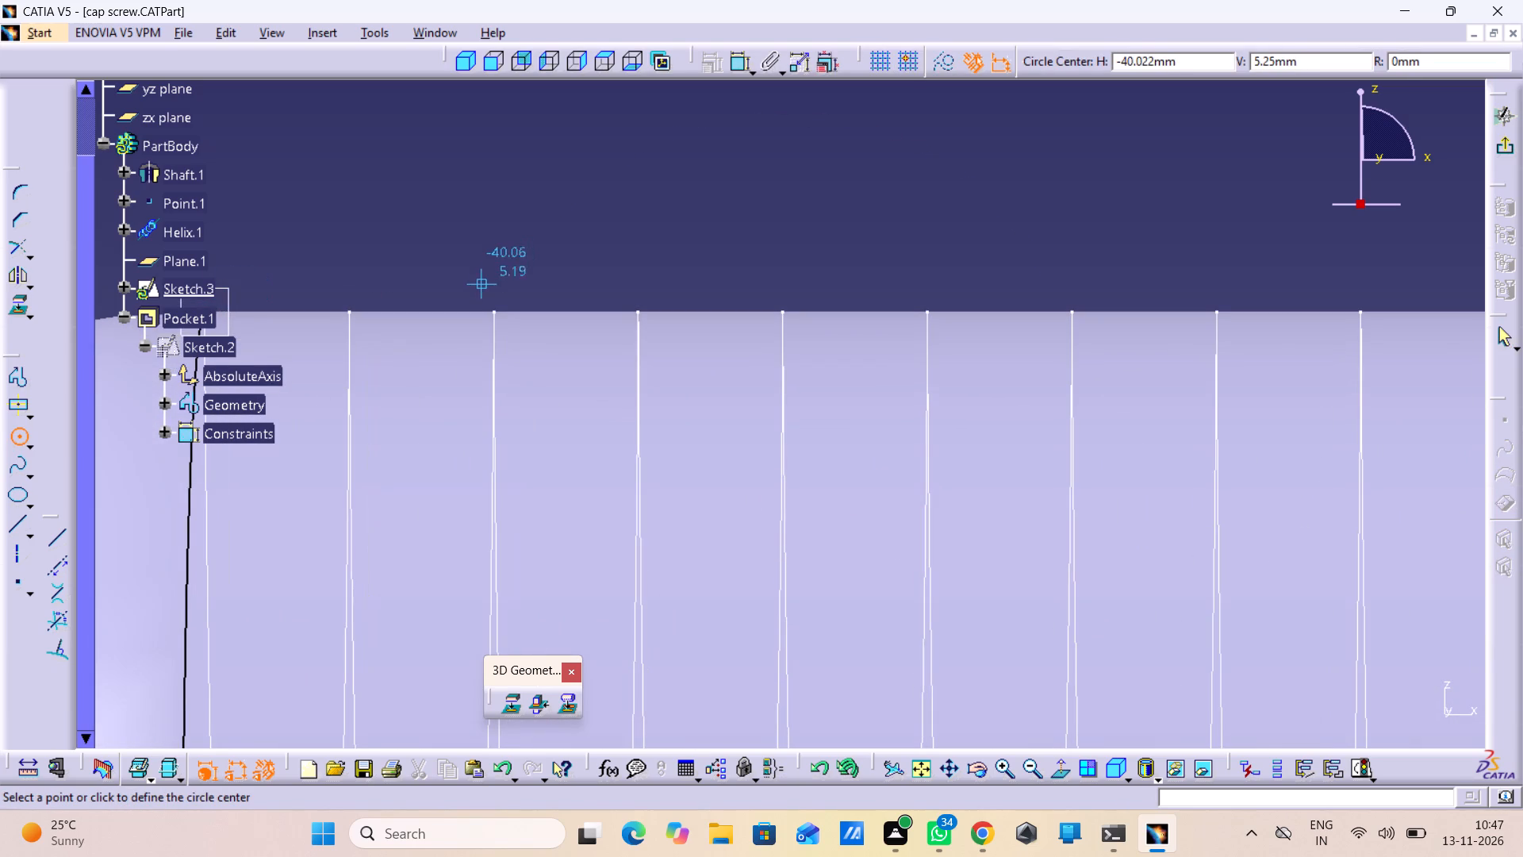
pyautogui.moveTo(313, 293); pyautogui.dragTo(799, 360, button='middle')
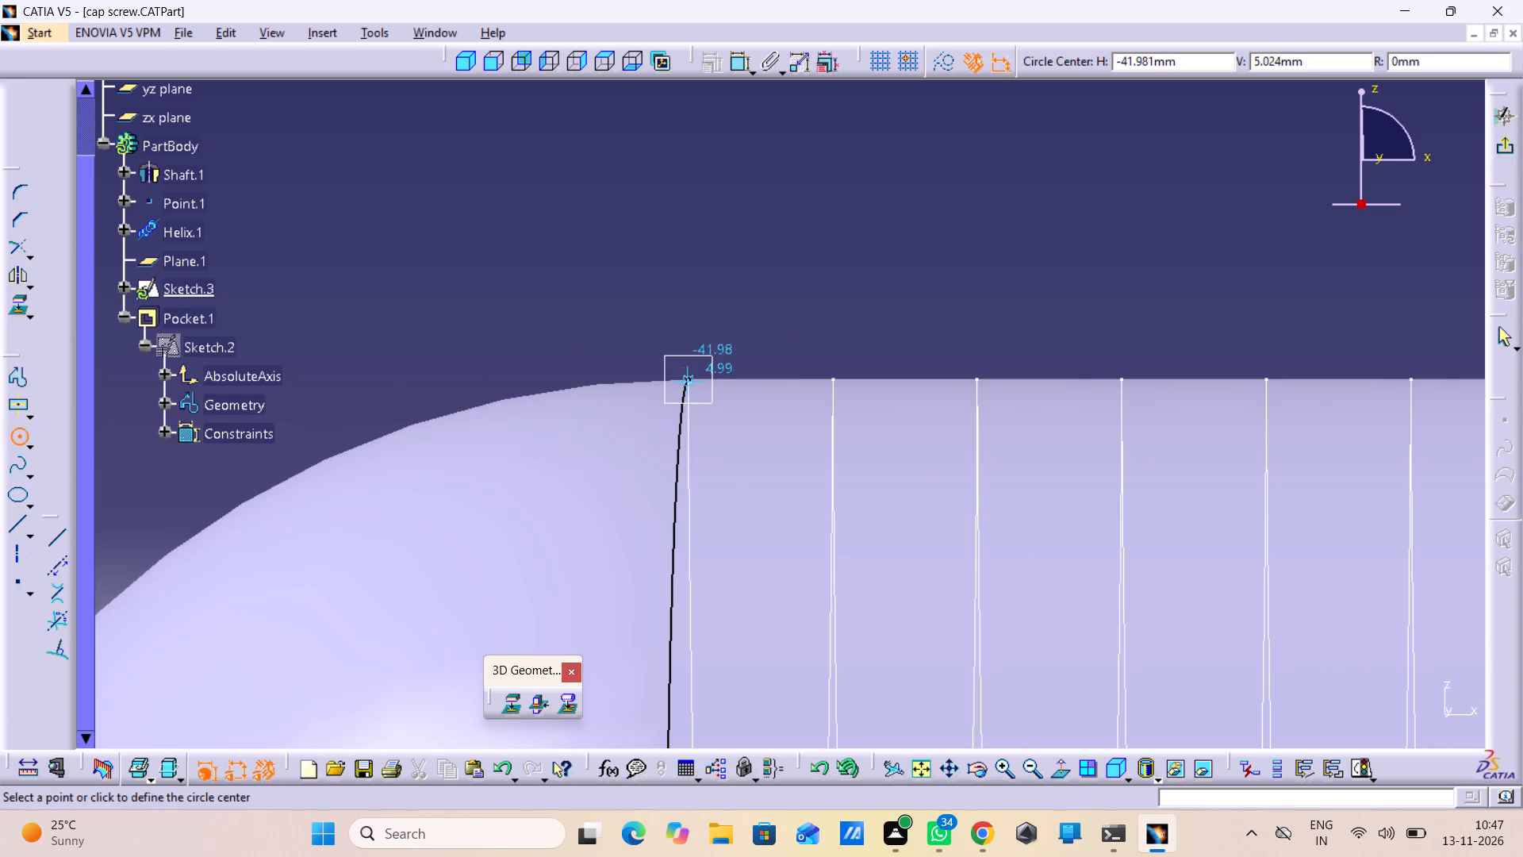
pyautogui.moveTo(688, 376); pyautogui.dragTo(666, 128, button='middle')
pyautogui.moveTo(688, 376); pyautogui.dragTo(676, 294, button='right')
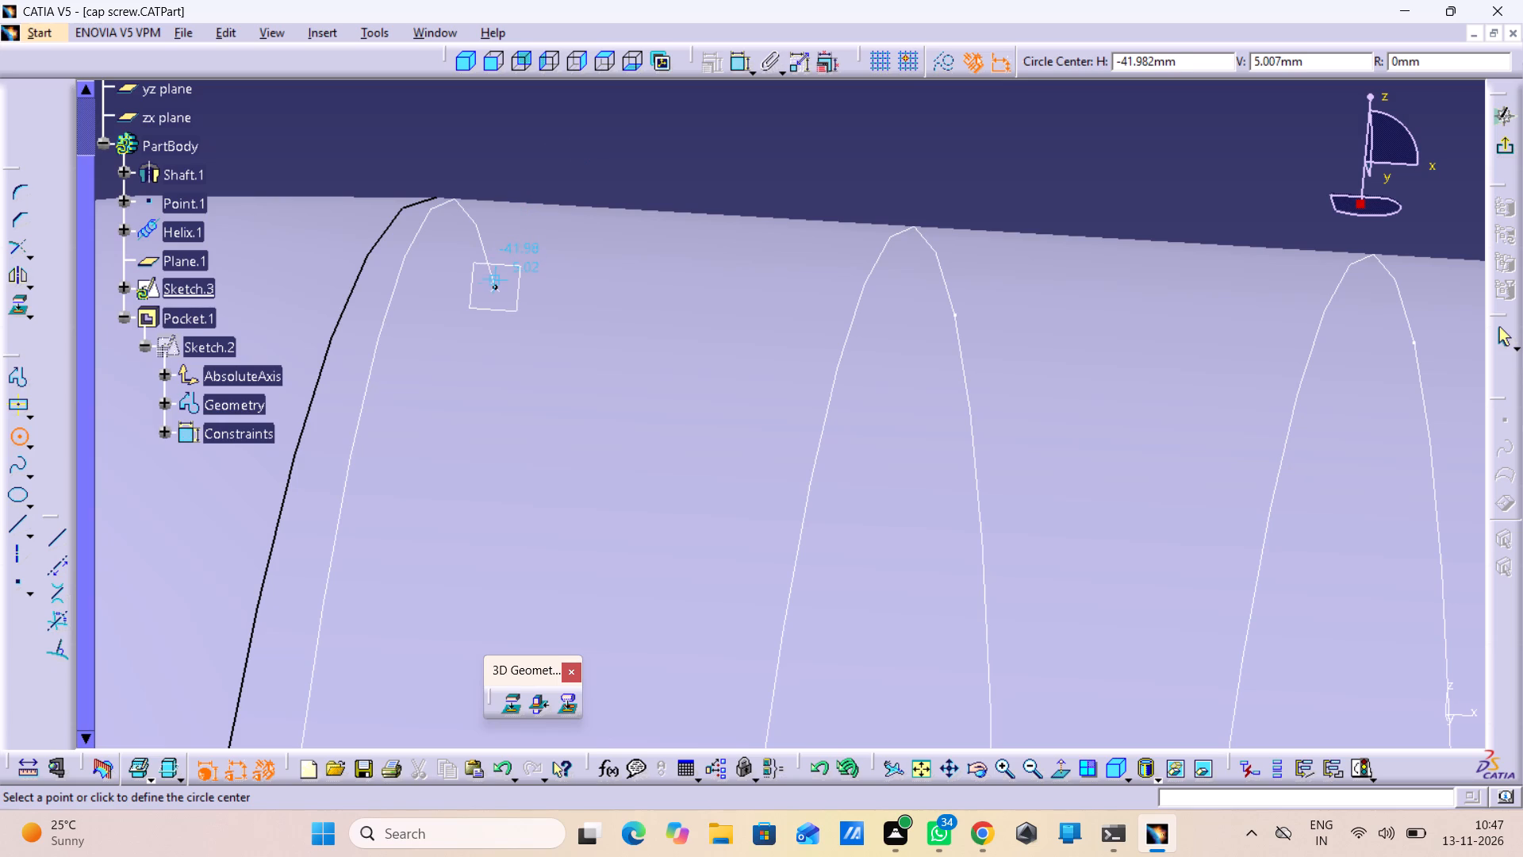
pyautogui.click(519, 214)
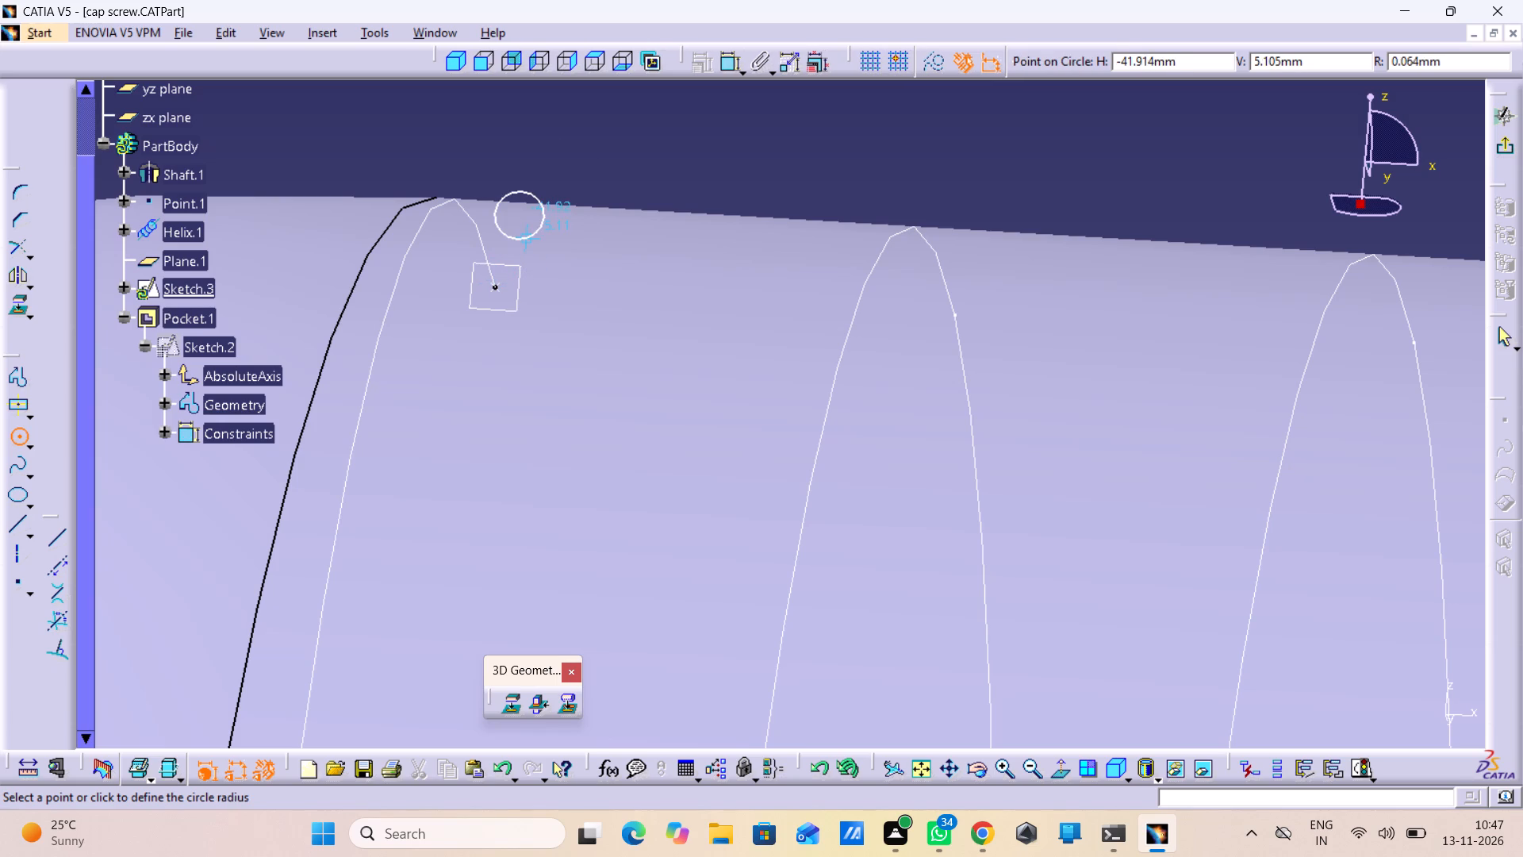
pyautogui.click(530, 244)
# Constrain the small circle's center to be coincident with the start point of the helix.
pyautogui.click(519, 214)
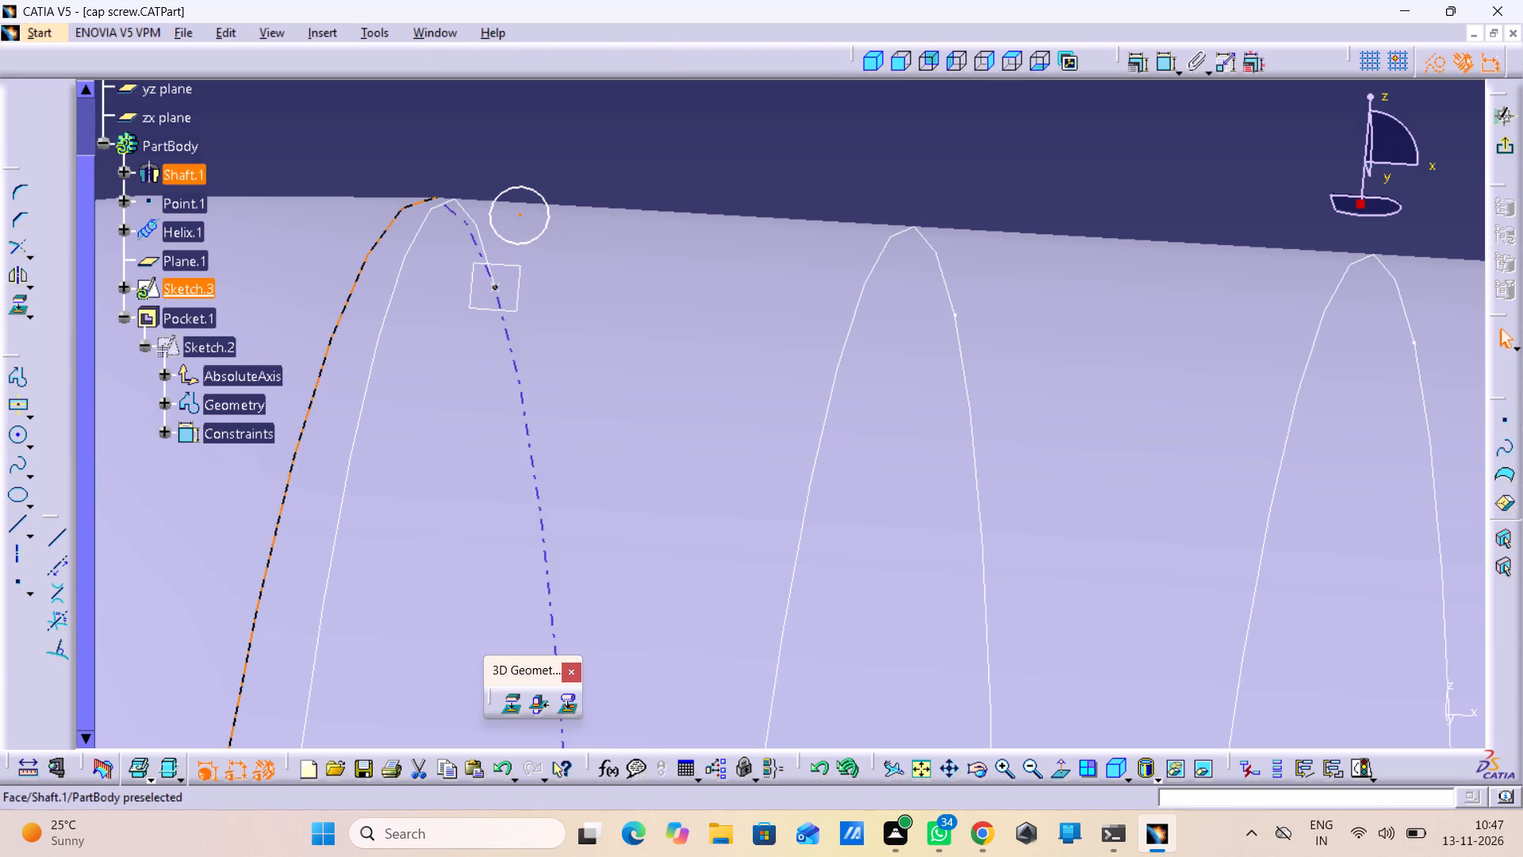
pyautogui.doubleClick(1162, 66)
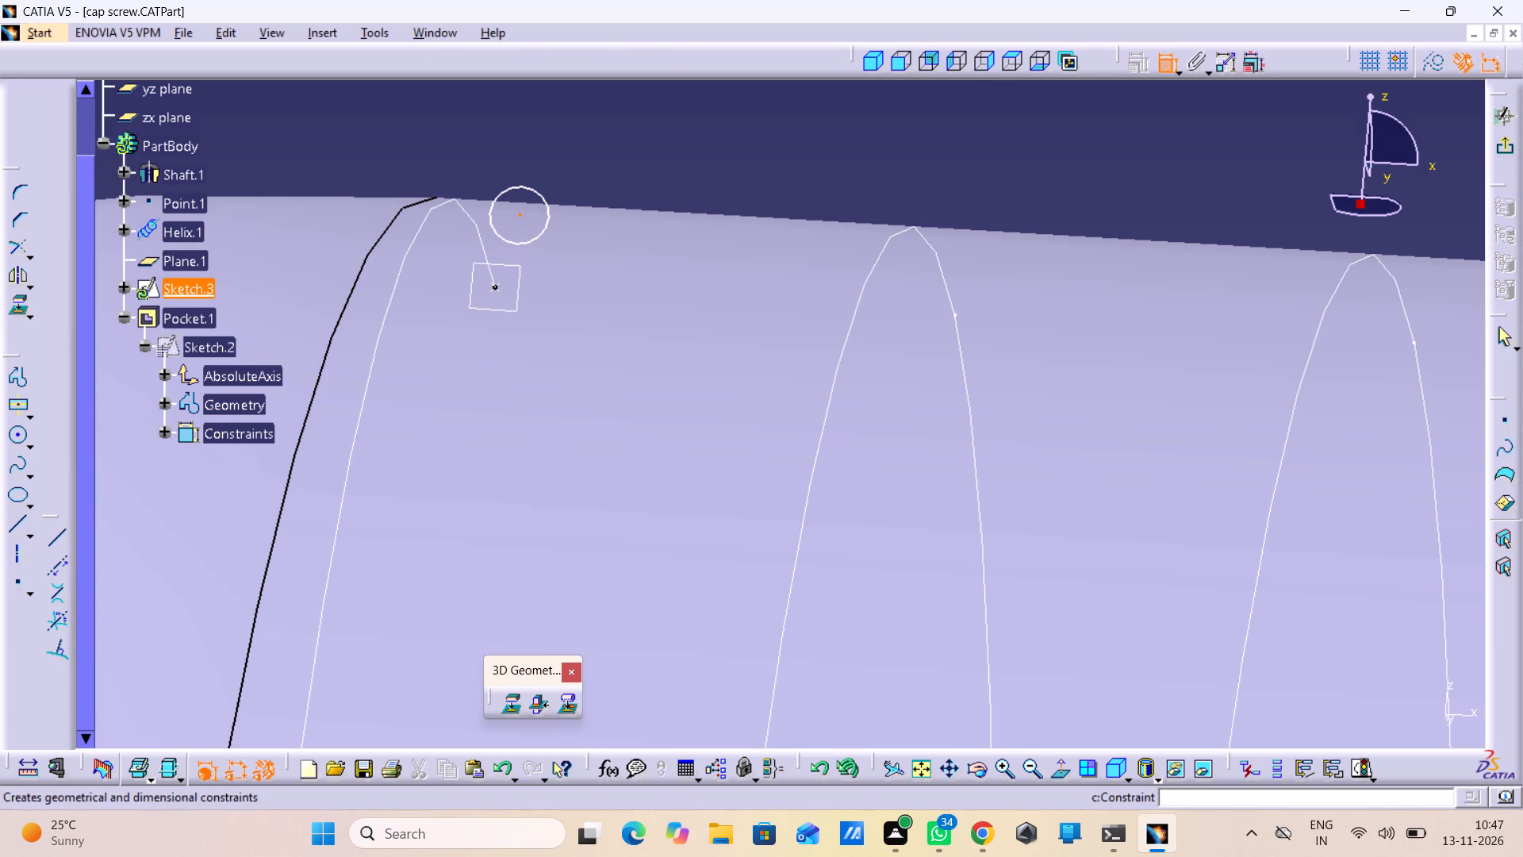
pyautogui.click(497, 289)
pyautogui.rightClick(696, 155)
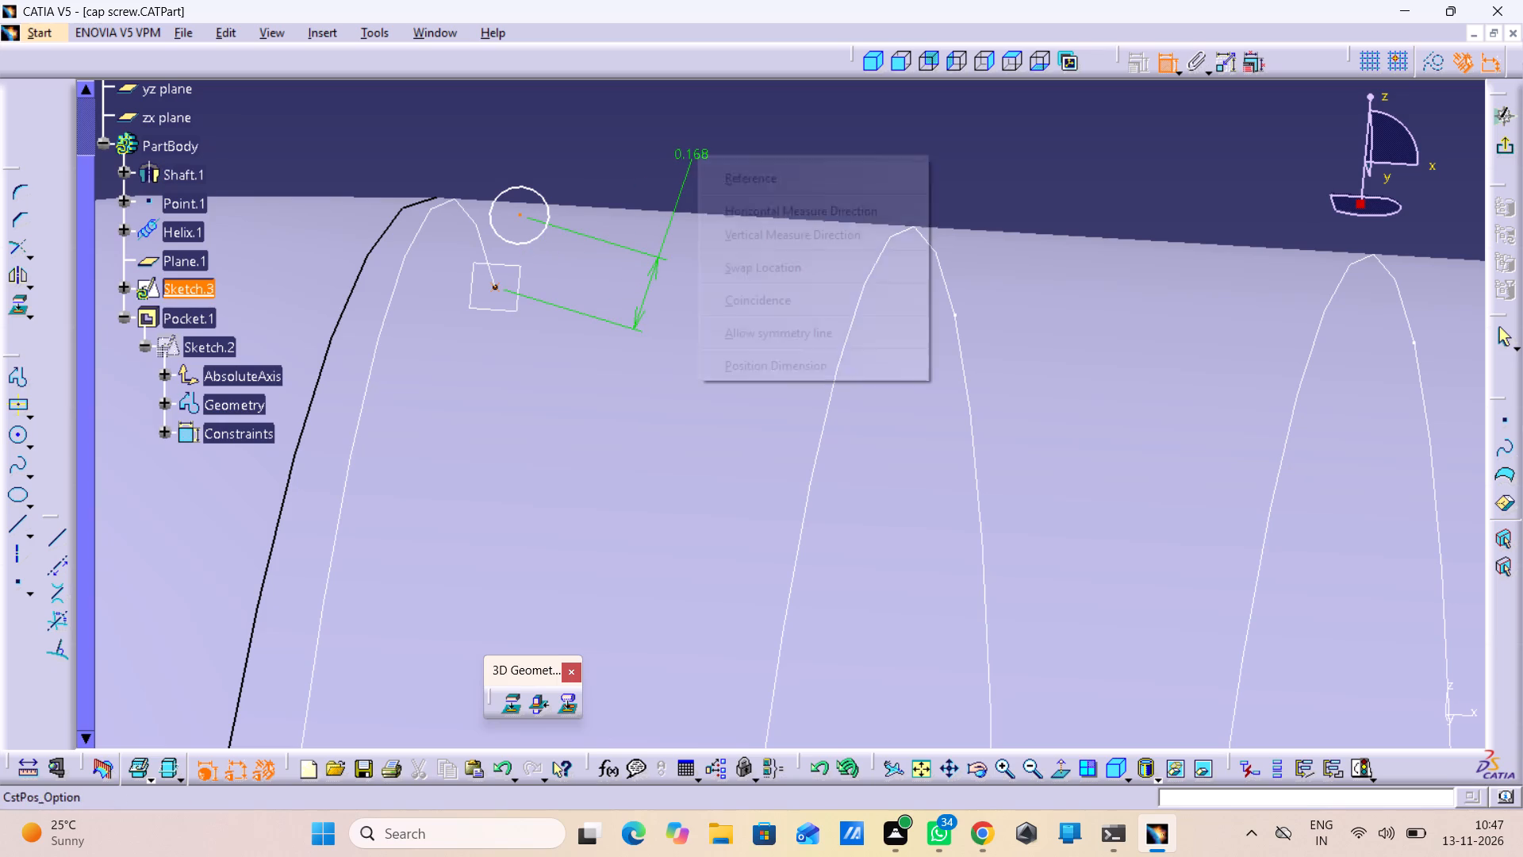
pyautogui.click(760, 306)
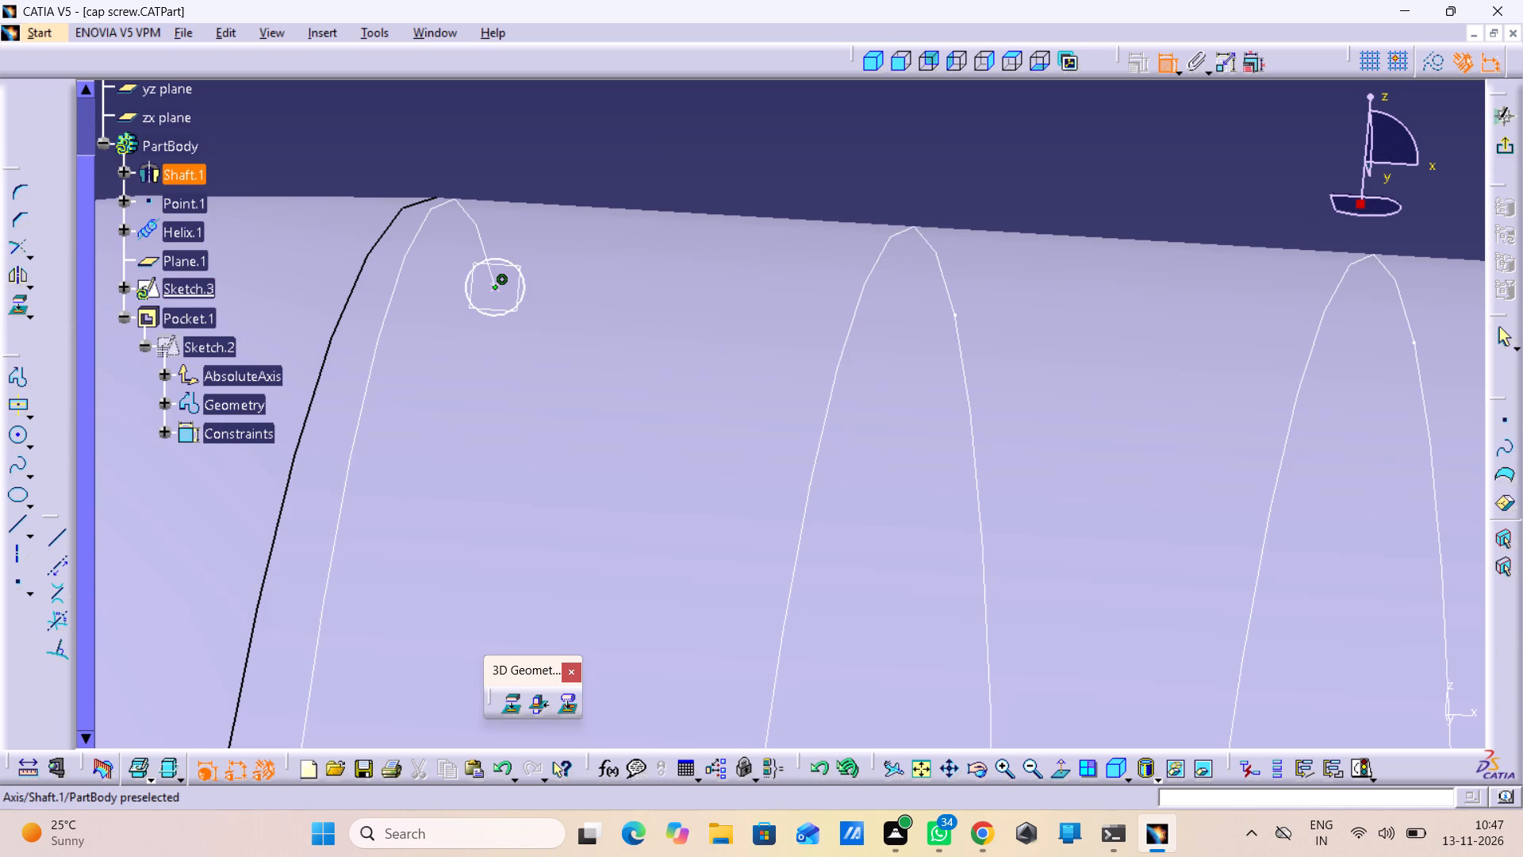
# Dimension the circle with a diameter of 0.5 mm and exit the sketch.
pyautogui.moveTo(526, 284); pyautogui.dragTo(539, 272)
pyautogui.click(604, 142)
pyautogui.click(608, 135)
pyautogui.doubleClick(608, 135)
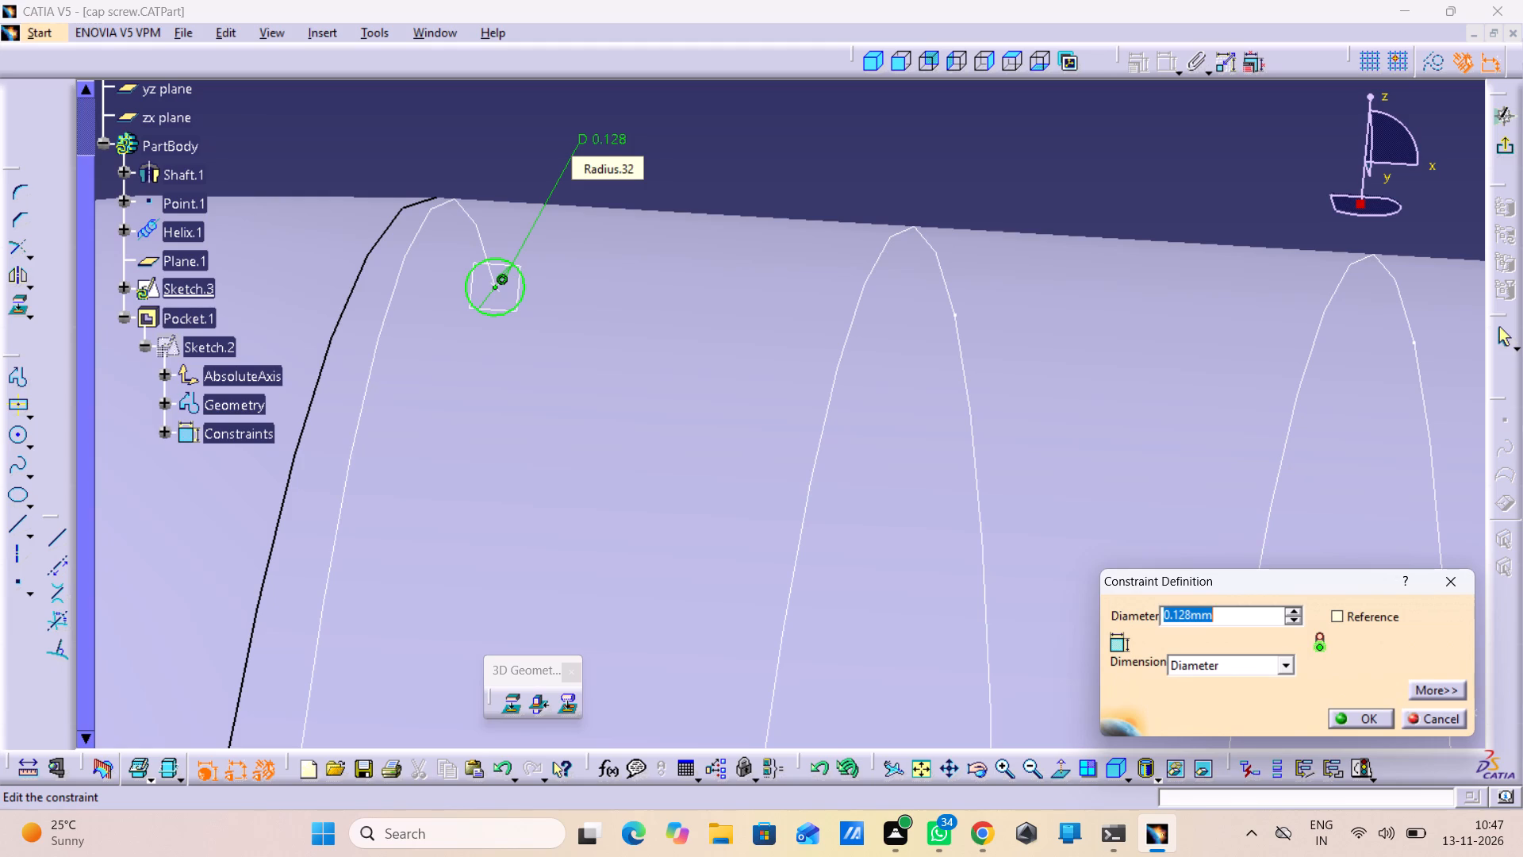
pyautogui.press('1')
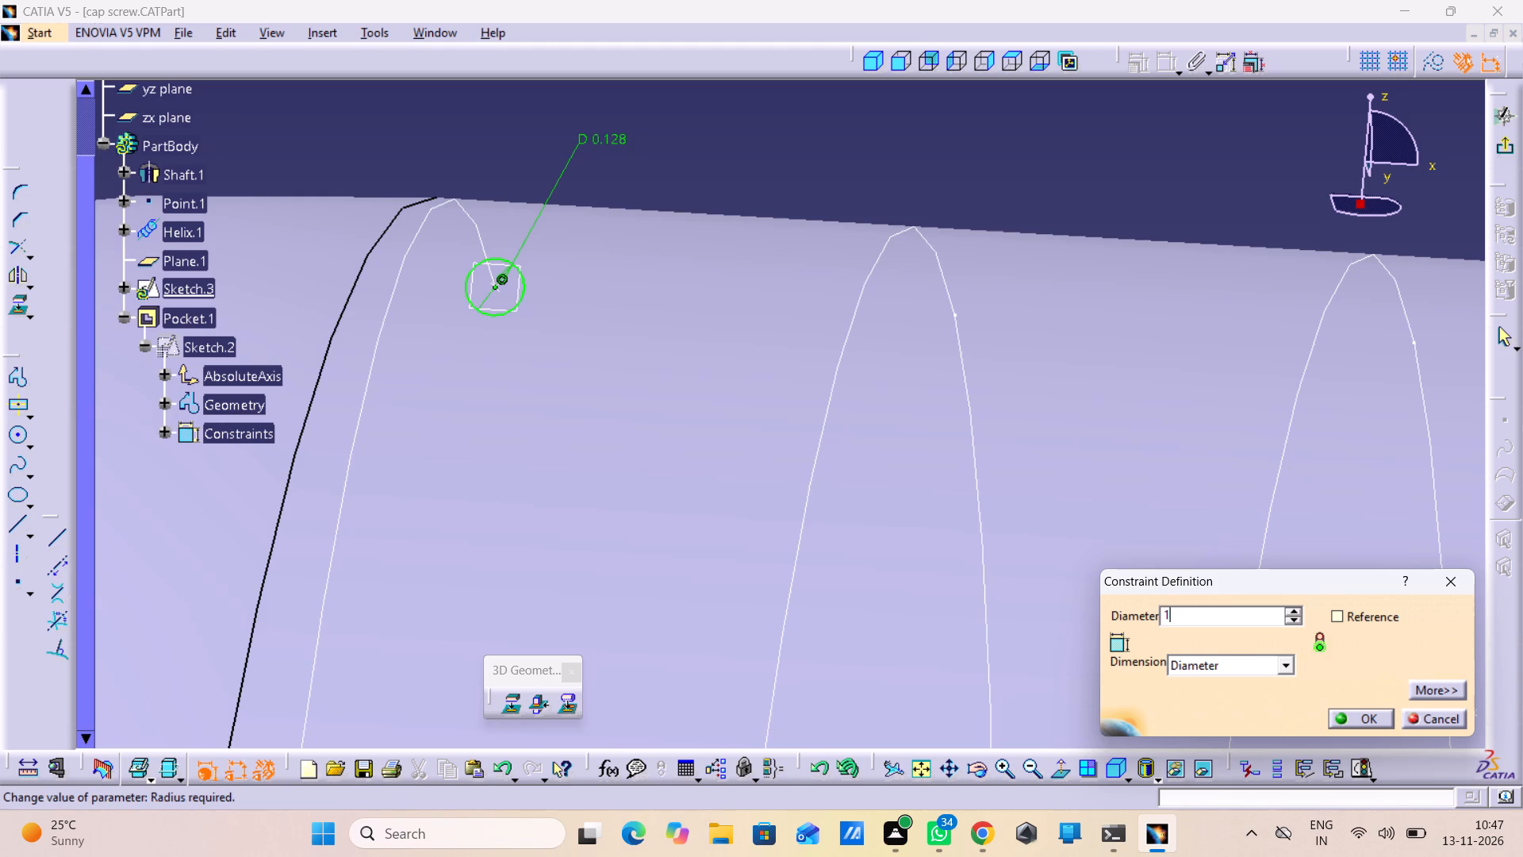
pyautogui.press('BackSpace')
pyautogui.write('.5')
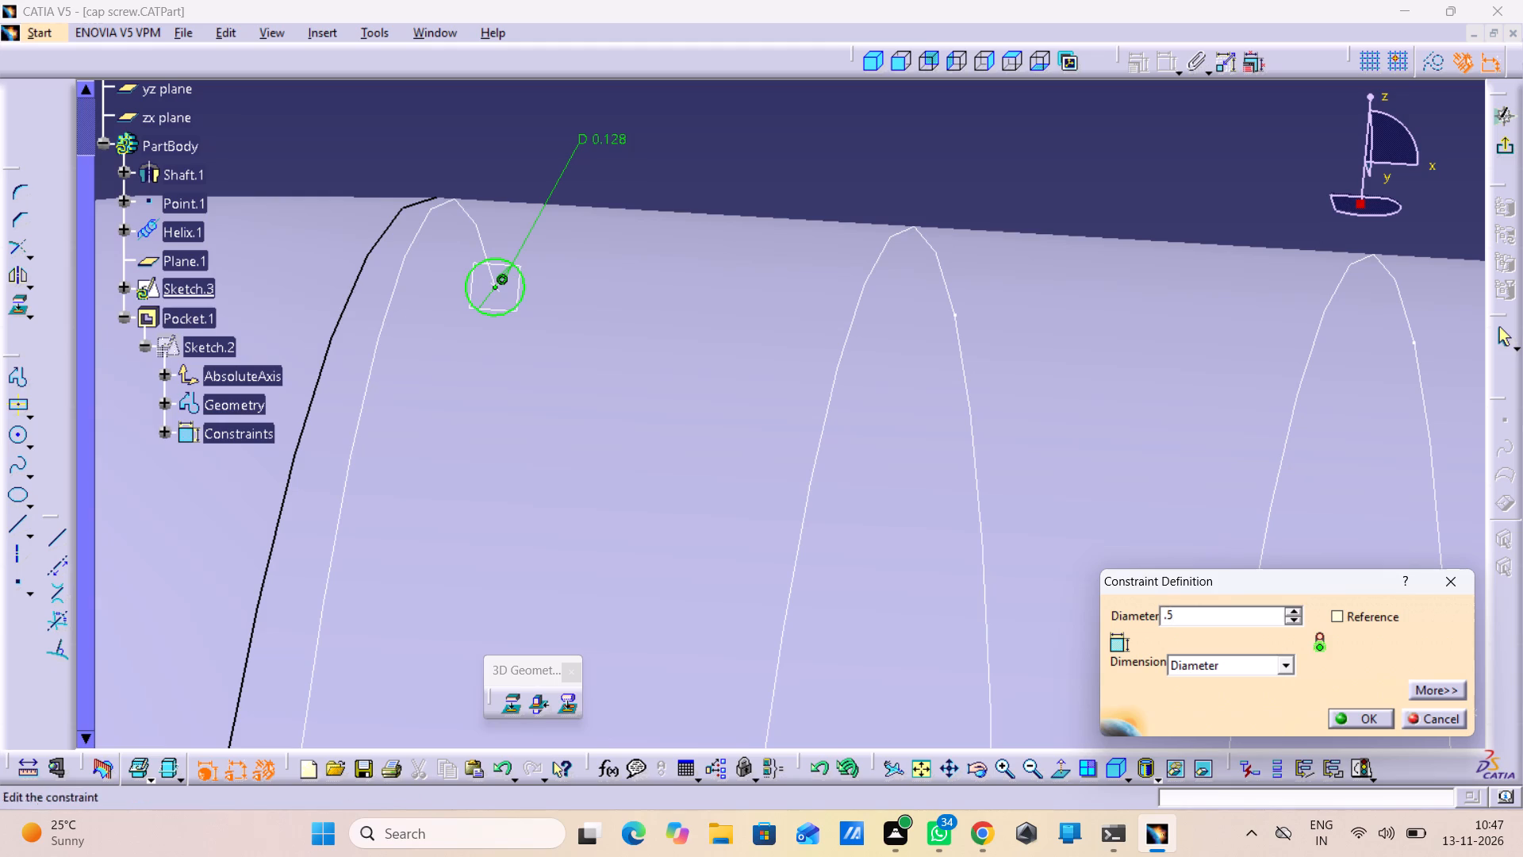
pyautogui.click(1371, 707)
pyautogui.click(1370, 716)
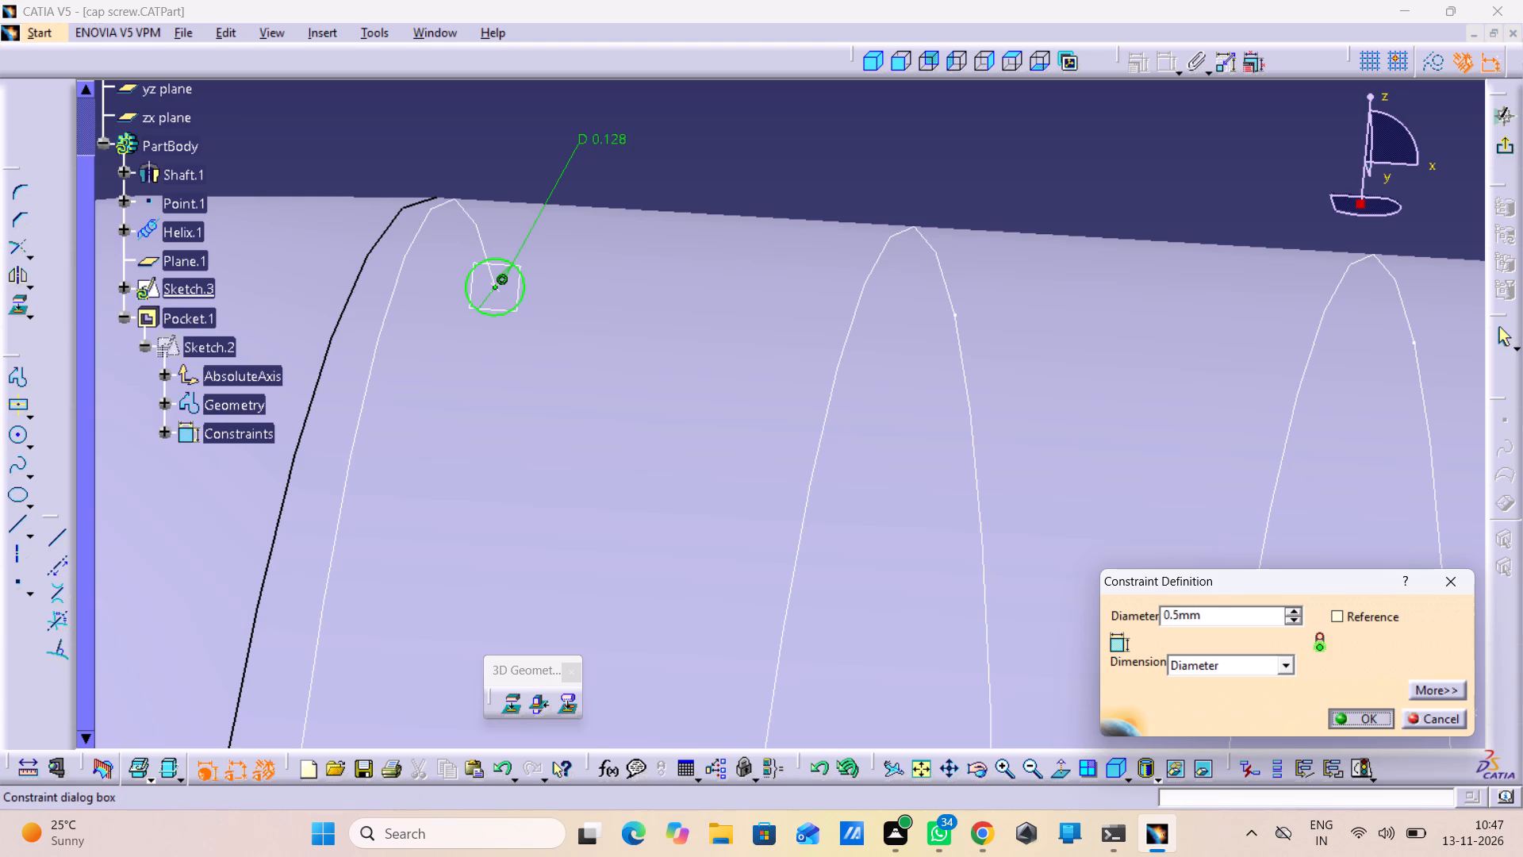
pyautogui.moveTo(973, 240); pyautogui.dragTo(990, 374, button='middle')
pyautogui.rightClick(973, 240)
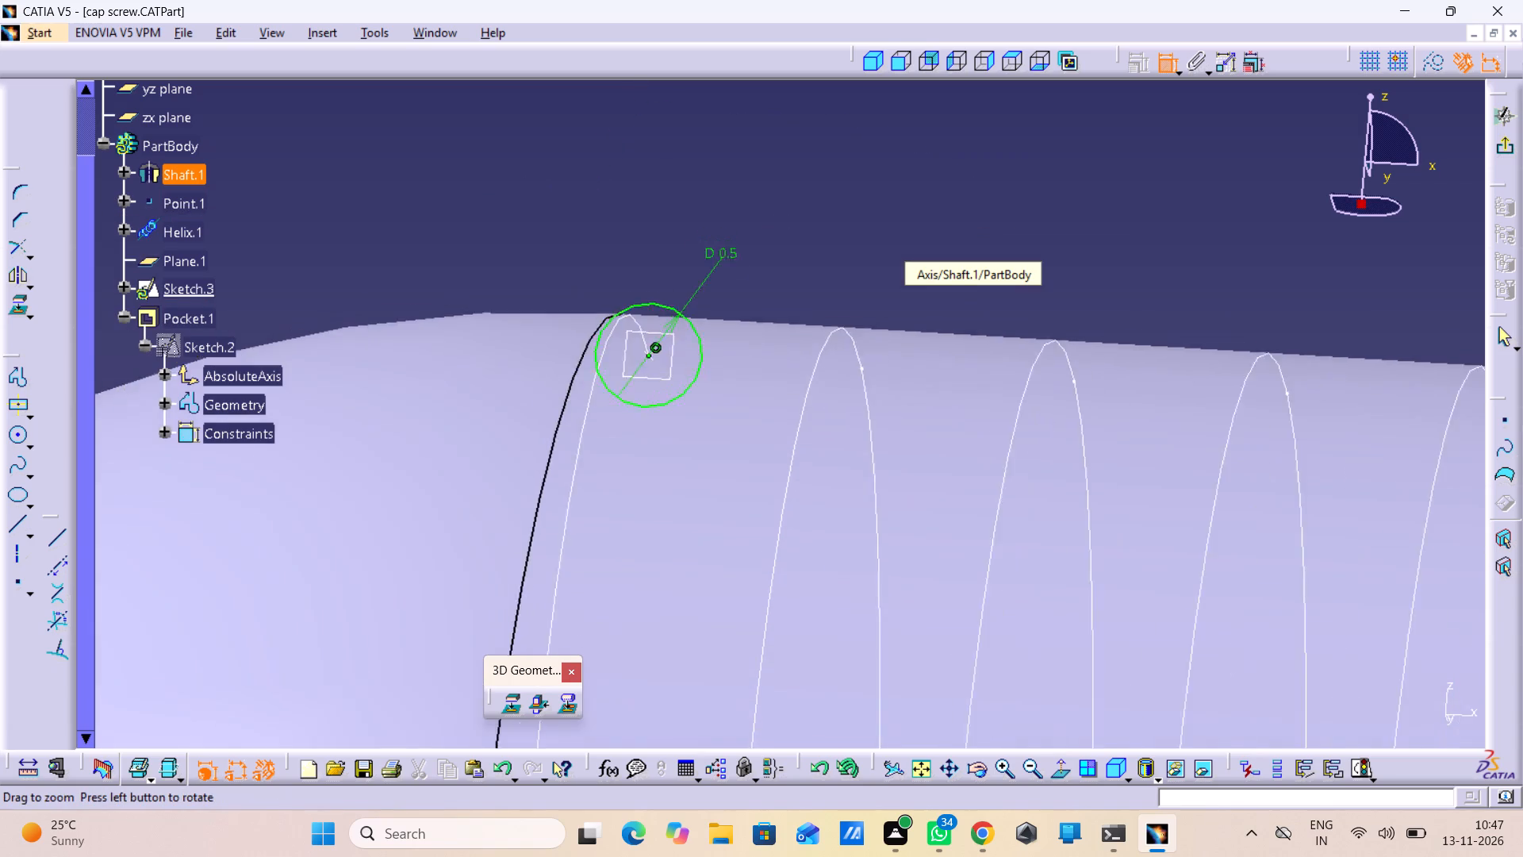
pyautogui.moveTo(990, 374); pyautogui.dragTo(998, 430, button='middle')
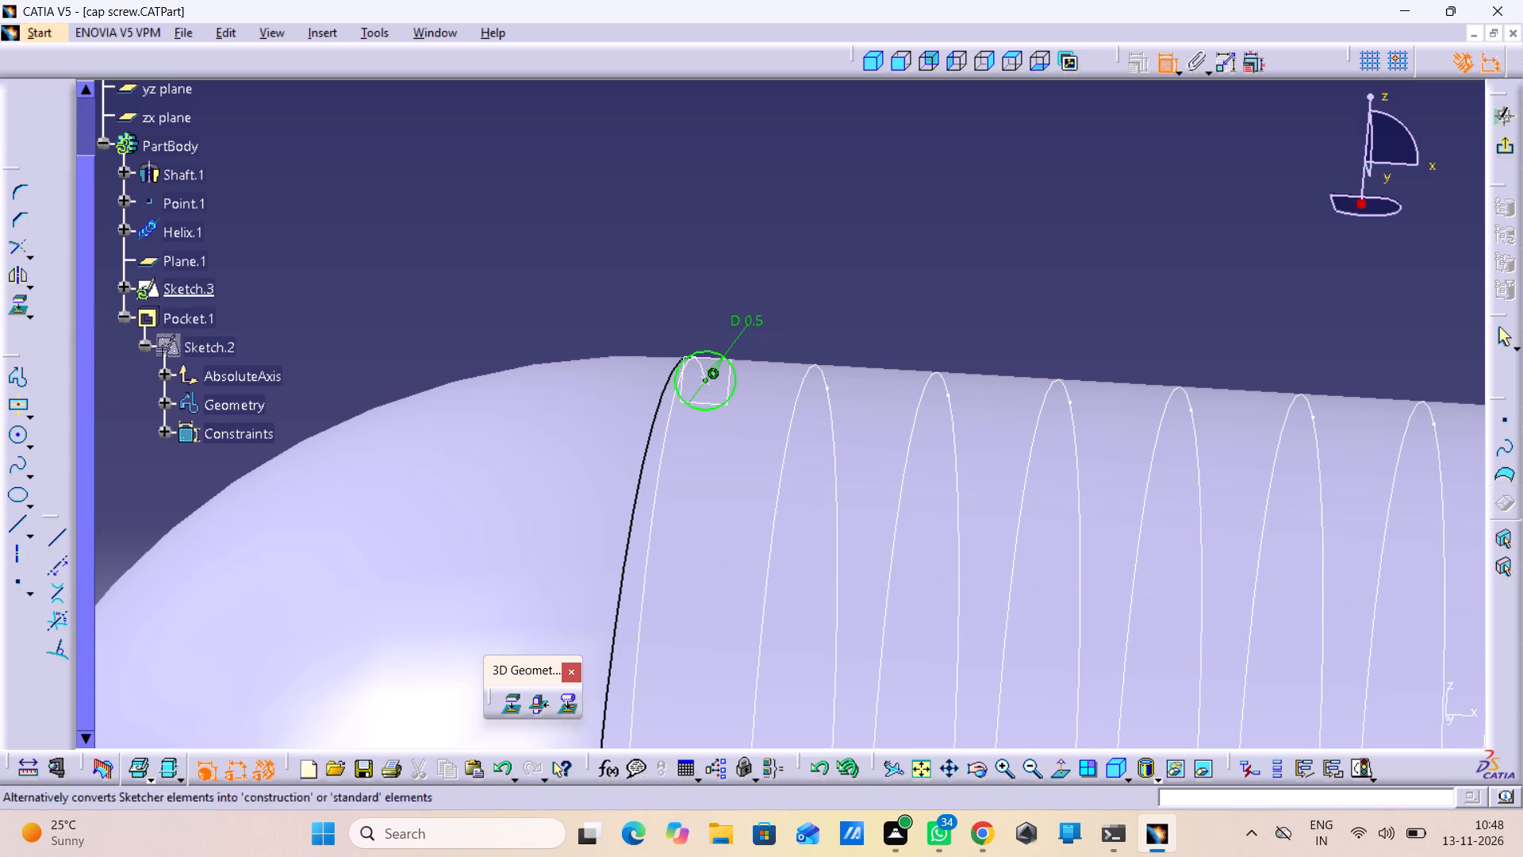
pyautogui.click(1508, 144)
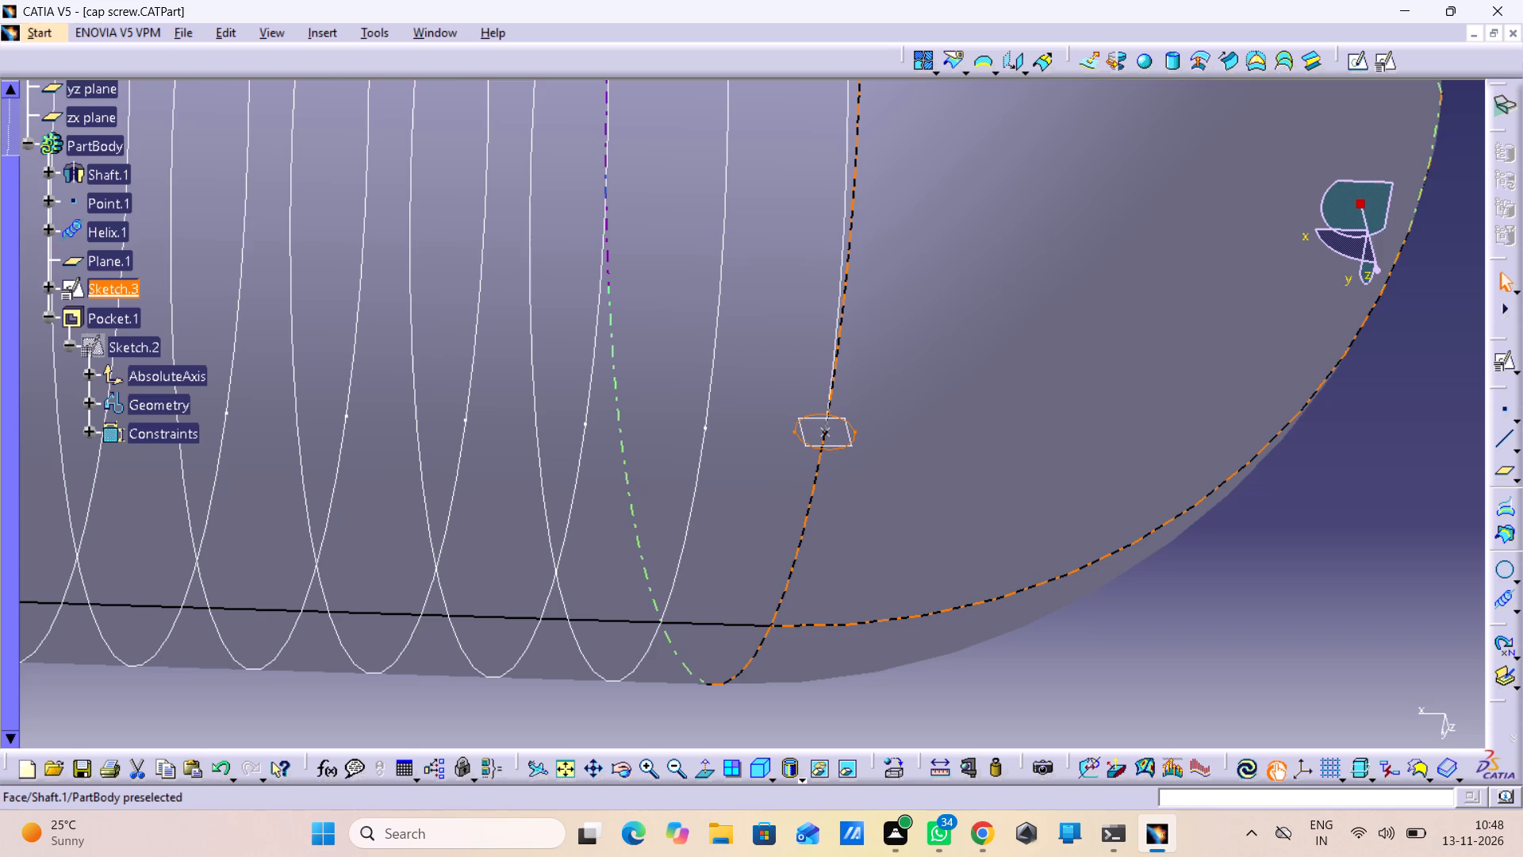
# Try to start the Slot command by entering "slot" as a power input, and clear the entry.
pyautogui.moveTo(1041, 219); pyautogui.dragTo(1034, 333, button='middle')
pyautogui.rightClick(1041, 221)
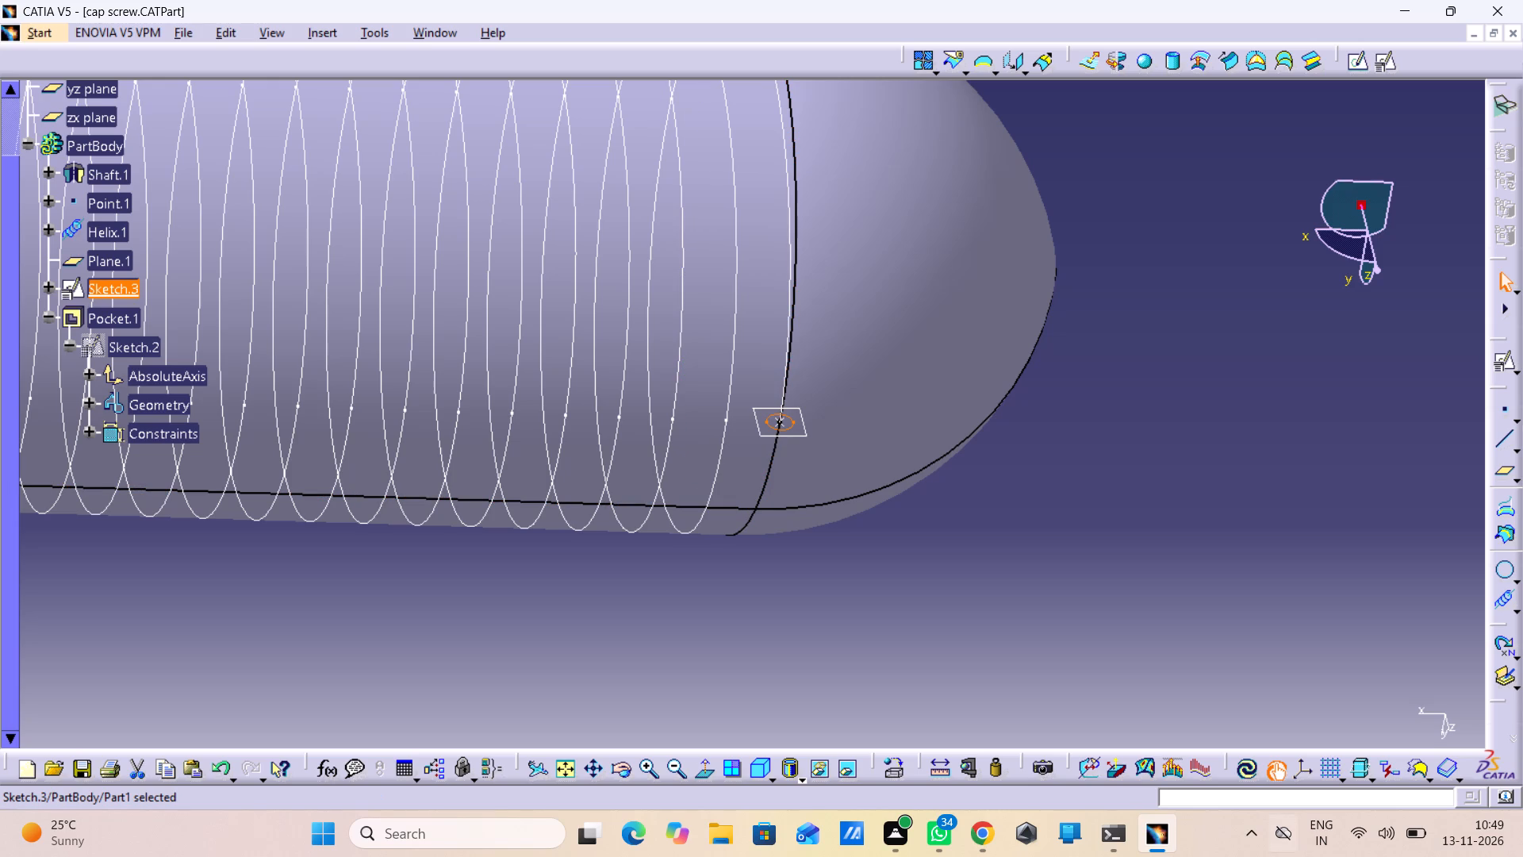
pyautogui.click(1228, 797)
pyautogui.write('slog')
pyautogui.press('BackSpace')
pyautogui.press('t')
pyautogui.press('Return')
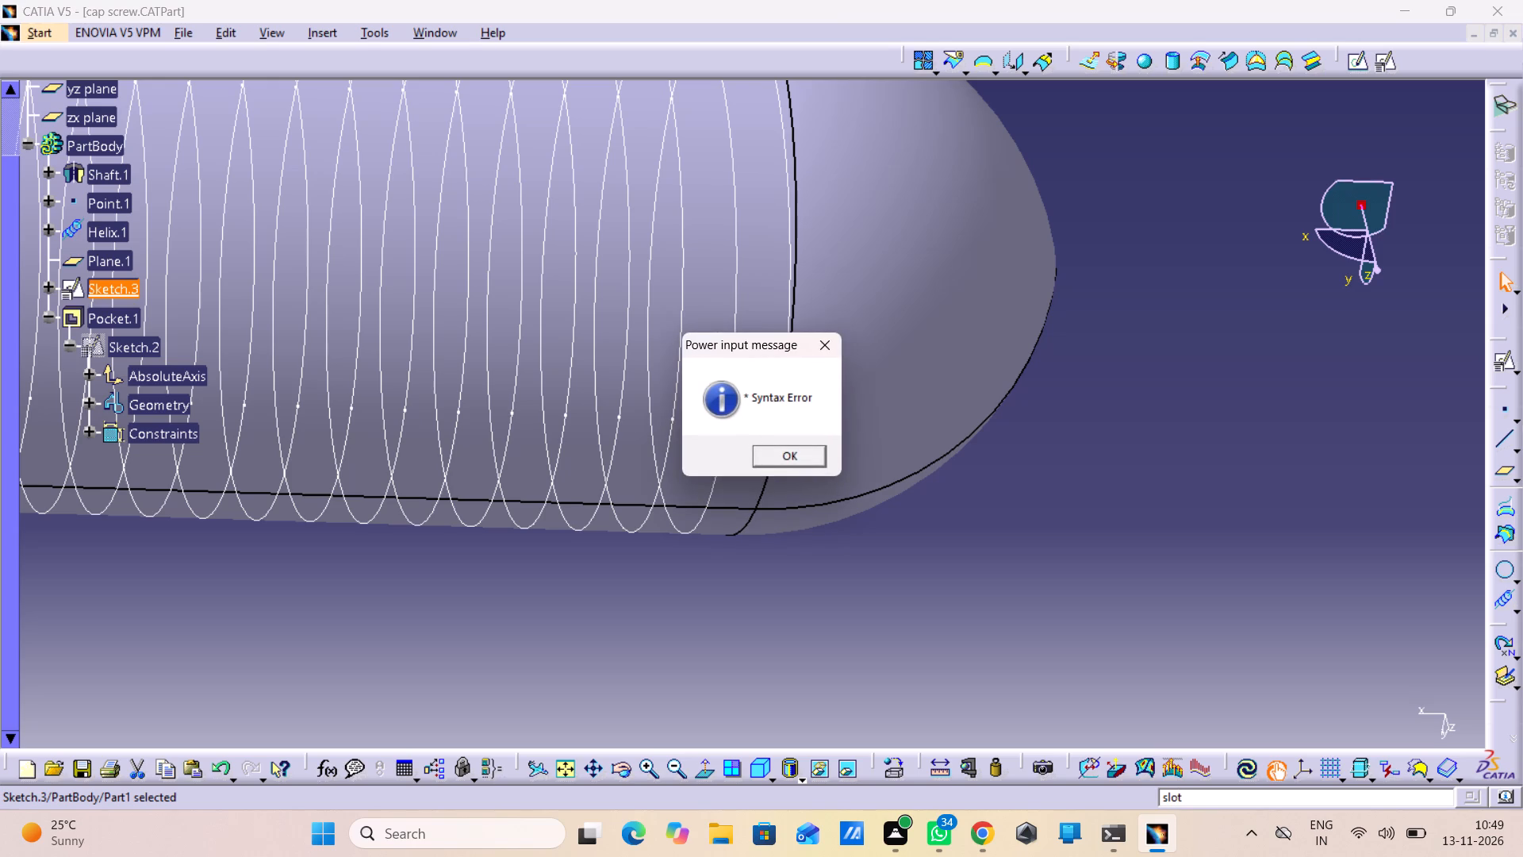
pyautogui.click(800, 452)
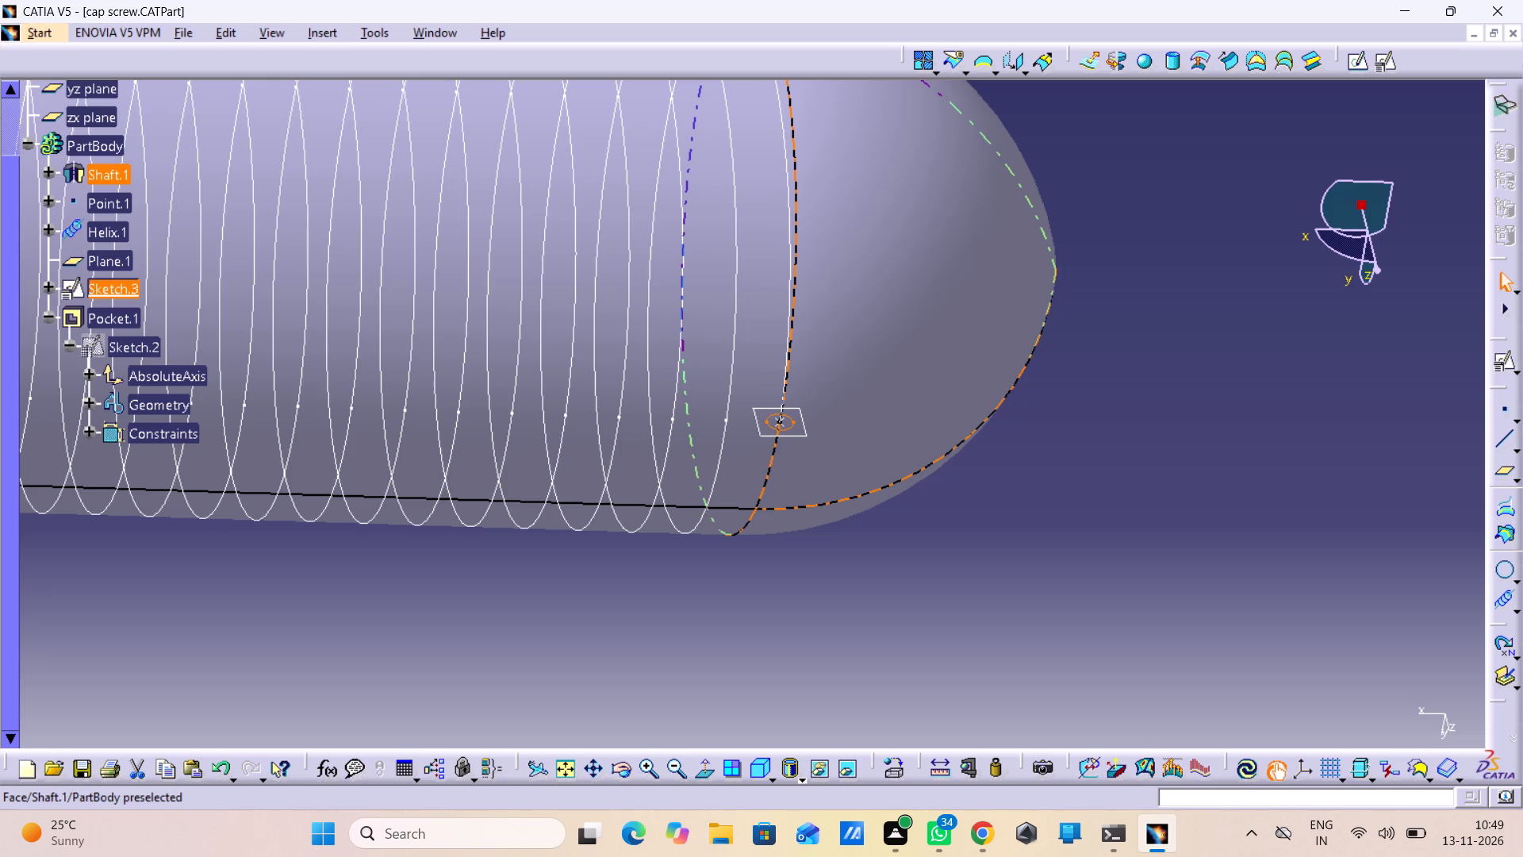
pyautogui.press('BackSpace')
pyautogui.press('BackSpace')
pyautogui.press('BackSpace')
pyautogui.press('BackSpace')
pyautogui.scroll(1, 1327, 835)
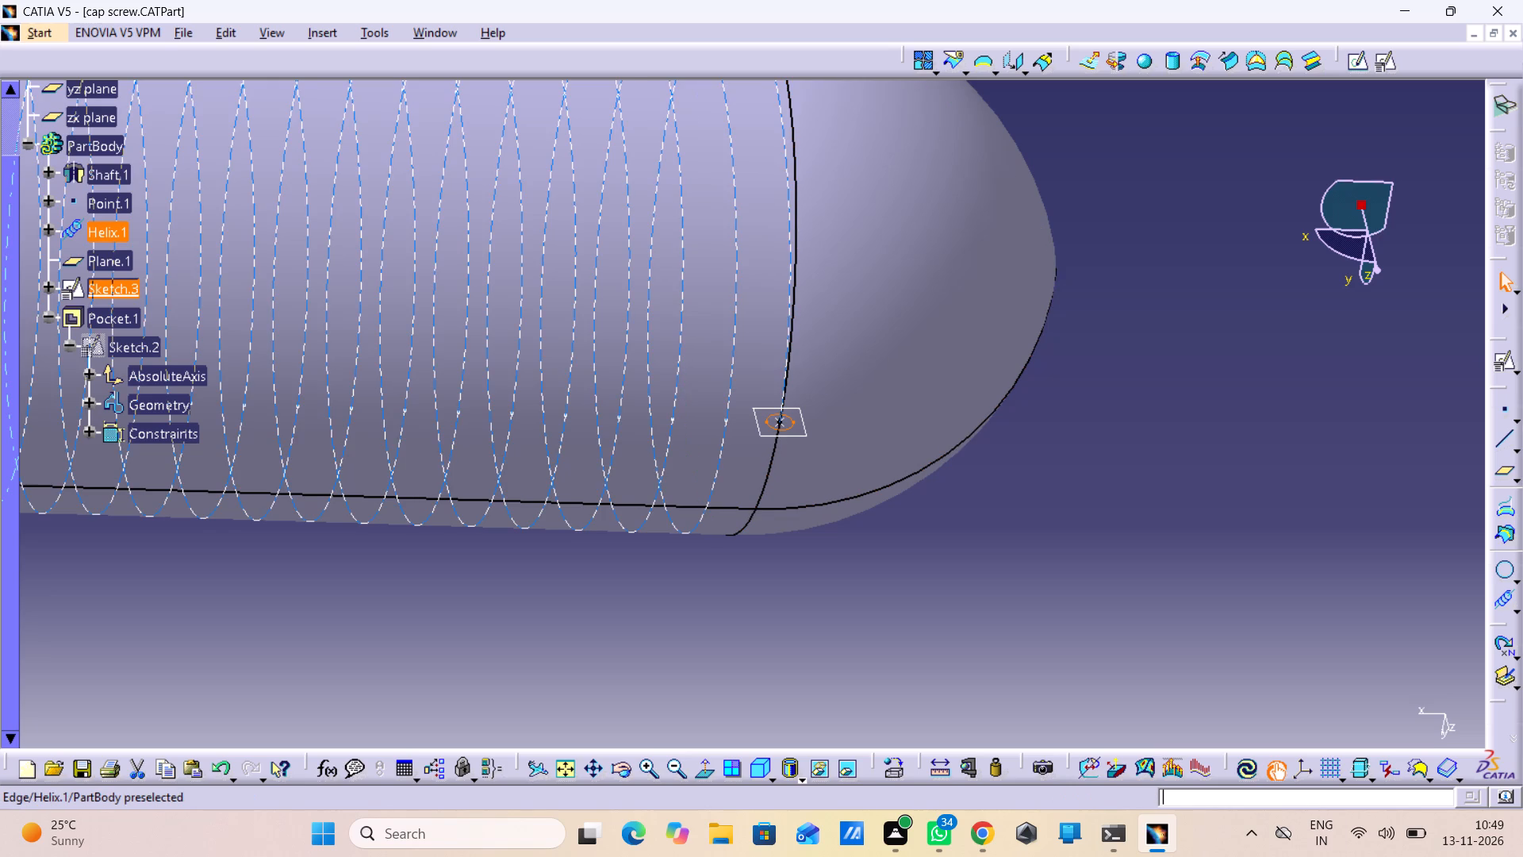
# Switch to the Part Design workbench.
pyautogui.click(27, 28)
pyautogui.click(71, 88)
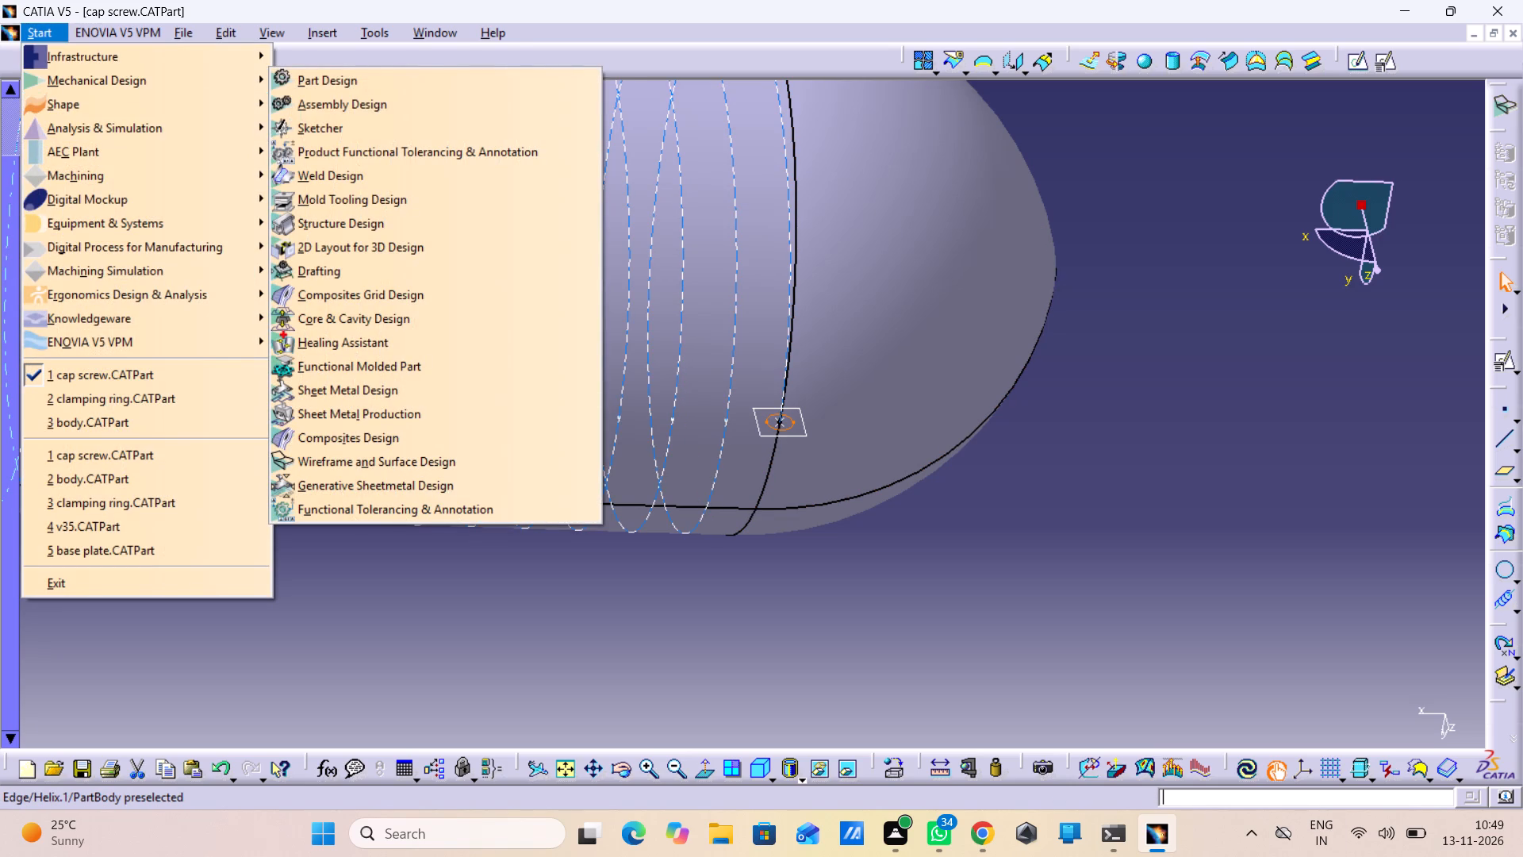
pyautogui.click(374, 84)
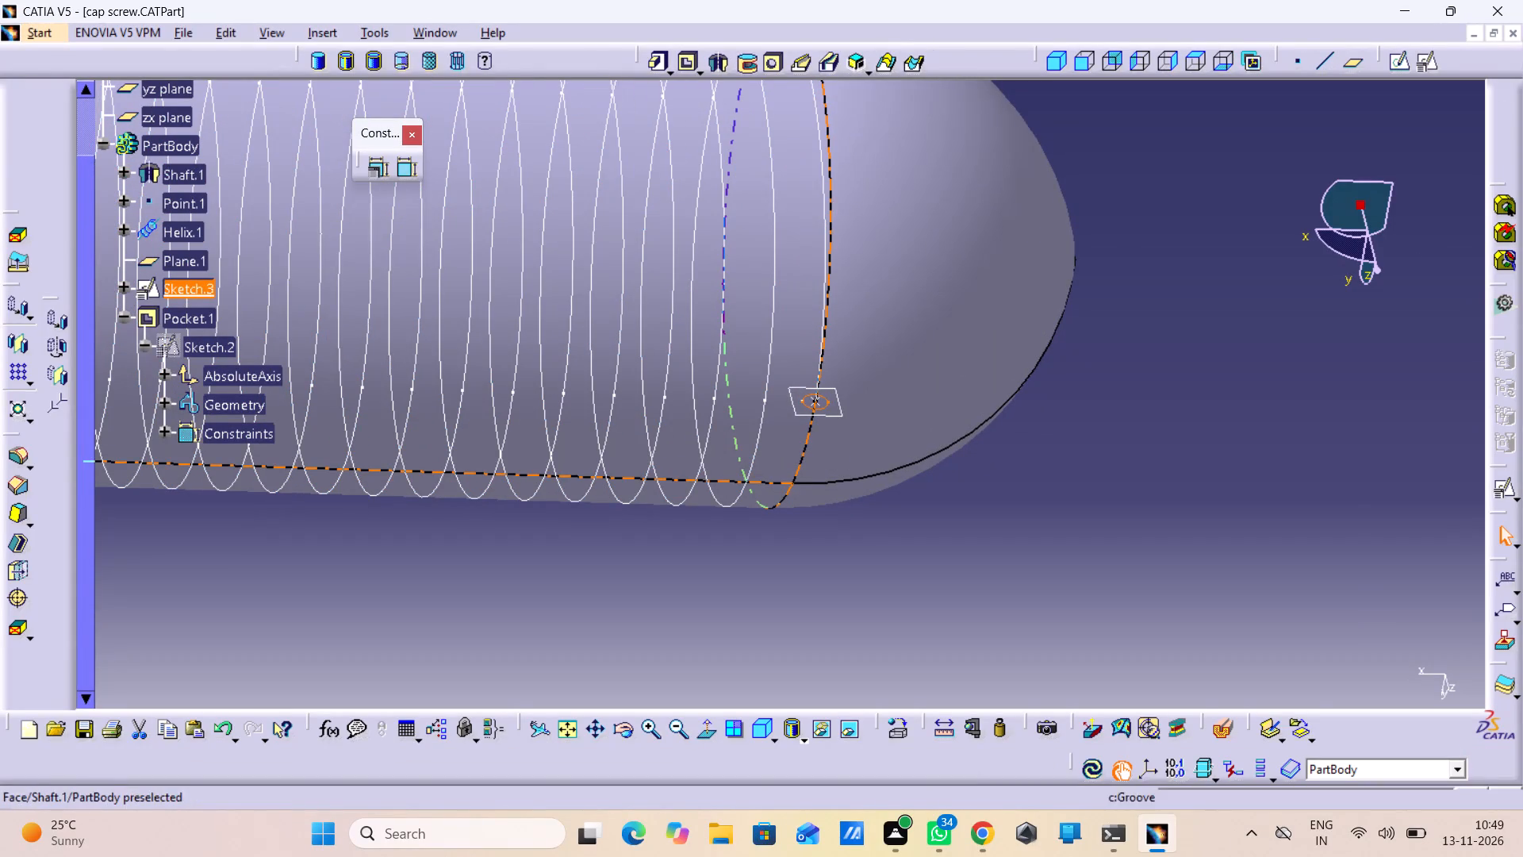
# Define a Slot with Sketch.3 as profile and Helix.1 as center curve, keeping the angle control, and preview it.
pyautogui.click(827, 67)
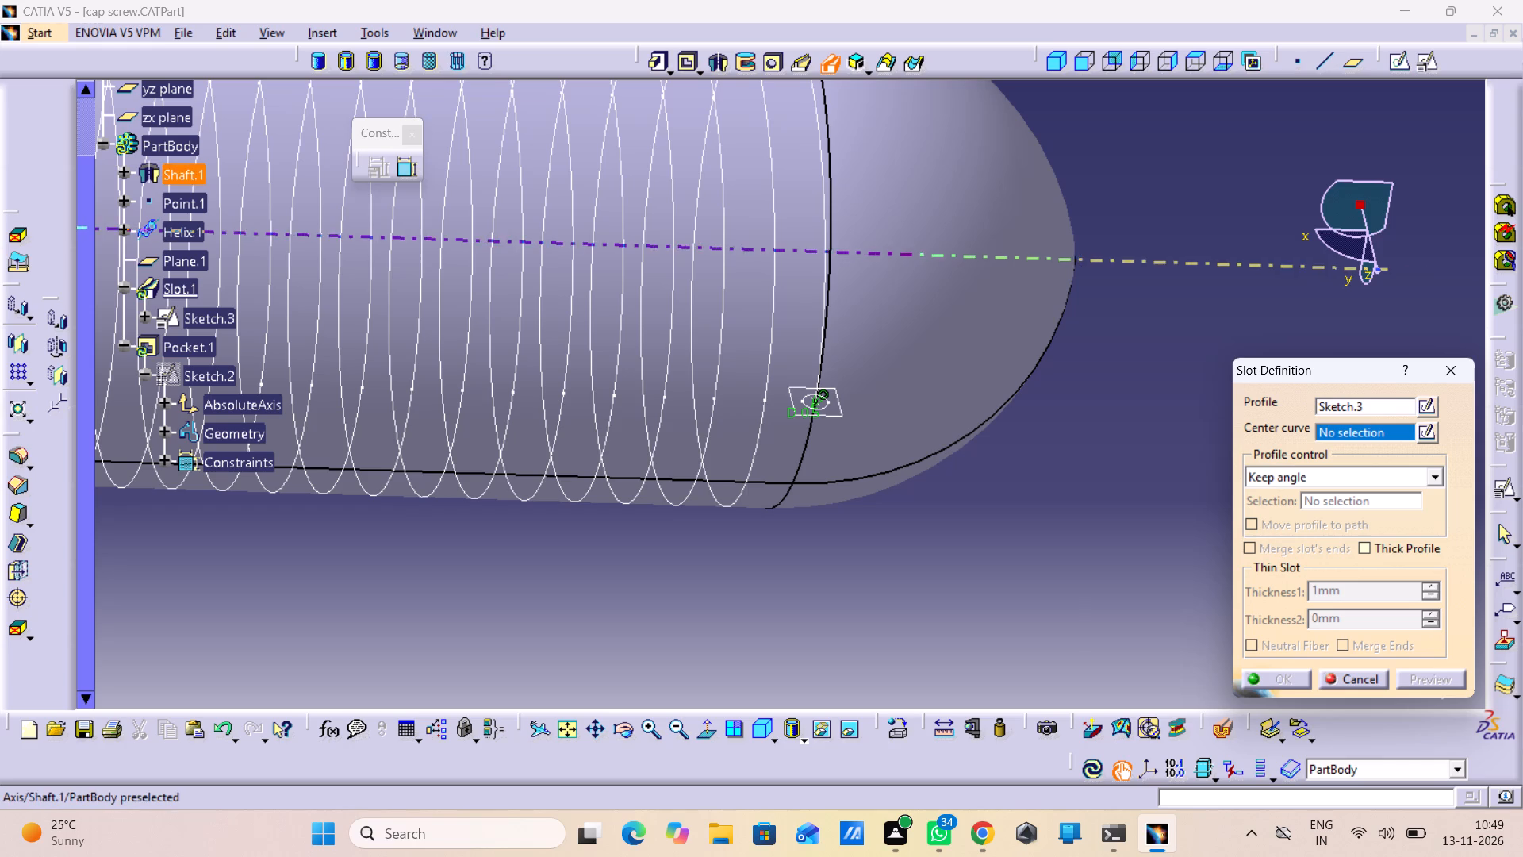
pyautogui.click(831, 401)
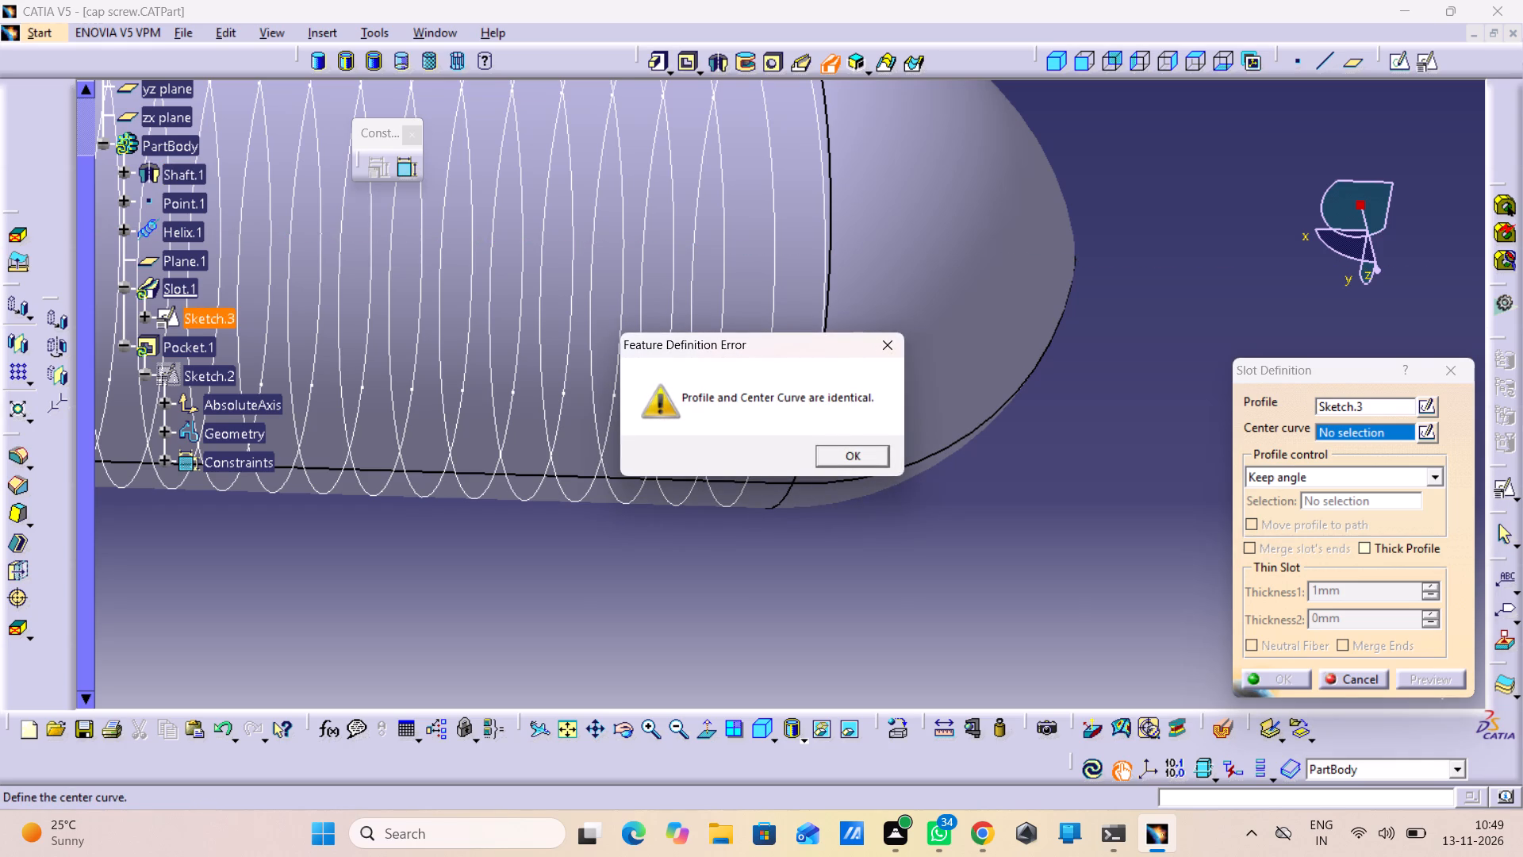
pyautogui.click(839, 454)
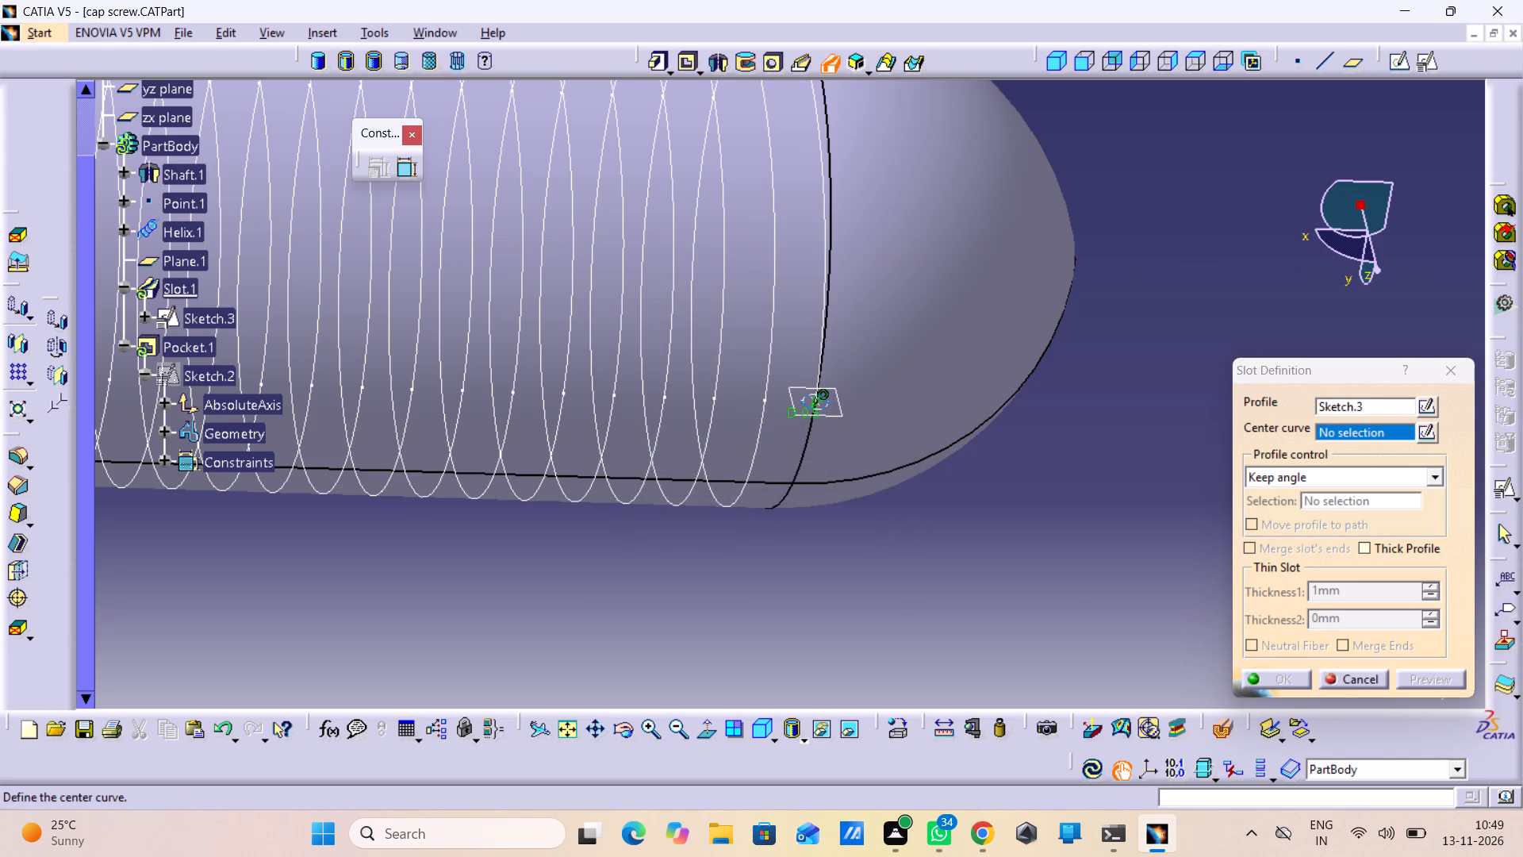
pyautogui.click(832, 400)
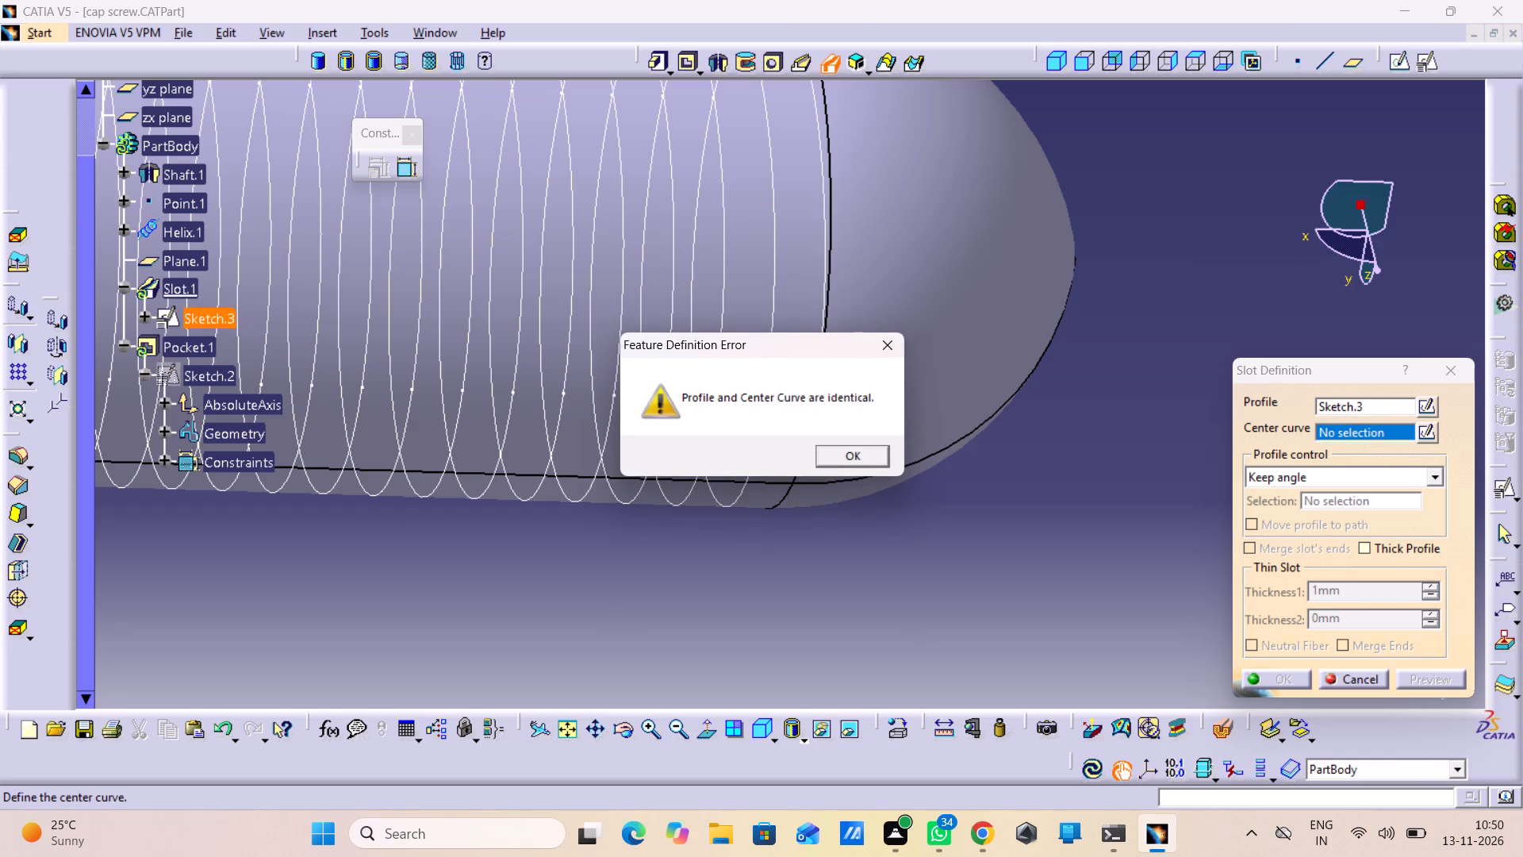
pyautogui.click(854, 452)
pyautogui.moveTo(788, 453); pyautogui.dragTo(800, 388, button='middle')
pyautogui.rightClick(789, 453)
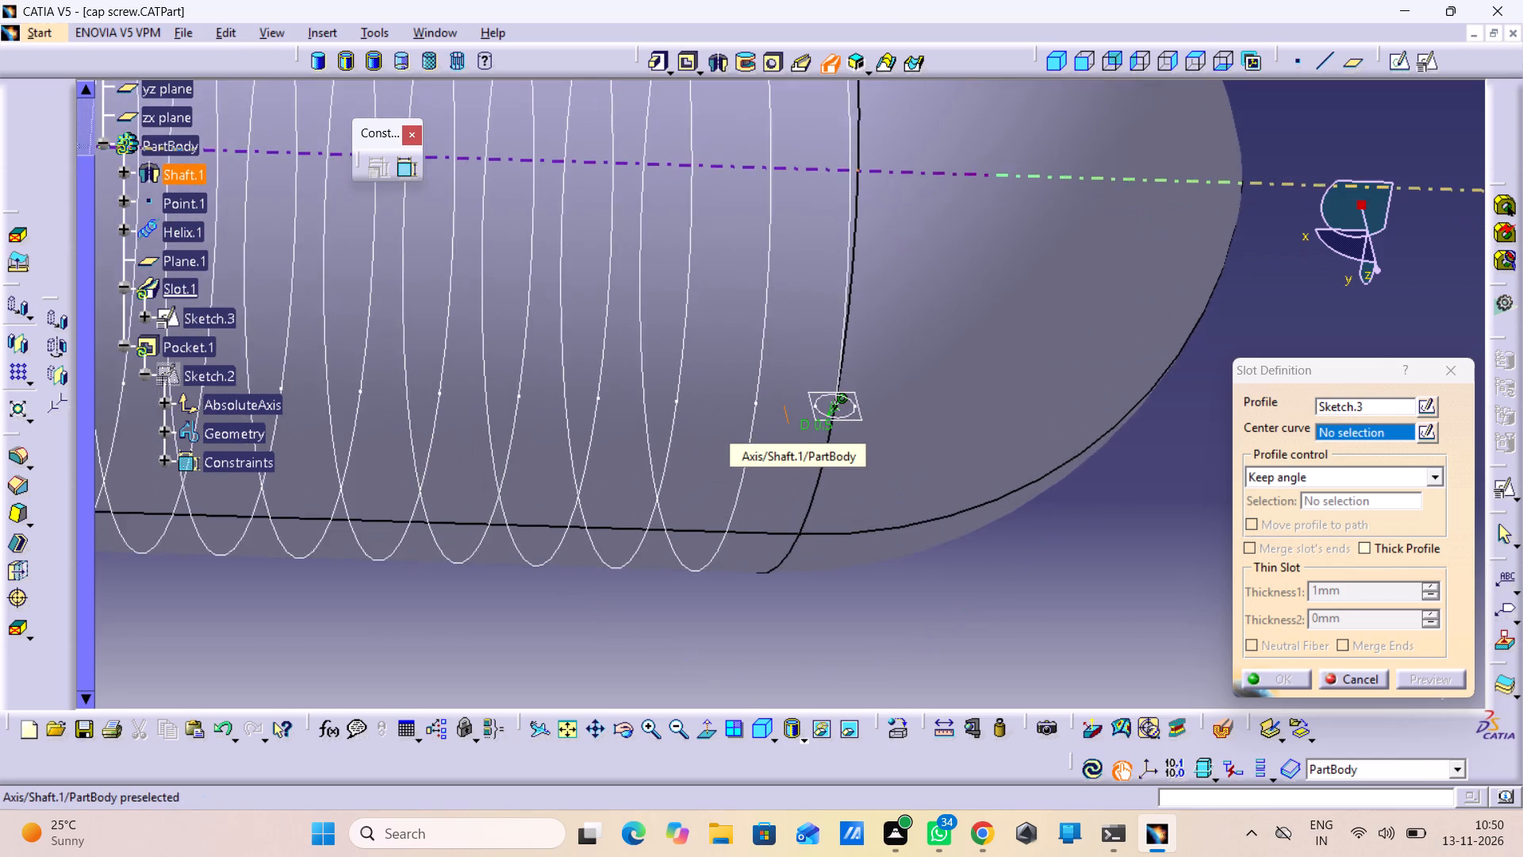
pyautogui.moveTo(800, 388); pyautogui.dragTo(803, 371, button='middle')
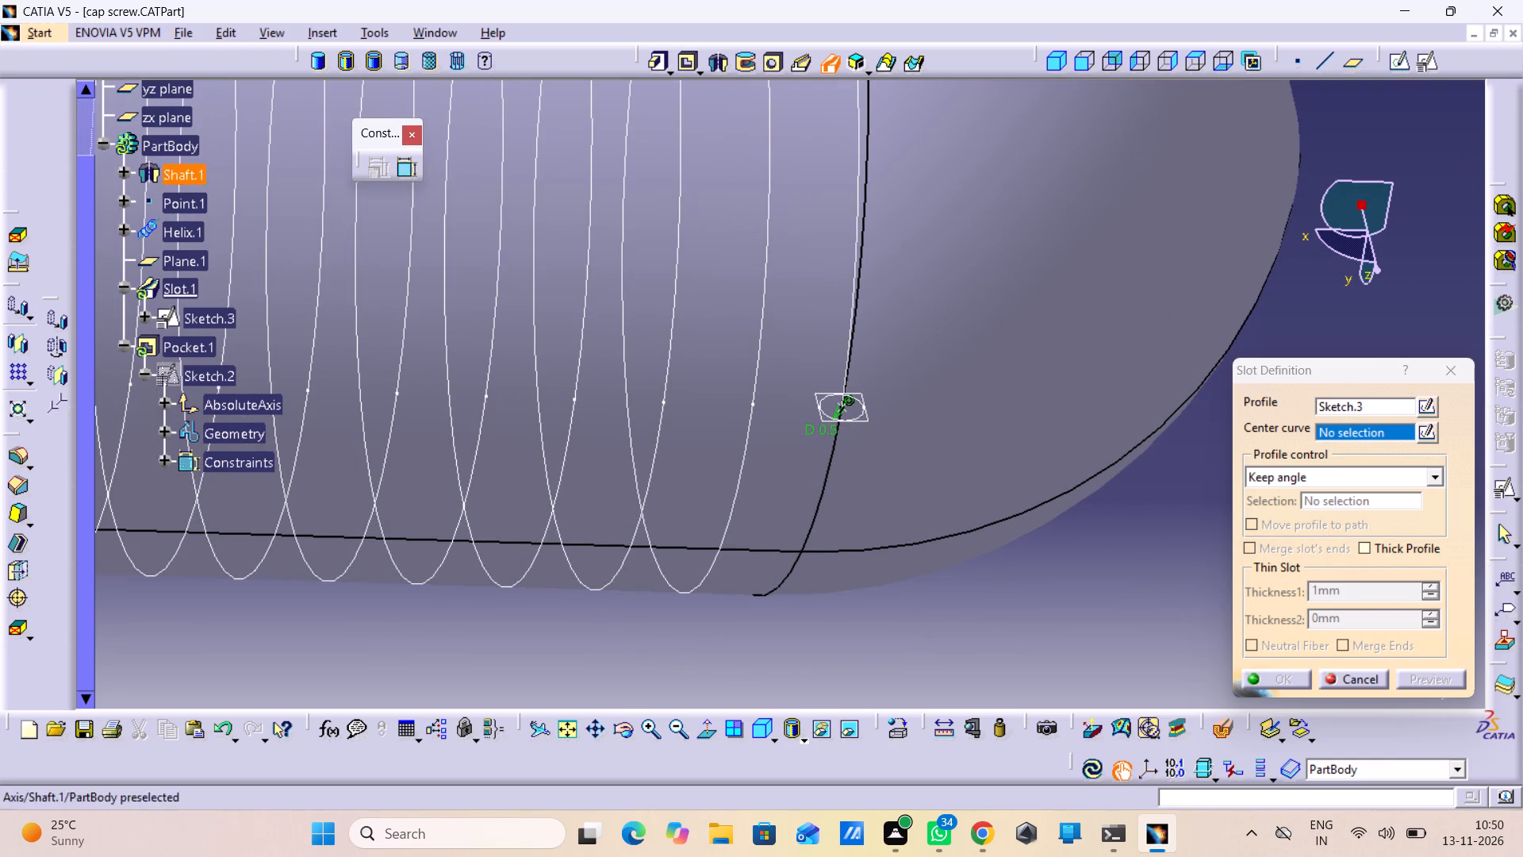
pyautogui.click(579, 336)
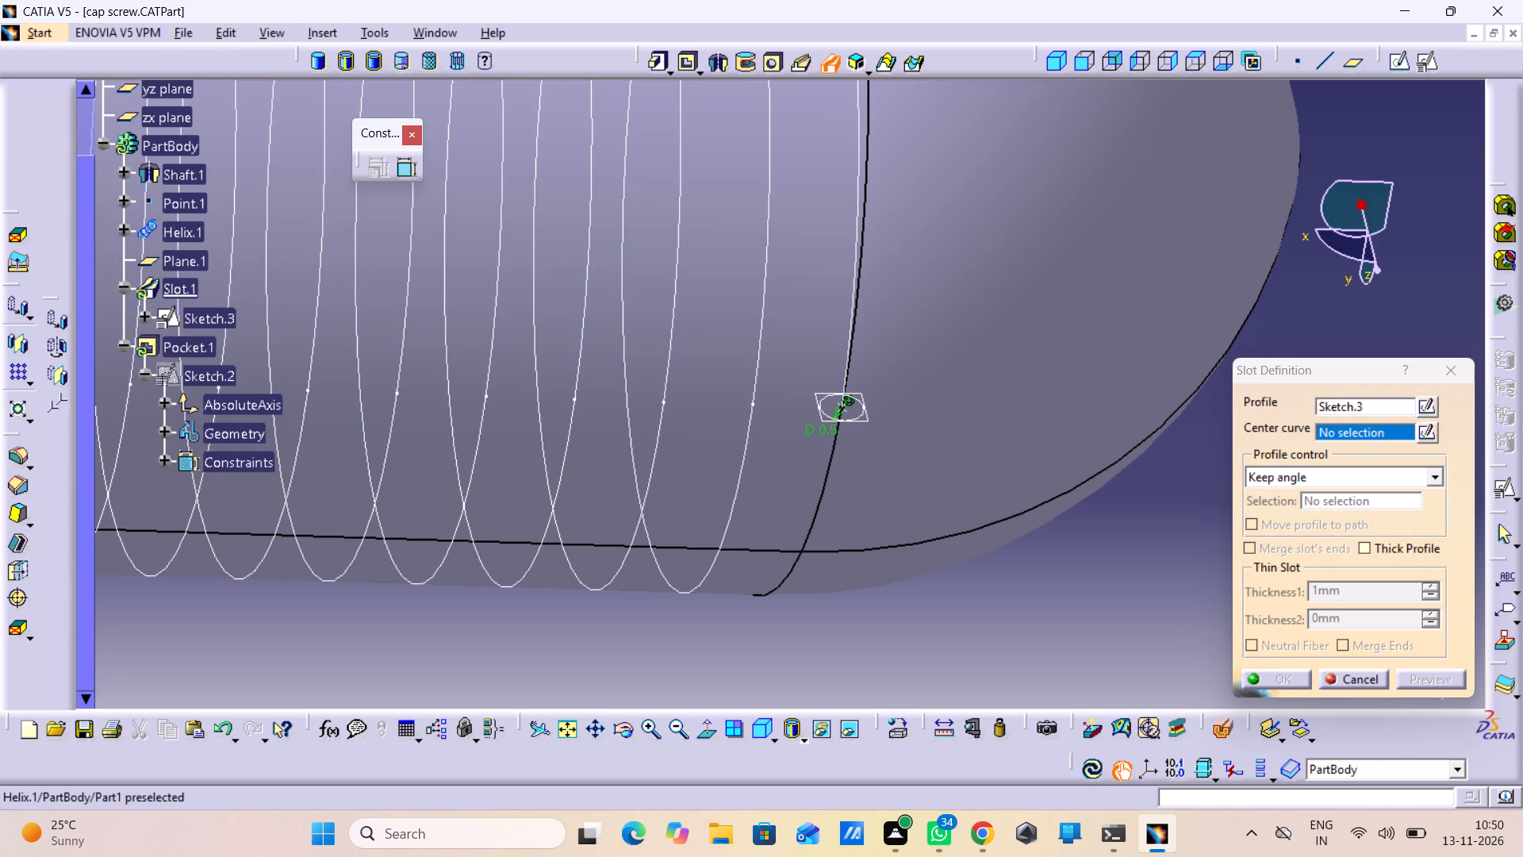
pyautogui.moveTo(763, 301); pyautogui.dragTo(774, 369, button='middle')
pyautogui.rightClick(763, 301)
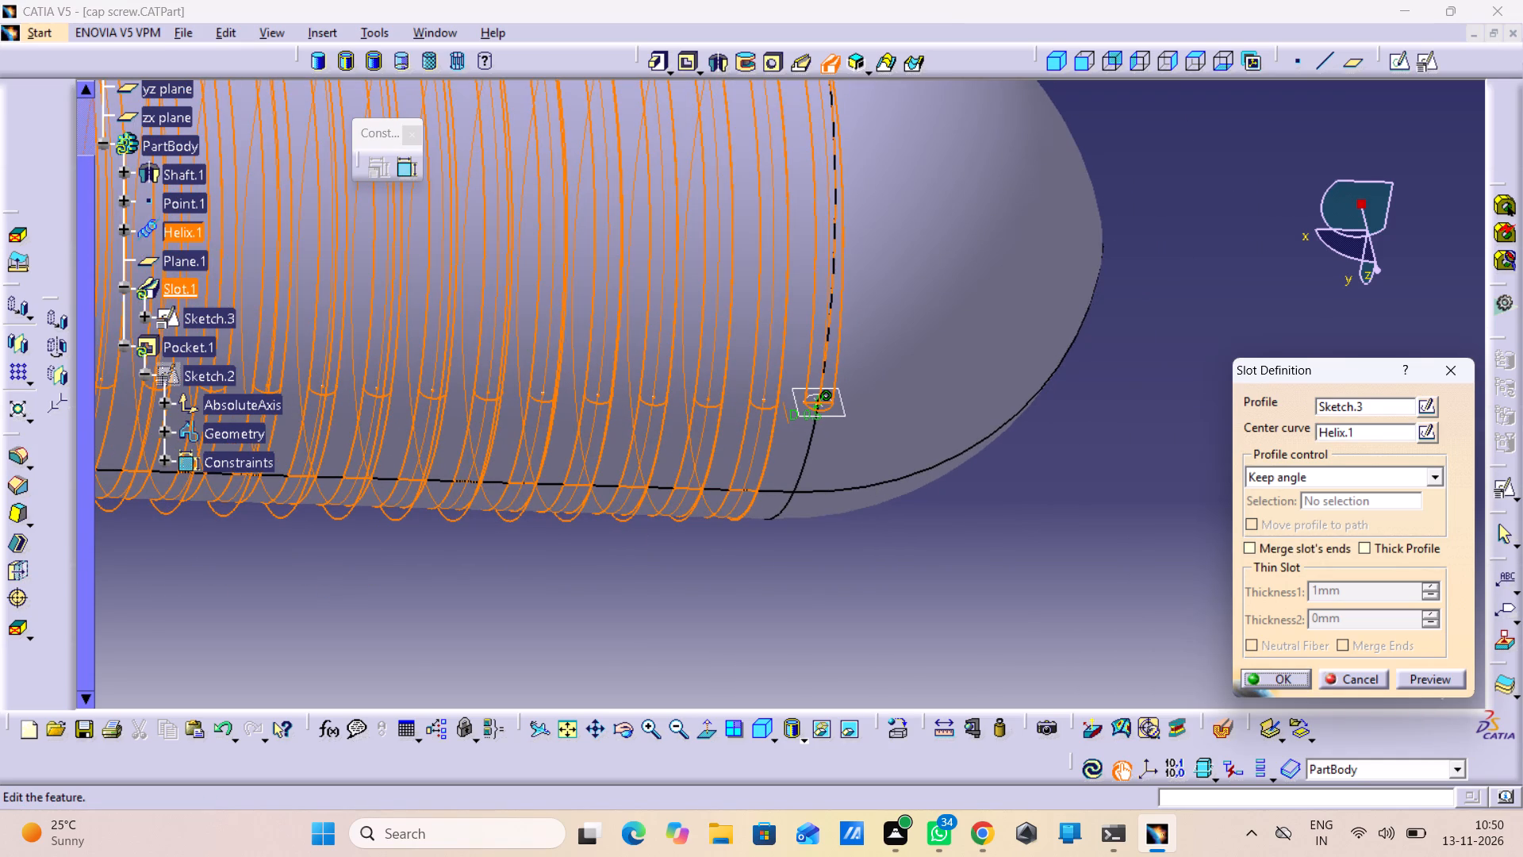
pyautogui.click(1435, 677)
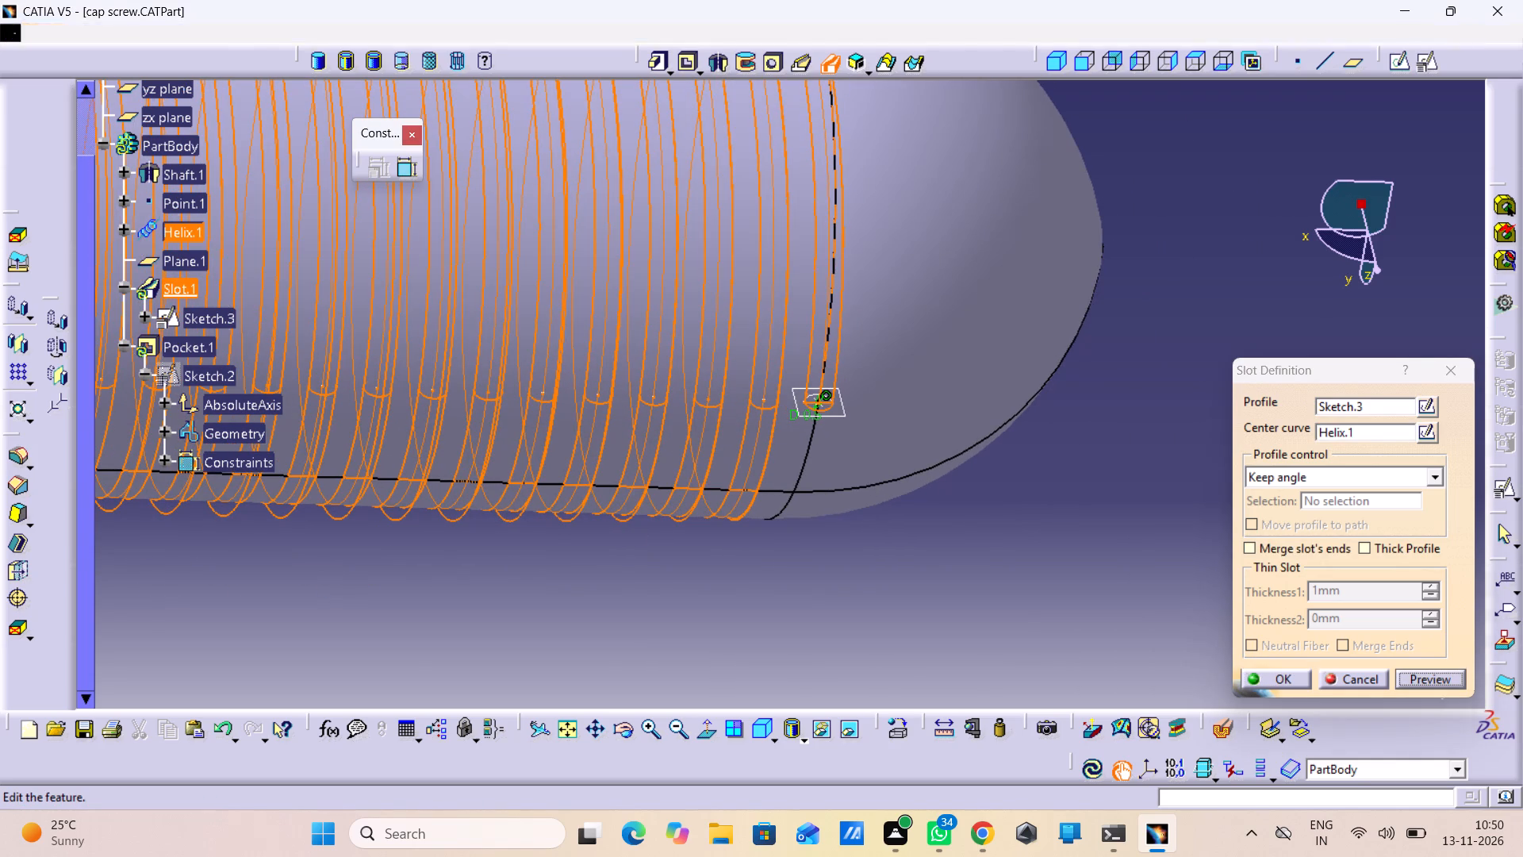
# Examine the previewed helical thread cut along the shank, from the rounded tip up to the screw head.
pyautogui.moveTo(1148, 577); pyautogui.dragTo(1156, 663, button='middle')
pyautogui.rightClick(1148, 577)
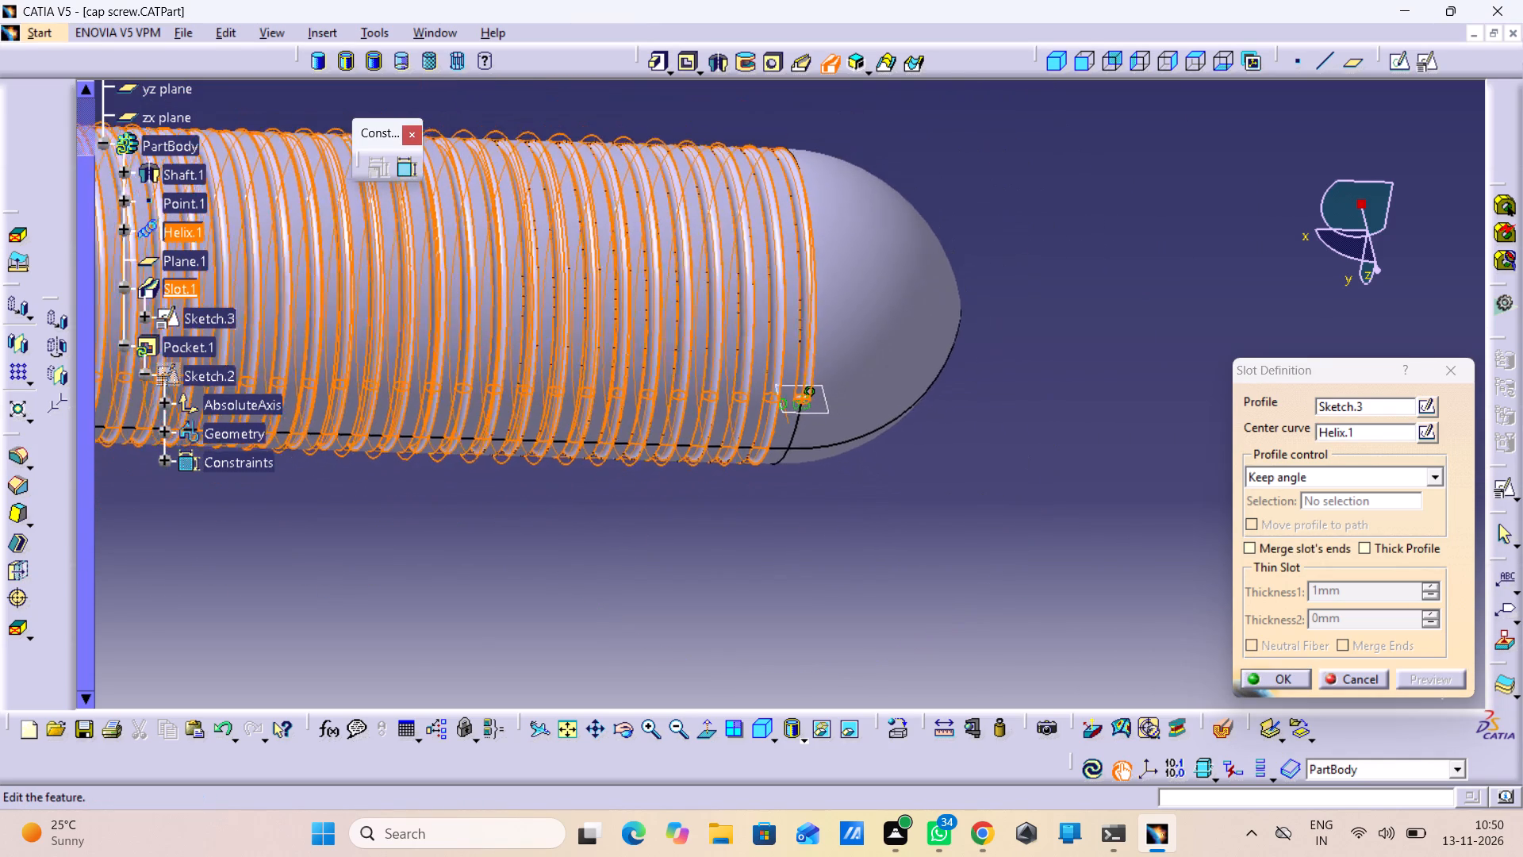
pyautogui.moveTo(1156, 663); pyautogui.dragTo(1156, 663, button='middle')
pyautogui.moveTo(1019, 528); pyautogui.dragTo(1040, 567, button='middle')
pyautogui.rightClick(1019, 528)
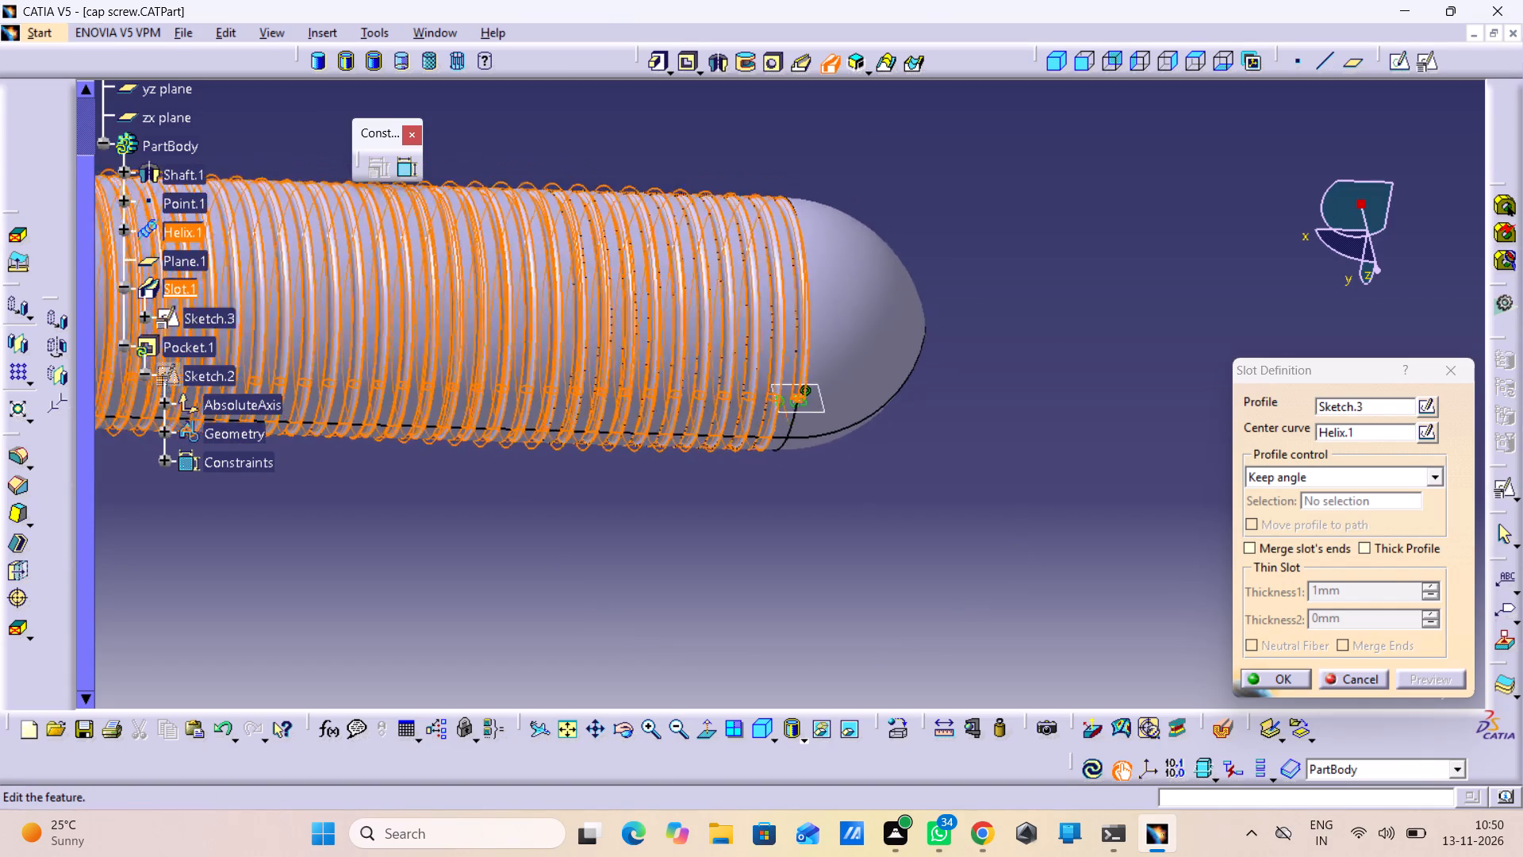
pyautogui.moveTo(1040, 567); pyautogui.dragTo(1042, 592, button='middle')
pyautogui.moveTo(818, 515); pyautogui.dragTo(1035, 532, button='middle')
pyautogui.moveTo(1019, 532); pyautogui.dragTo(802, 509, button='middle')
pyautogui.moveTo(1018, 532); pyautogui.dragTo(802, 509, button='right')
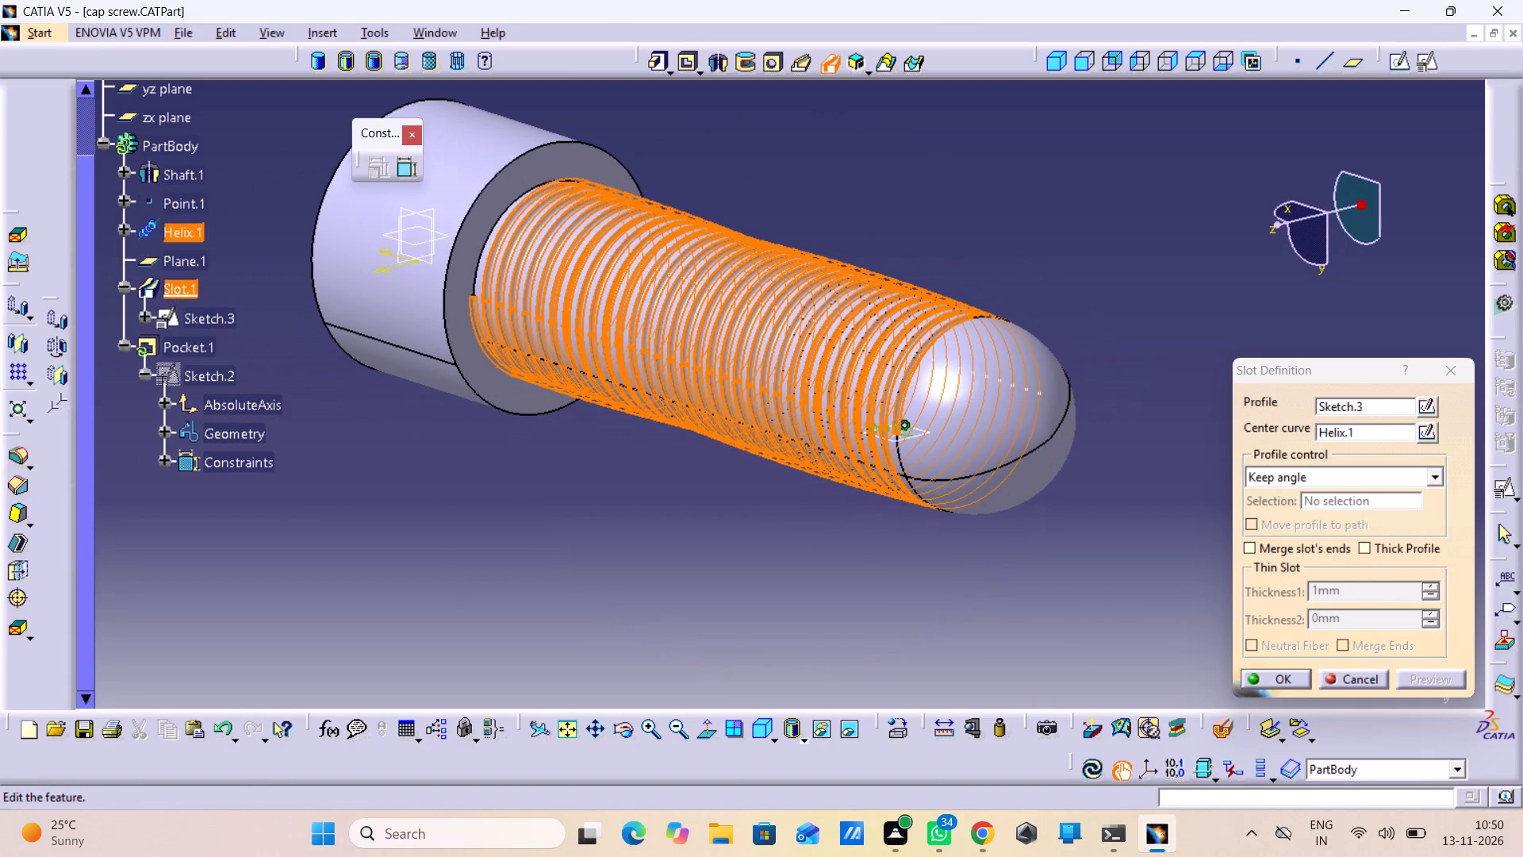
pyautogui.moveTo(608, 487); pyautogui.dragTo(607, 426, button='middle')
pyautogui.rightClick(608, 487)
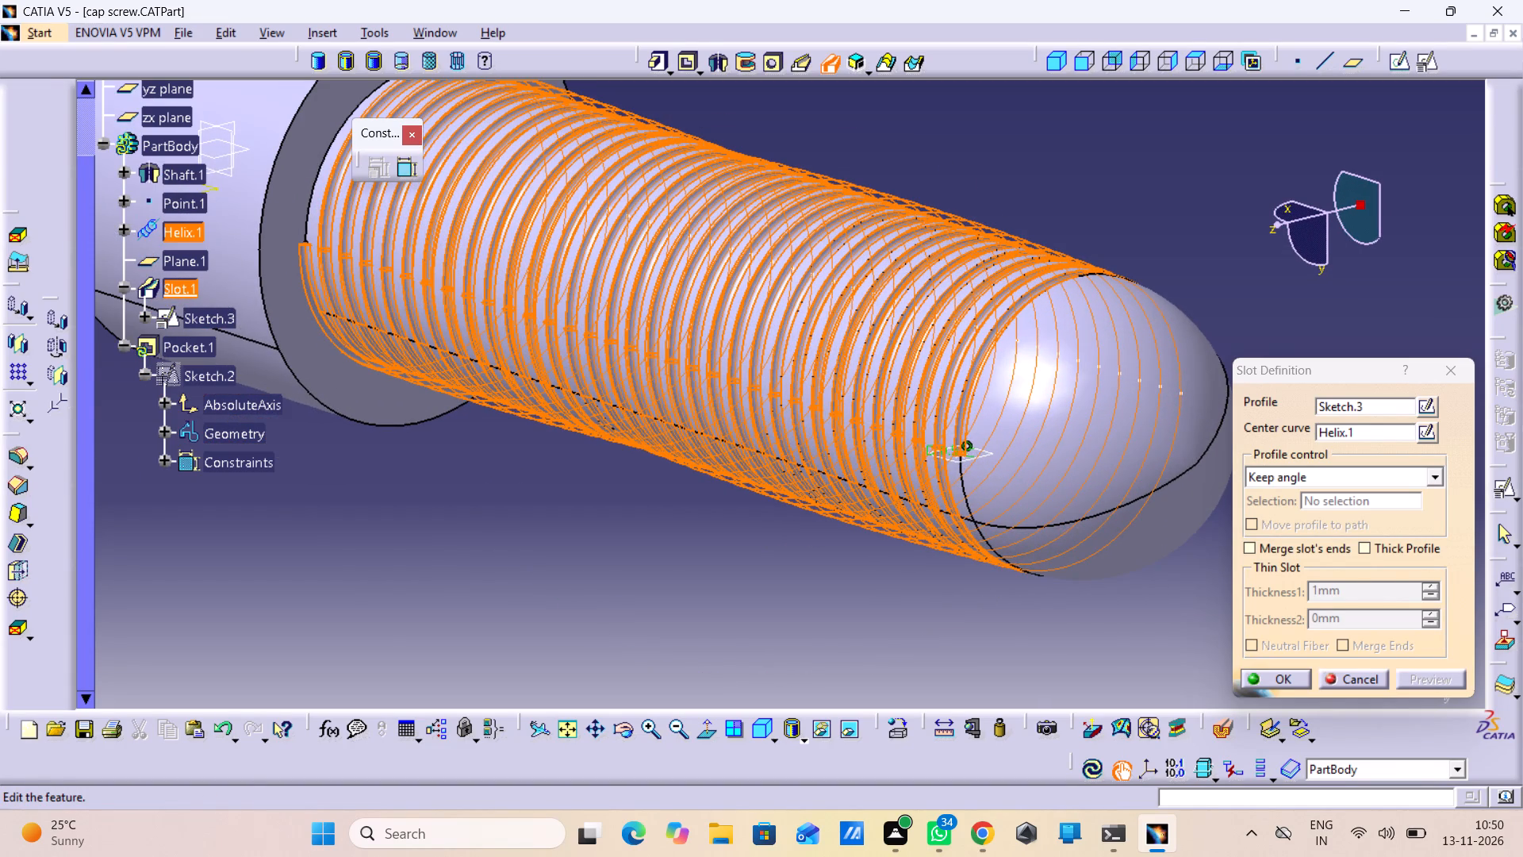
pyautogui.moveTo(503, 315); pyautogui.dragTo(726, 495, button='middle')
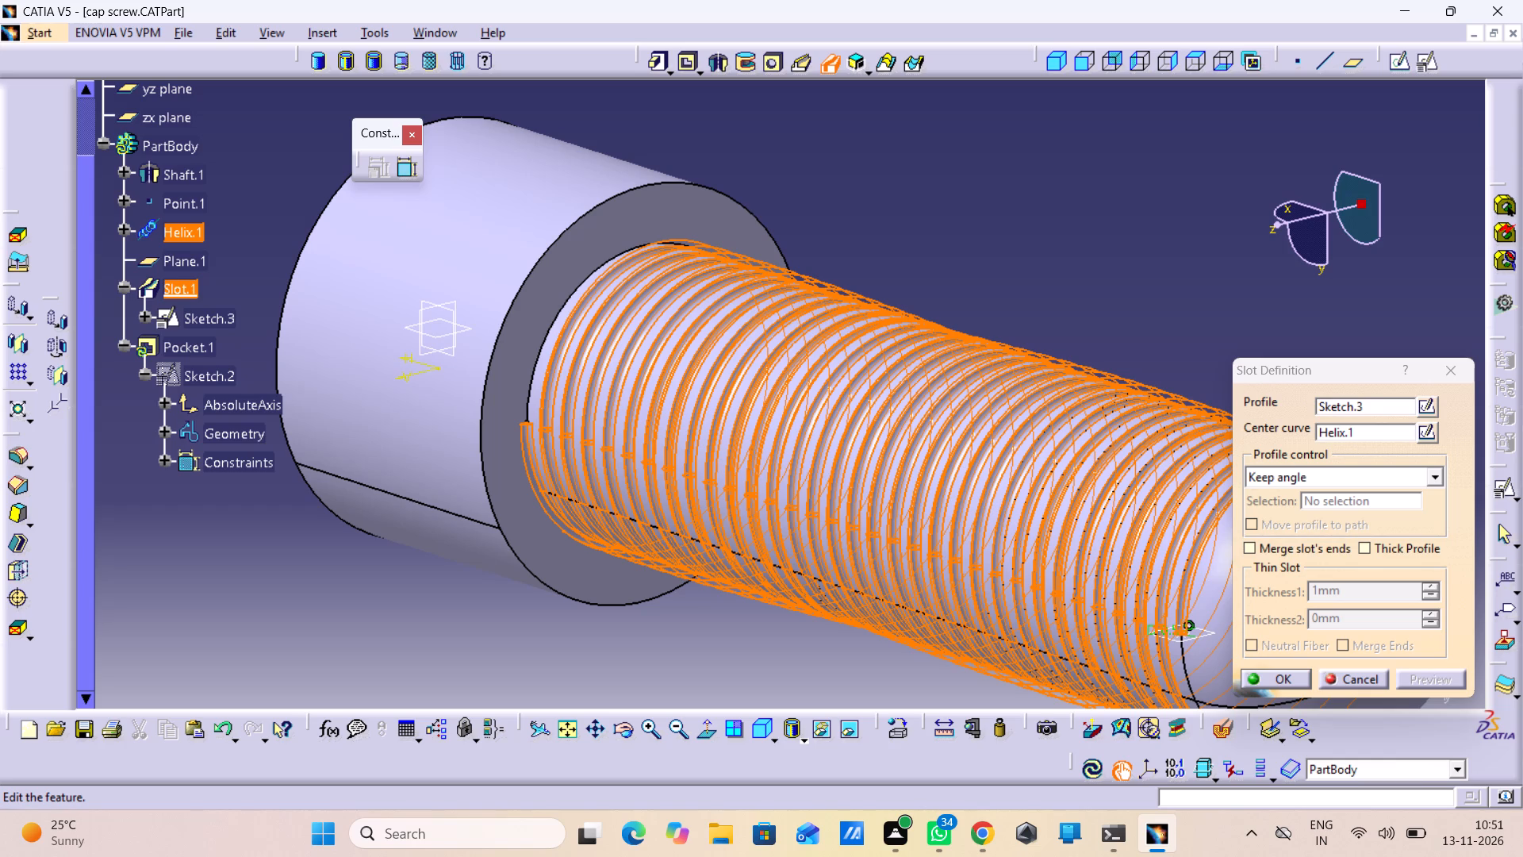
# Complete the Slot cut of Sketch.3 along Helix.1 on the cap screw shank.
pyautogui.doubleClick(191, 230)
pyautogui.click(1287, 673)
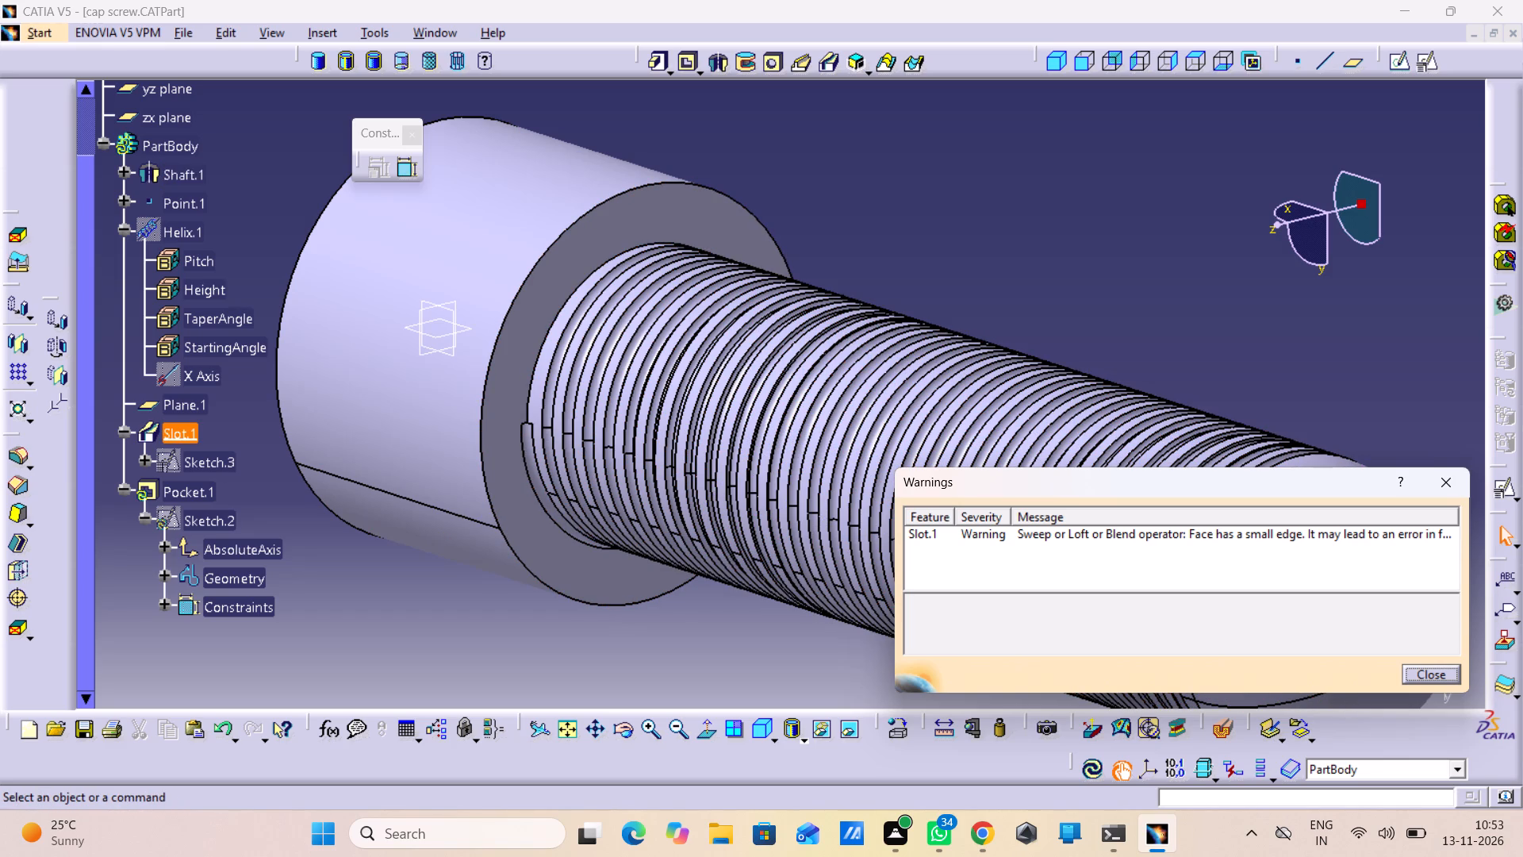
pyautogui.click(1439, 676)
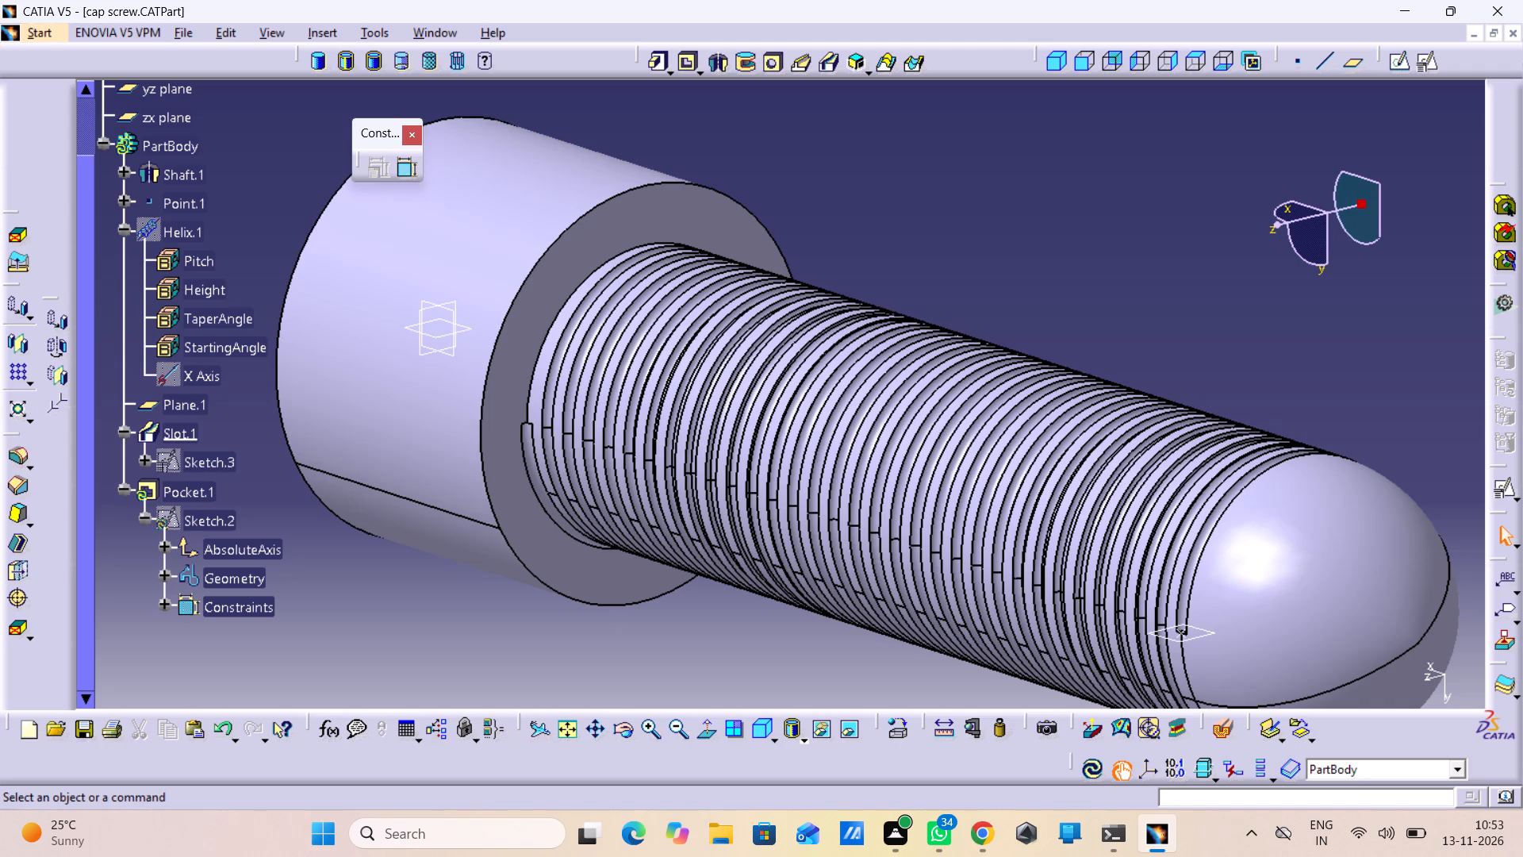
# Examine the cut thread from several angles, including close up along the shank and from the screw head's end.
pyautogui.moveTo(1045, 317); pyautogui.dragTo(1141, 333, button='middle')
pyautogui.moveTo(1046, 312); pyautogui.dragTo(1141, 333, button='right')
pyautogui.moveTo(1310, 364); pyautogui.dragTo(1337, 359, button='middle')
pyautogui.moveTo(1310, 364); pyautogui.dragTo(1337, 359, button='right')
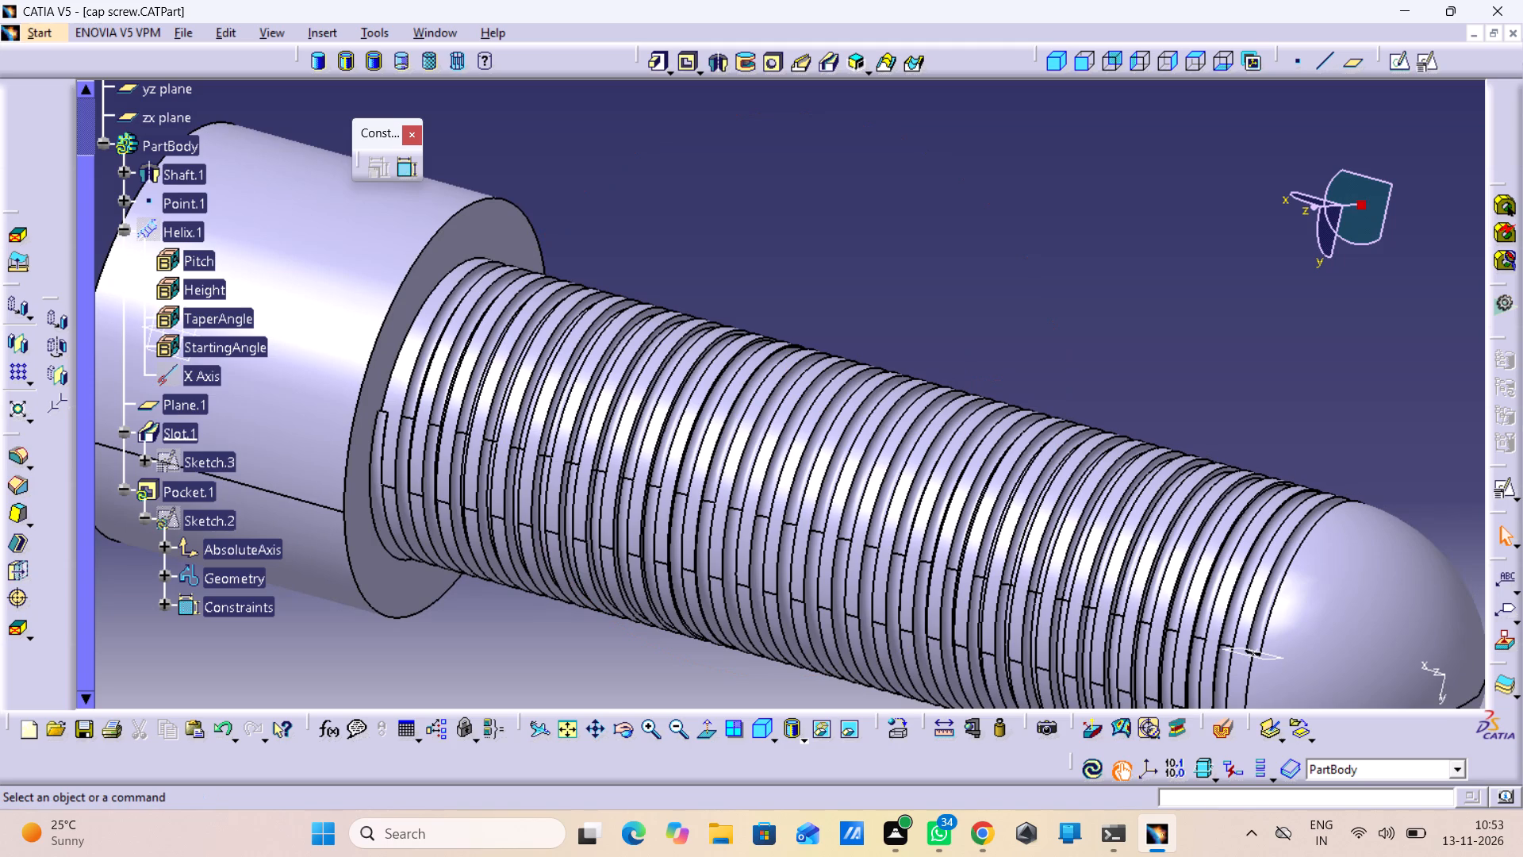
pyautogui.moveTo(1070, 315); pyautogui.dragTo(1076, 400, button='middle')
pyautogui.rightClick(1070, 315)
pyautogui.moveTo(1093, 401); pyautogui.dragTo(1141, 405, button='middle')
pyautogui.moveTo(1093, 401); pyautogui.dragTo(1141, 405, button='right')
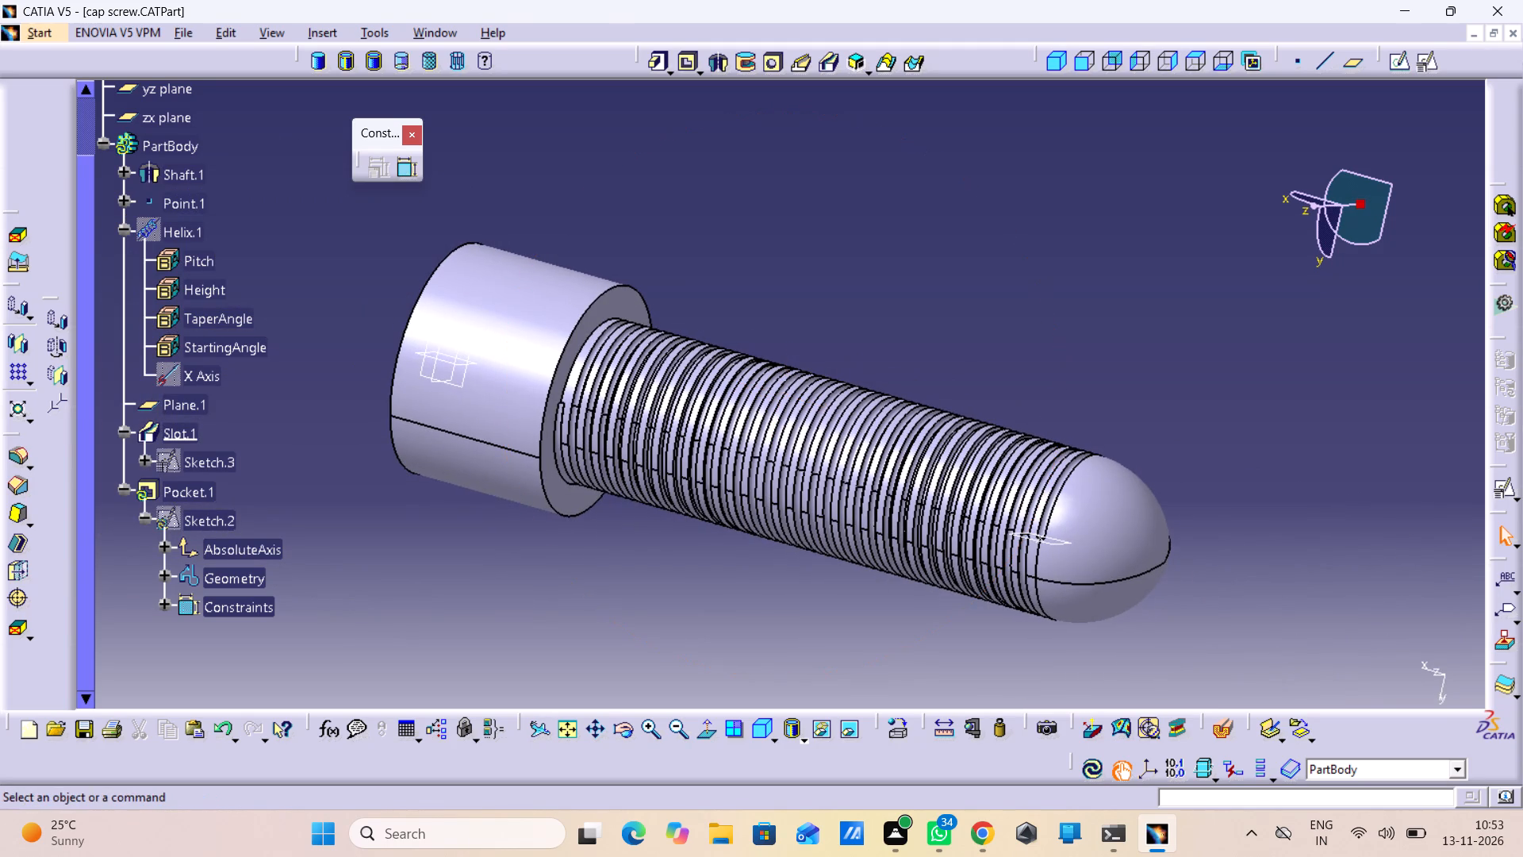
pyautogui.moveTo(1237, 601); pyautogui.dragTo(1424, 478, button='middle')
pyautogui.moveTo(1237, 601); pyautogui.dragTo(1425, 478, button='right')
pyautogui.moveTo(1234, 398); pyautogui.dragTo(1237, 393, button='middle')
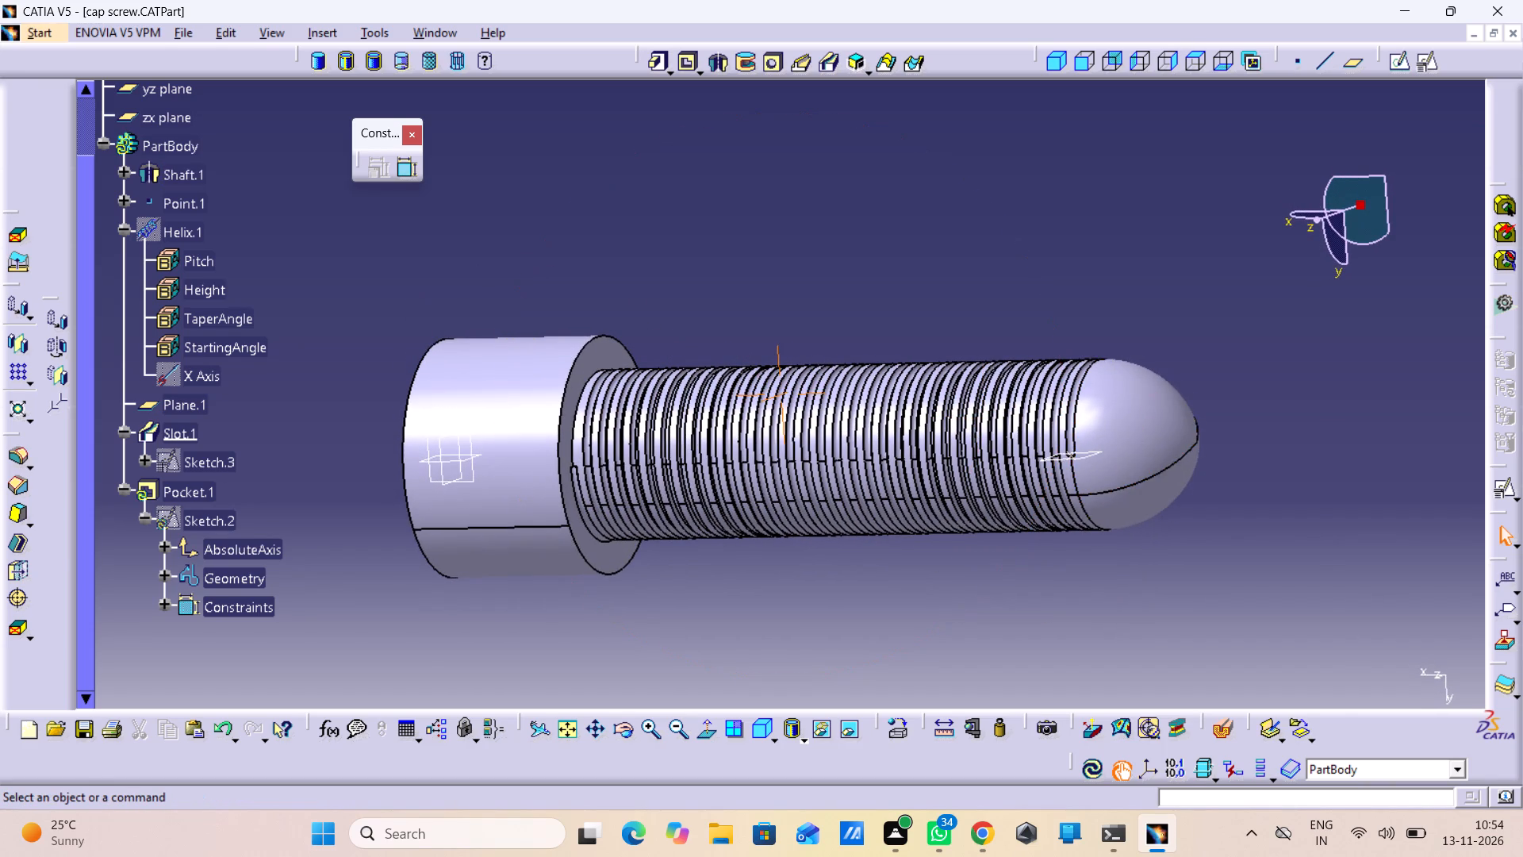
pyautogui.moveTo(1237, 393); pyautogui.dragTo(1359, 458, button='middle')
pyautogui.moveTo(1237, 393); pyautogui.dragTo(1357, 456, button='right')
pyautogui.moveTo(362, 323); pyautogui.dragTo(751, 490, button='middle')
pyautogui.moveTo(362, 323); pyautogui.dragTo(751, 490, button='right')
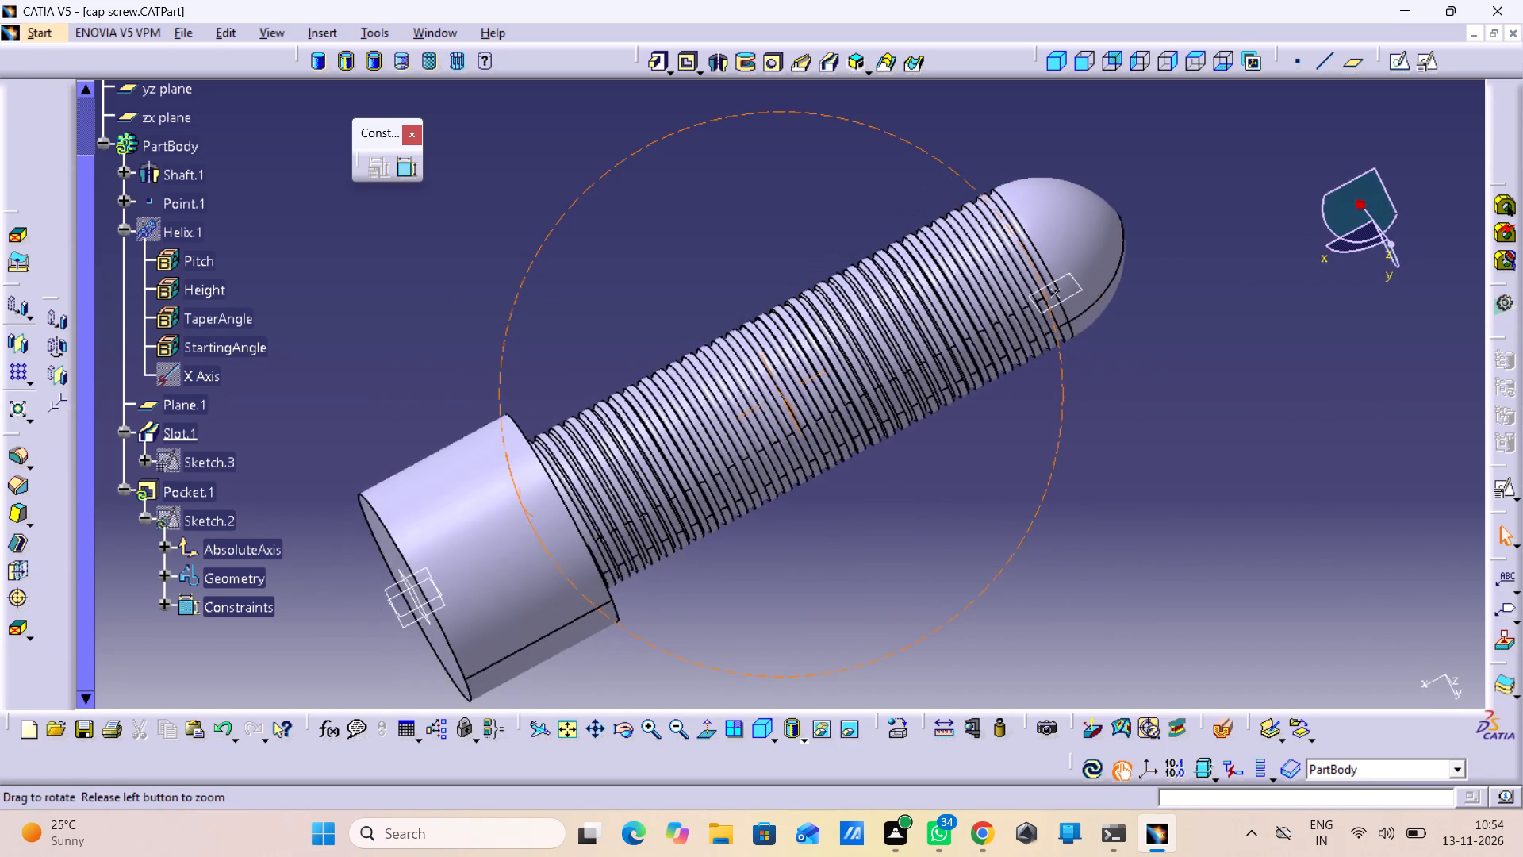
pyautogui.moveTo(751, 490); pyautogui.dragTo(742, 490, button='right')
pyautogui.moveTo(751, 490); pyautogui.dragTo(742, 490, button='middle')
pyautogui.moveTo(1139, 519); pyautogui.dragTo(1122, 421, button='middle')
pyautogui.rightClick(1139, 519)
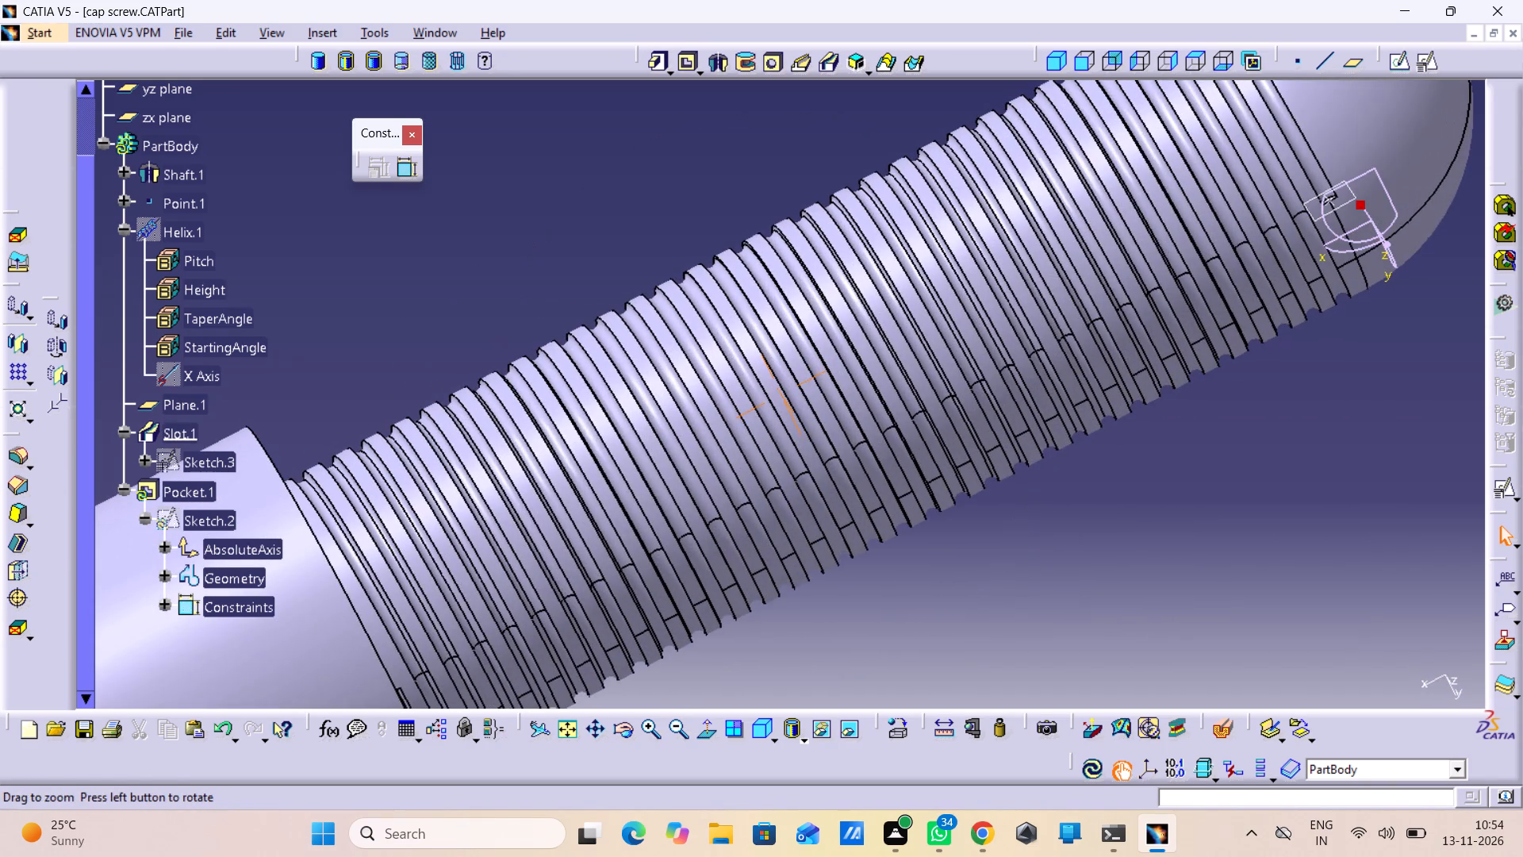
pyautogui.moveTo(1122, 421); pyautogui.dragTo(1122, 421, button='middle')
pyautogui.moveTo(1141, 457); pyautogui.dragTo(1158, 612, button='middle')
pyautogui.rightClick(1141, 457)
pyautogui.moveTo(891, 586); pyautogui.dragTo(1005, 516, button='middle')
pyautogui.moveTo(891, 586); pyautogui.dragTo(1005, 516, button='right')
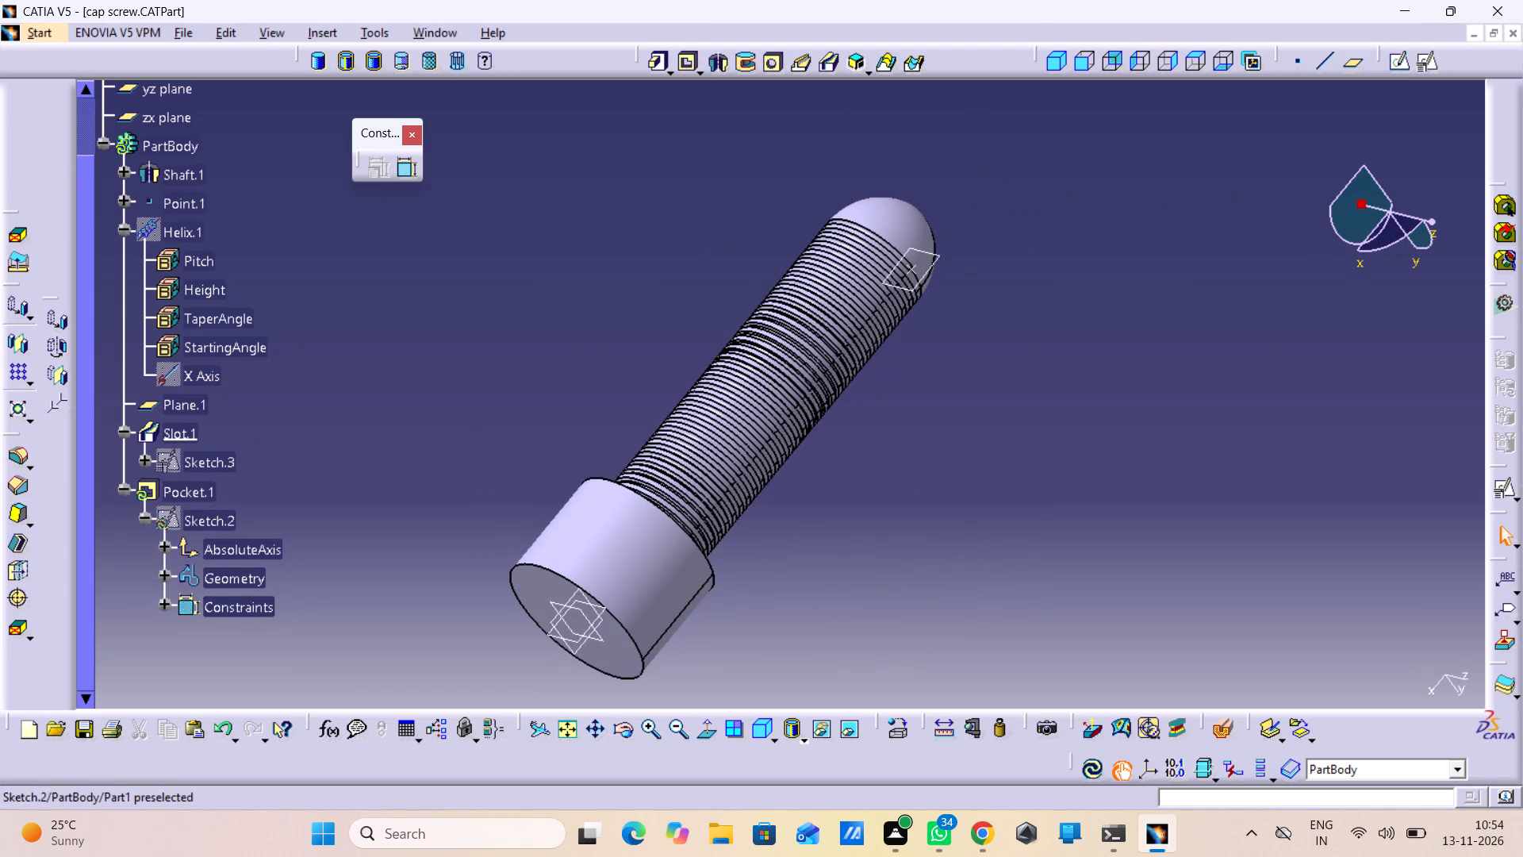
# Define Pocket.1 as the in-work object and rebuild it with Sketch.2 at 5 mm depth in the screw head.
pyautogui.rightClick(161, 484)
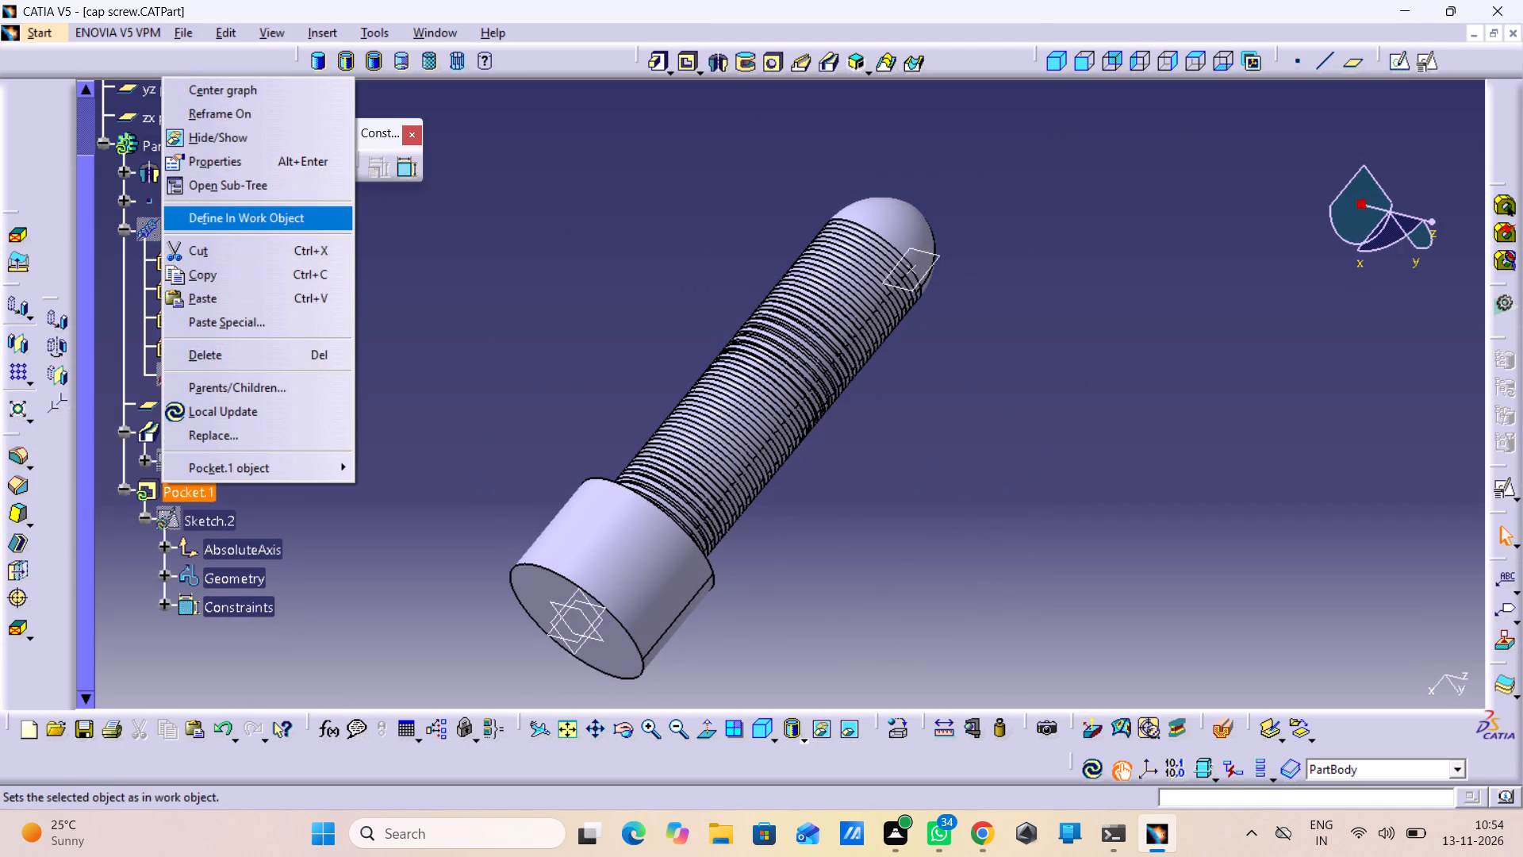
pyautogui.click(230, 213)
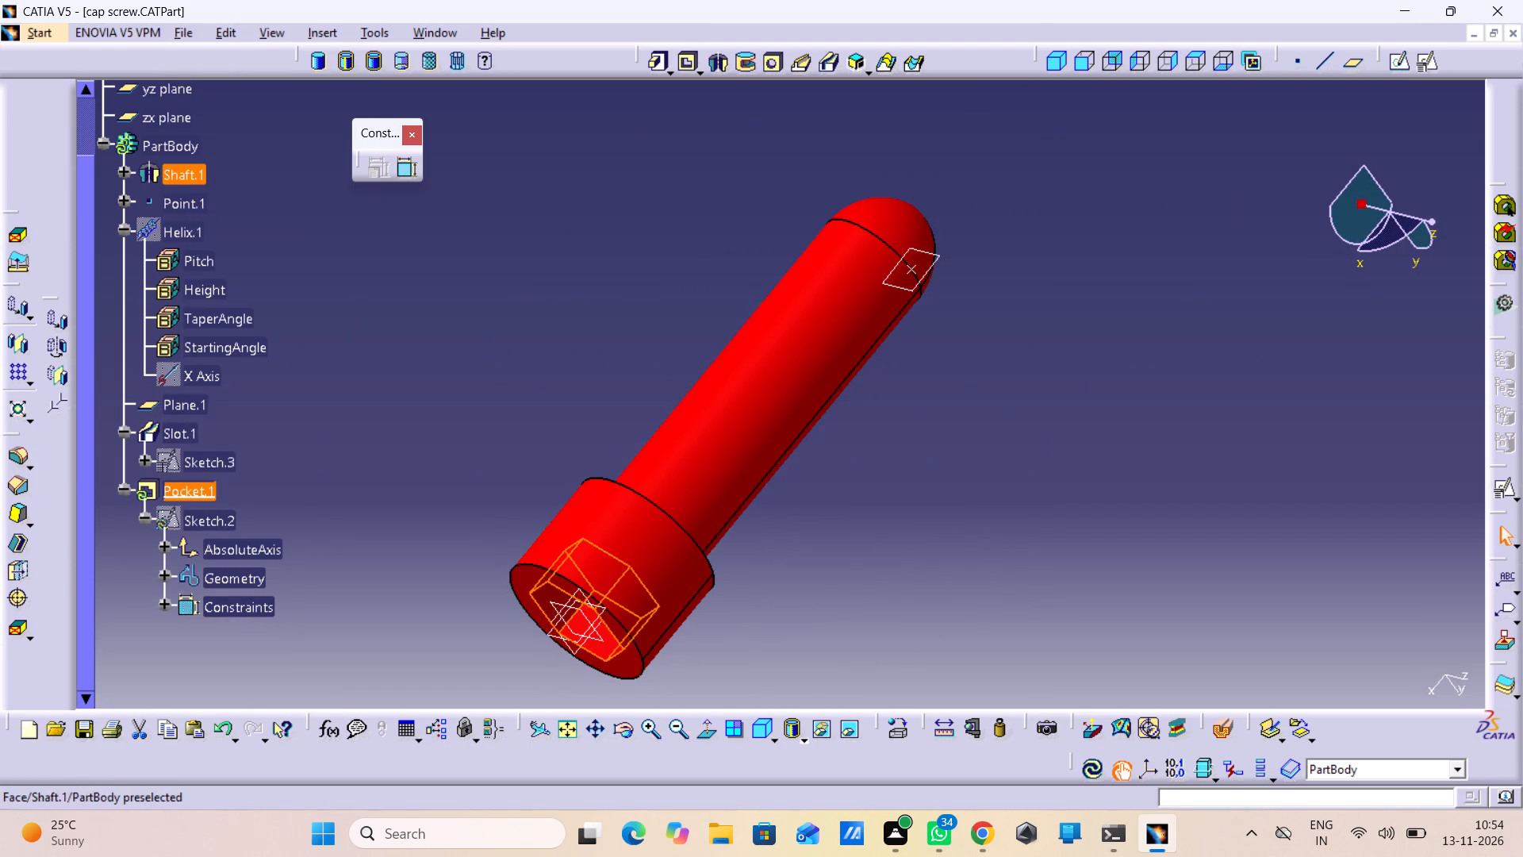
pyautogui.doubleClick(194, 492)
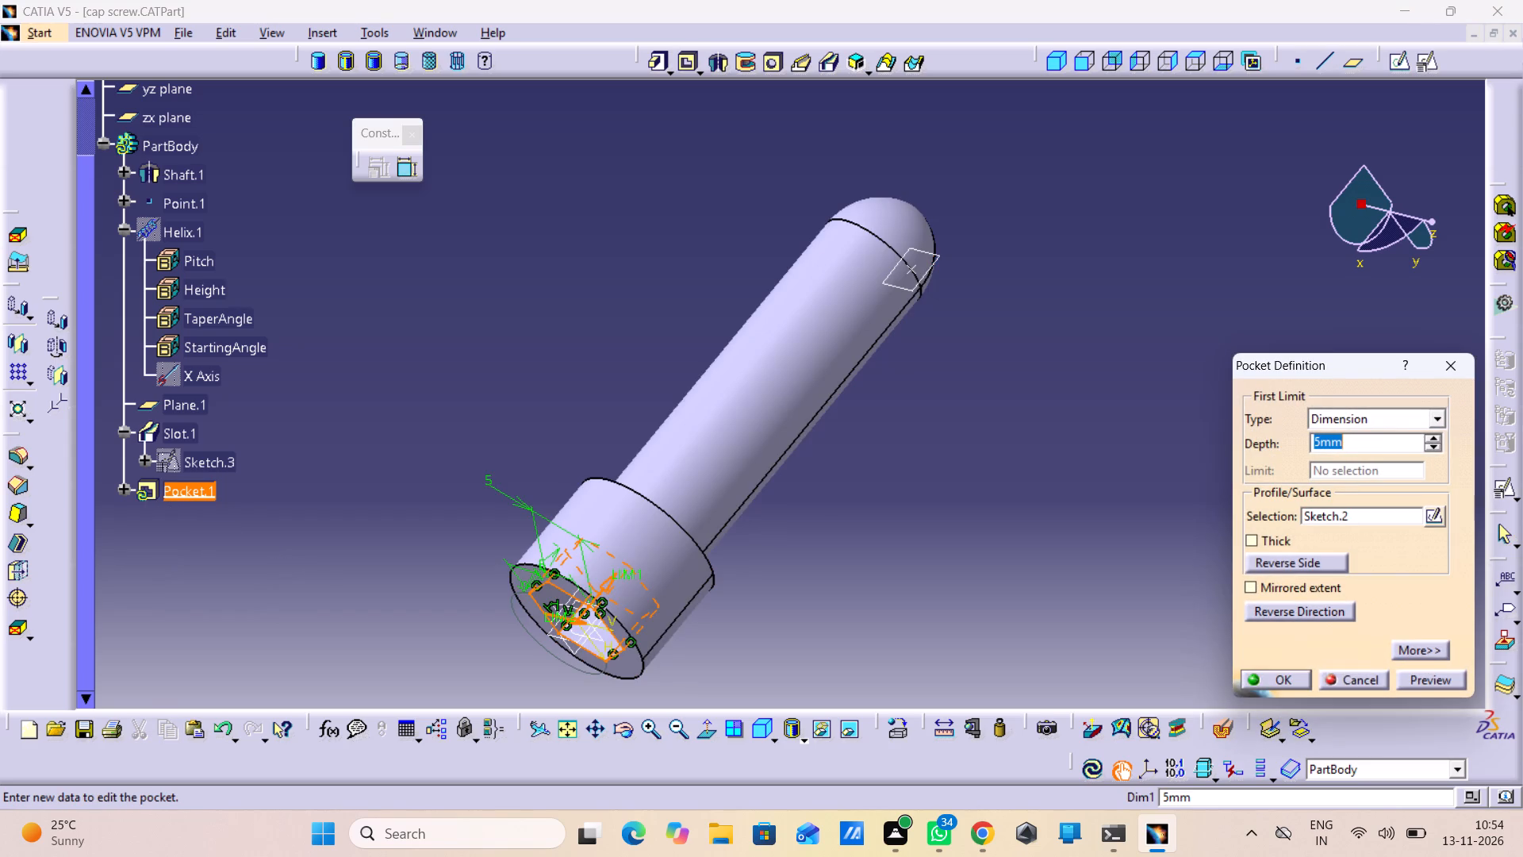
pyautogui.click(1447, 672)
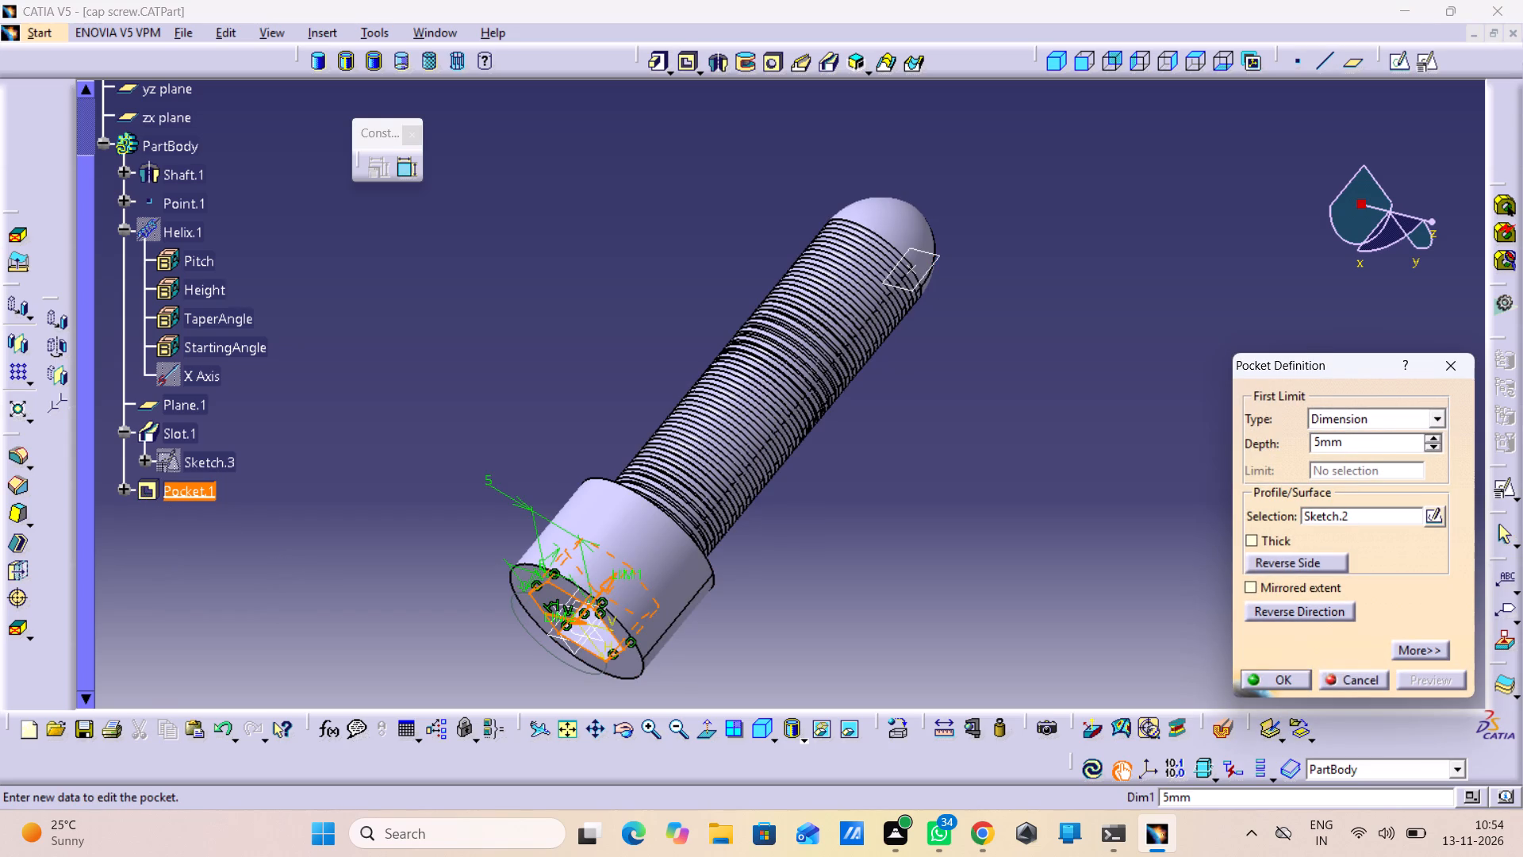
pyautogui.click(1270, 673)
pyautogui.click(1067, 582)
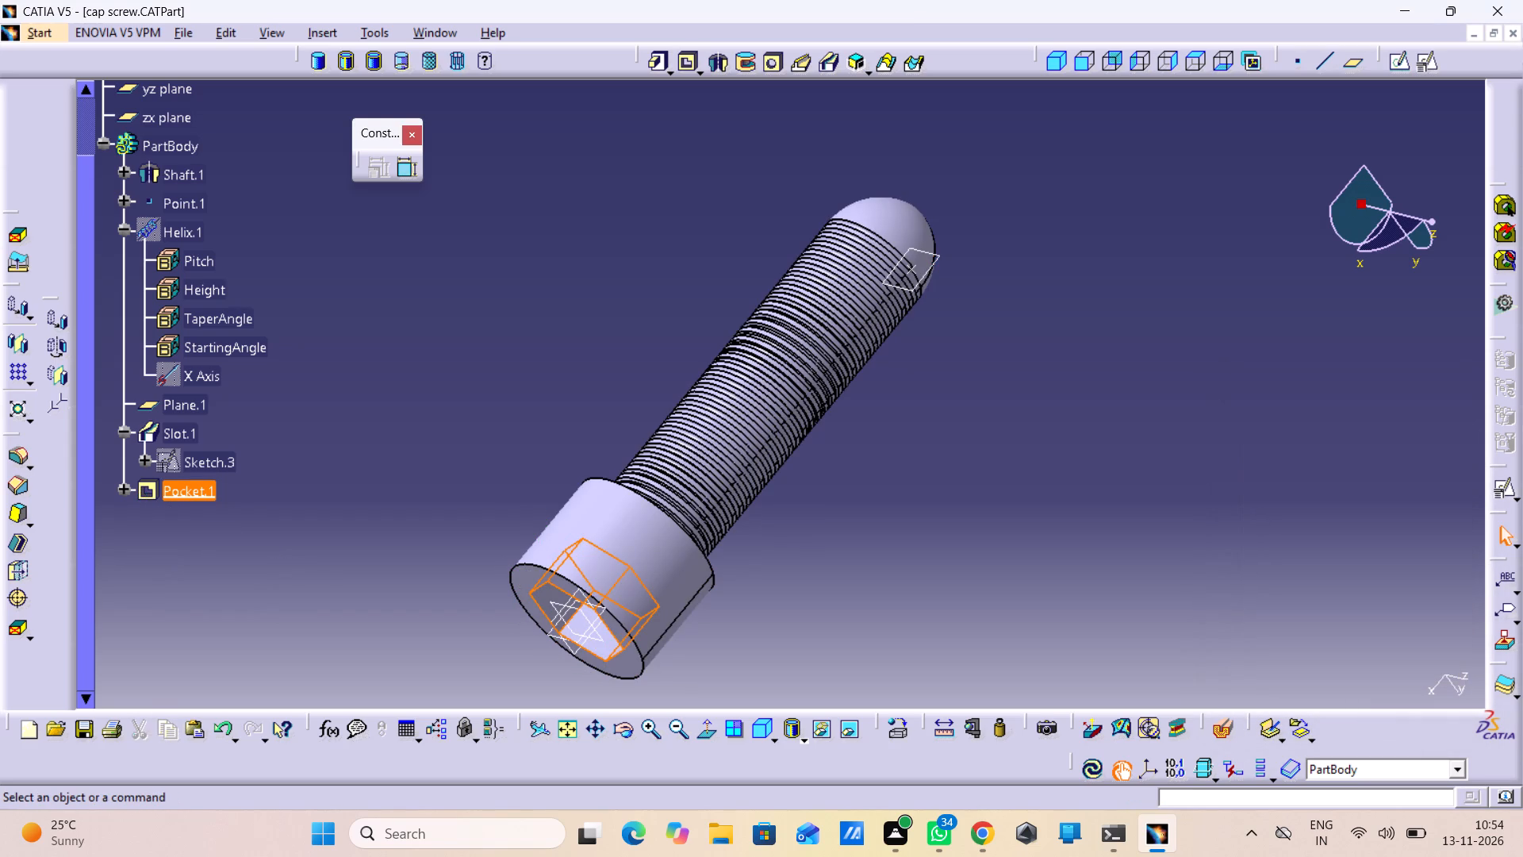
# Save the cap screw part.
pyautogui.moveTo(1038, 249); pyautogui.dragTo(1034, 494, button='middle')
pyautogui.moveTo(1038, 249); pyautogui.dragTo(1034, 494, button='right')
pyautogui.hotkey('ctrl', 's')
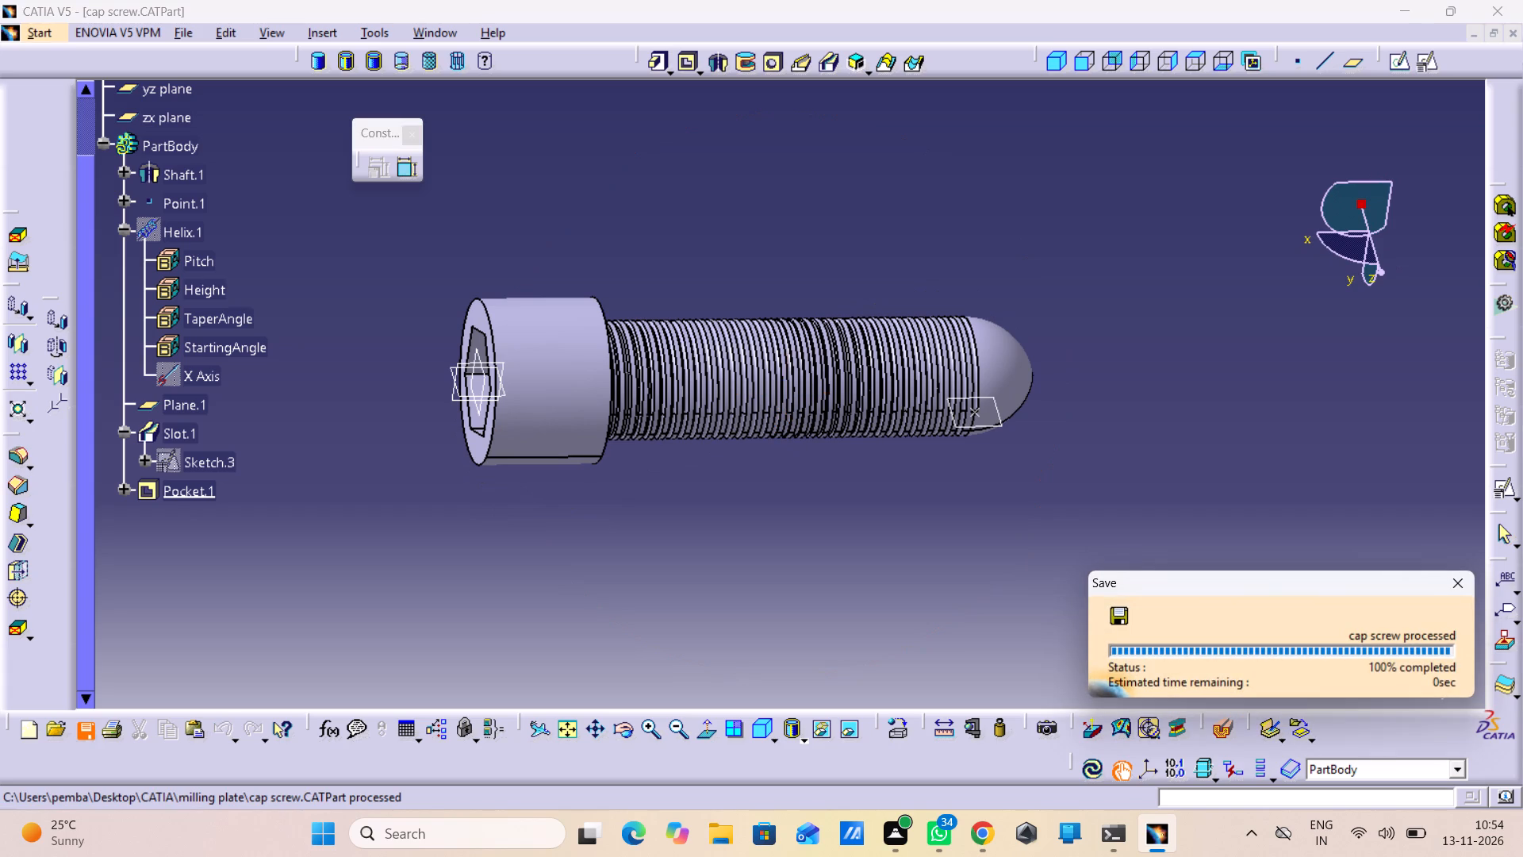
pyautogui.hotkey('ctrl', 's')
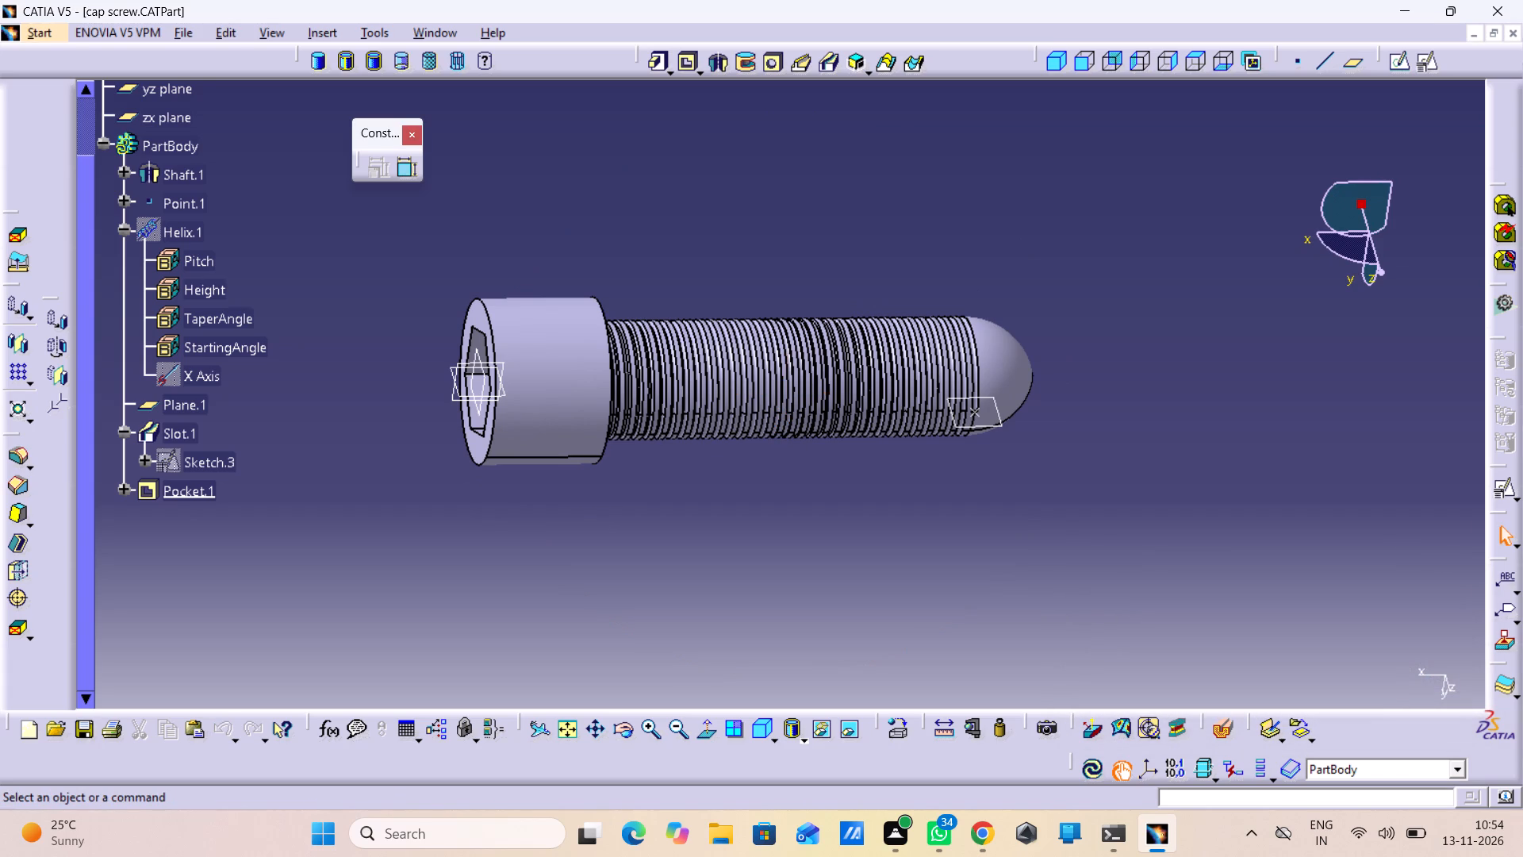
# Hide Plane.1 and Point.1 at the base of the screw's rounded tip.
pyautogui.rightClick(1002, 417)
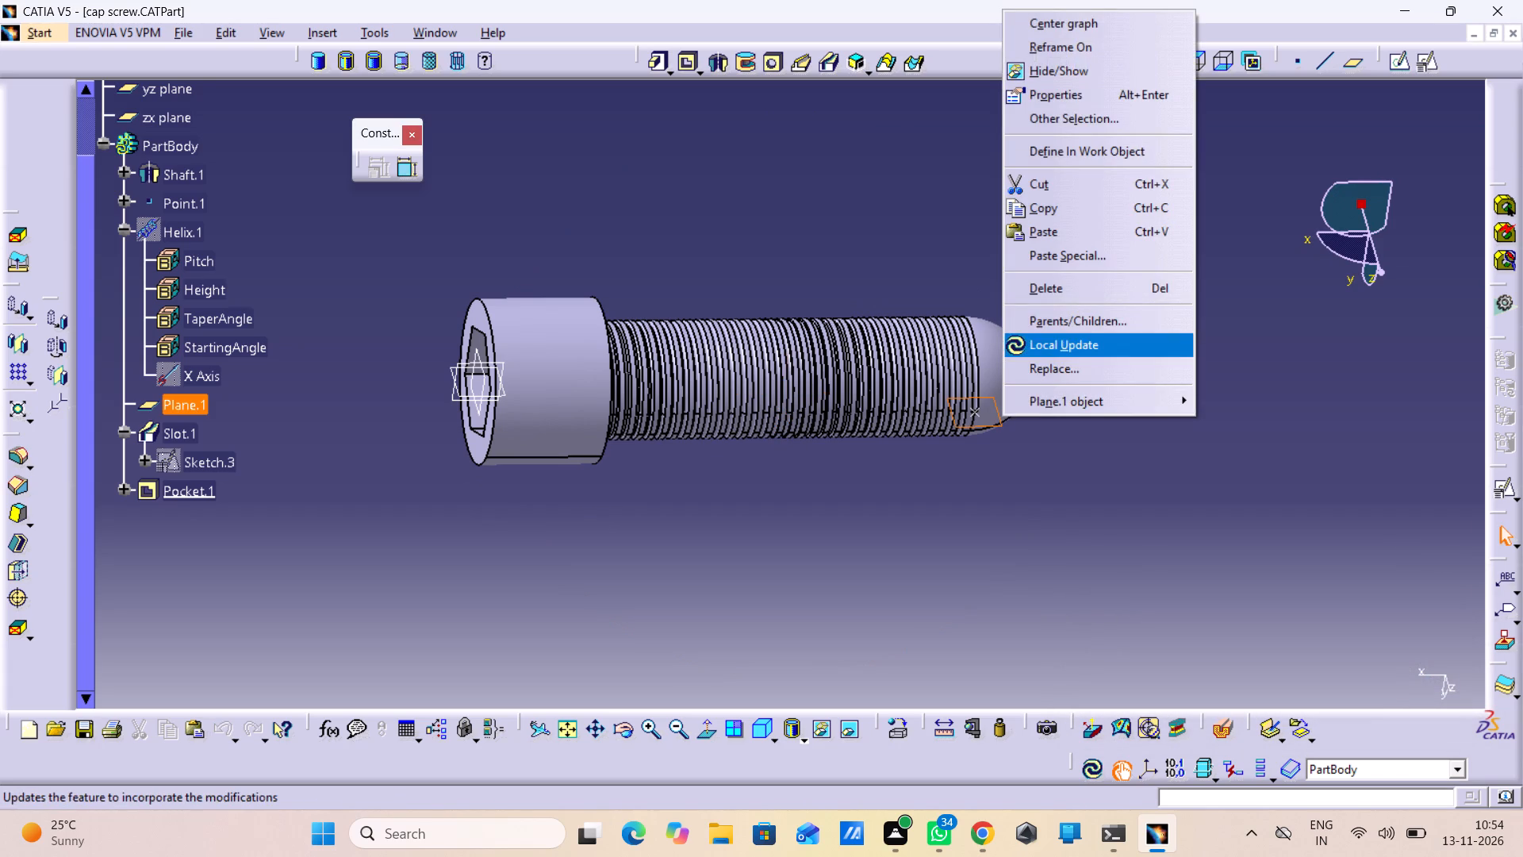
pyautogui.click(1121, 77)
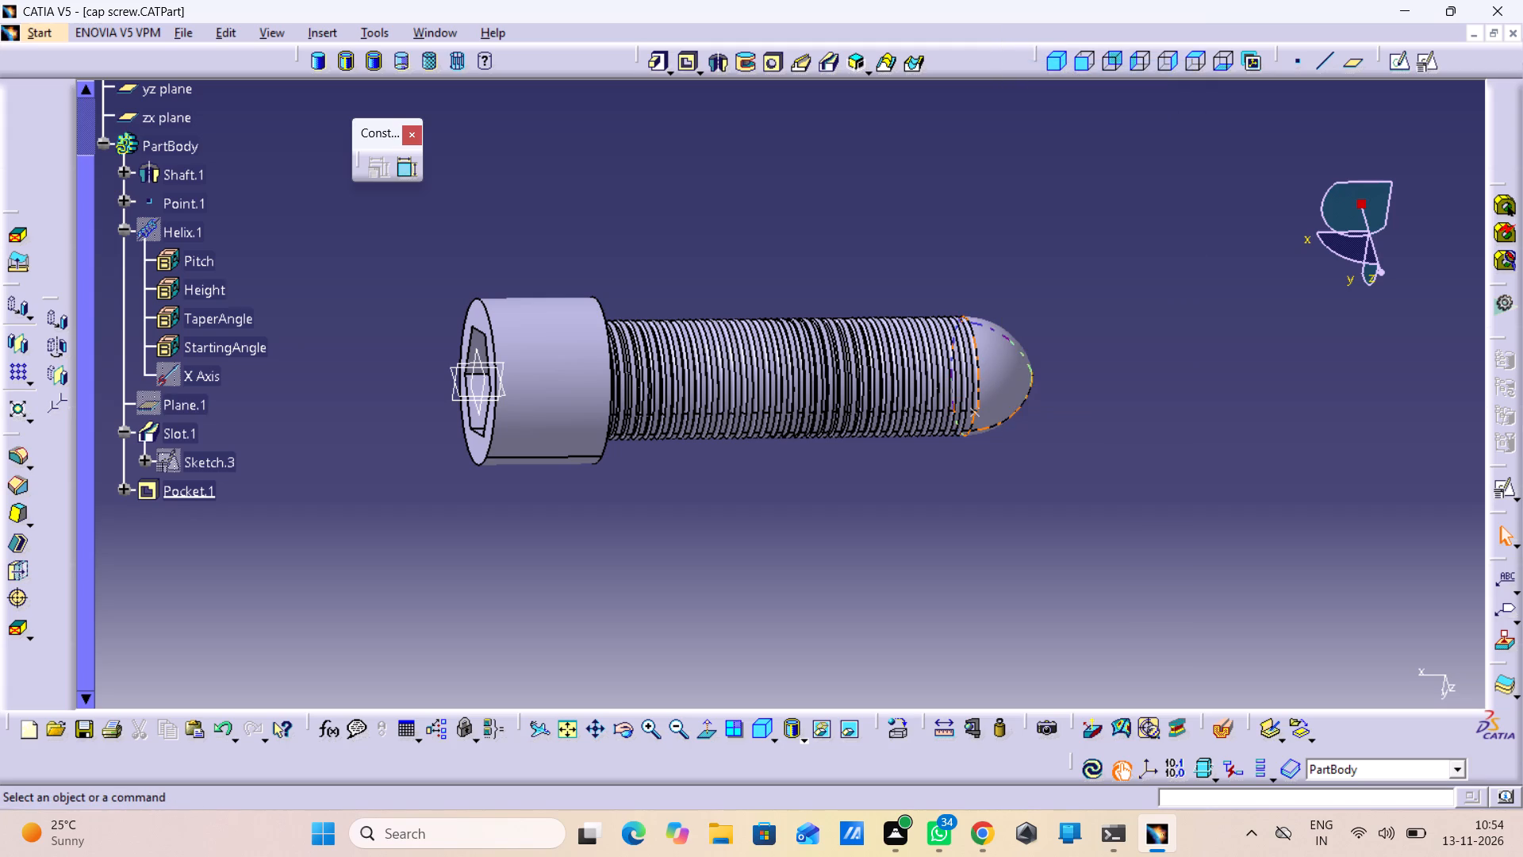
pyautogui.rightClick(974, 416)
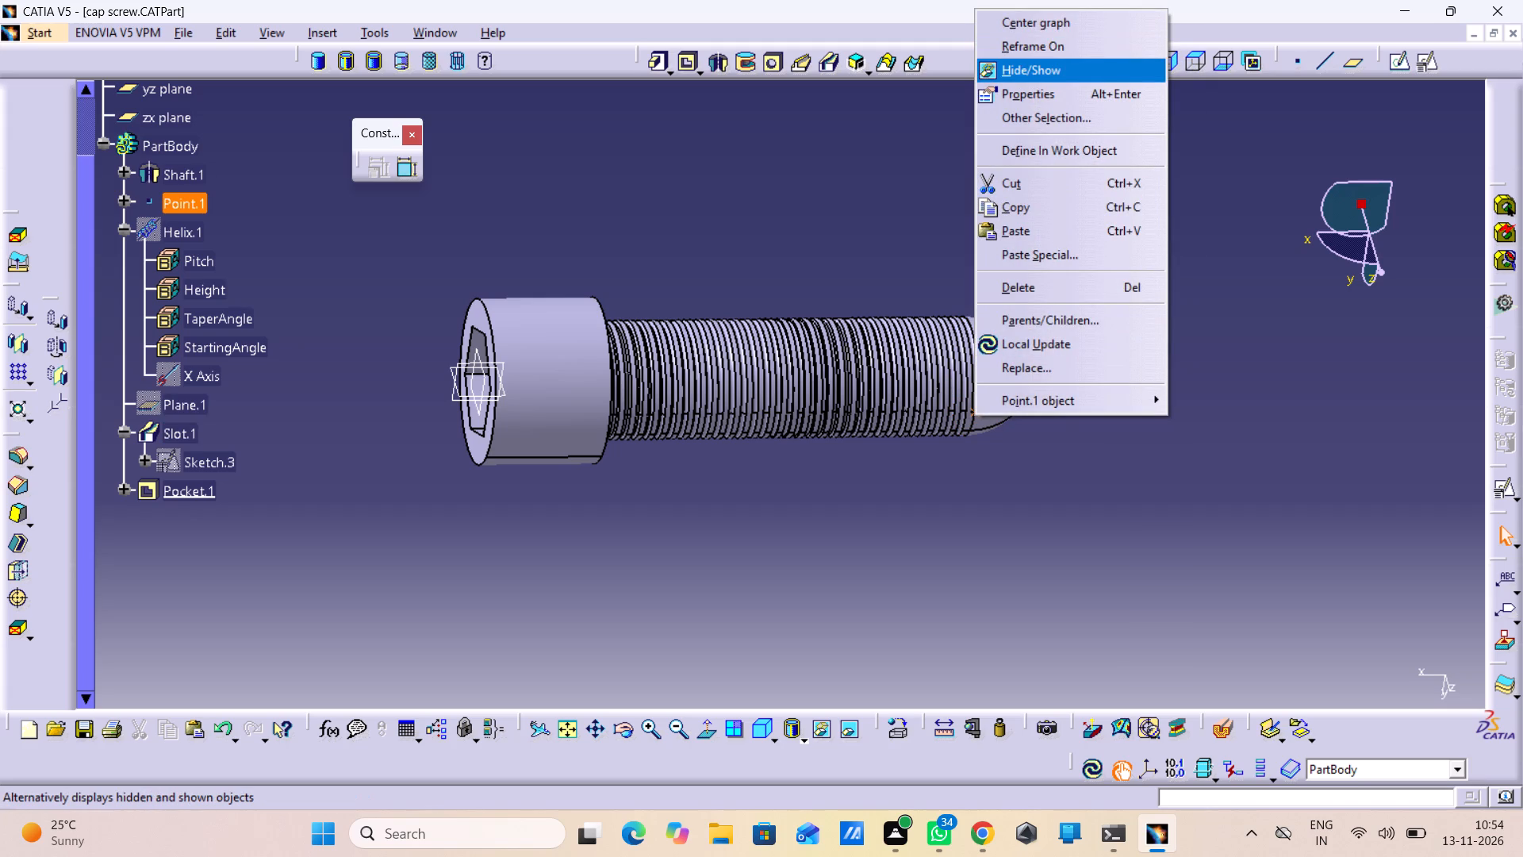
pyautogui.click(1088, 75)
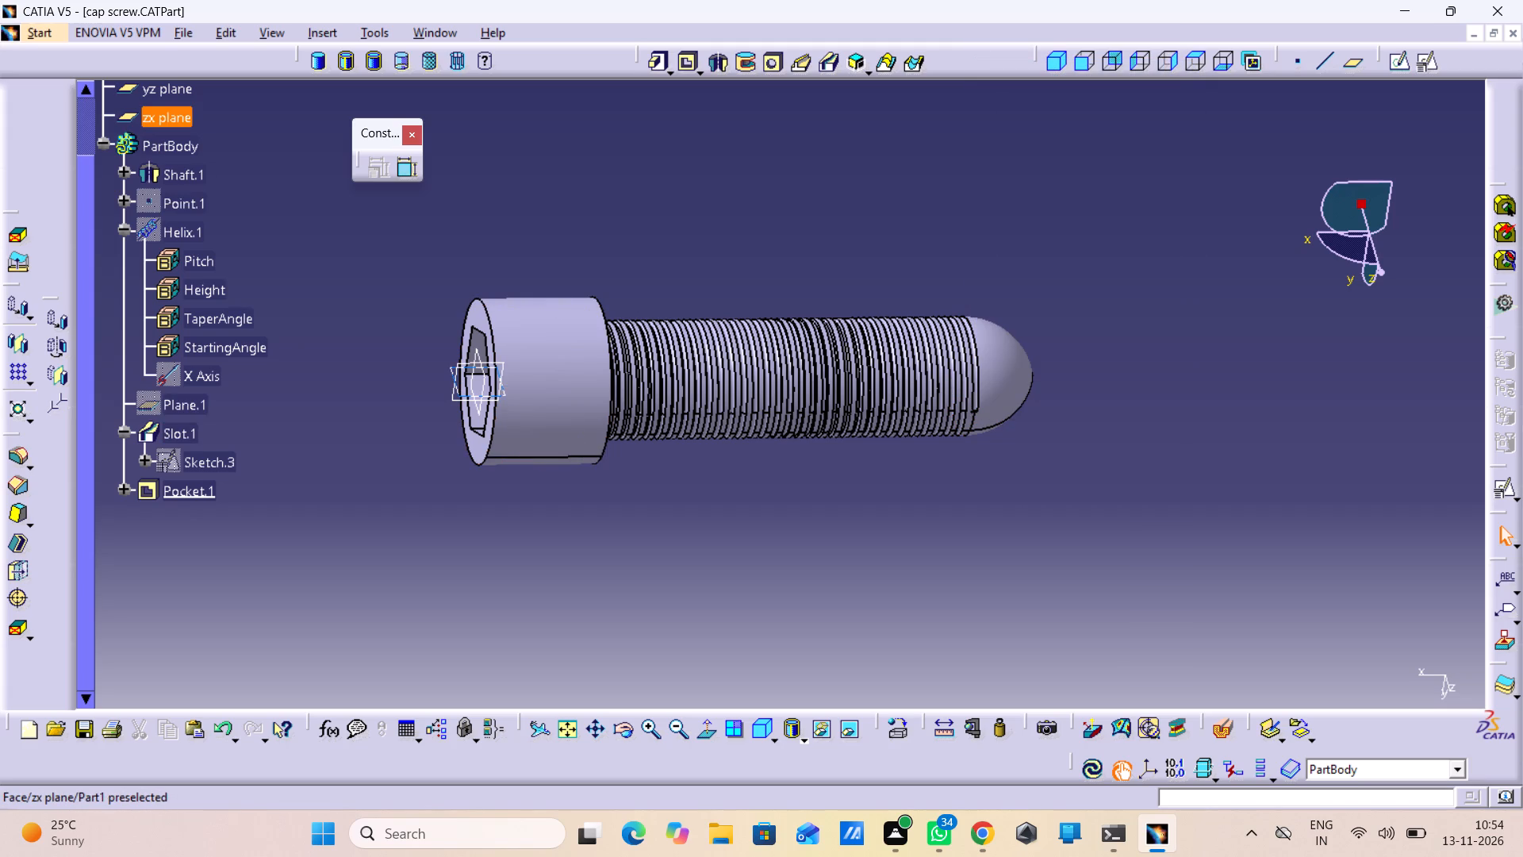
pyautogui.rightClick(469, 398)
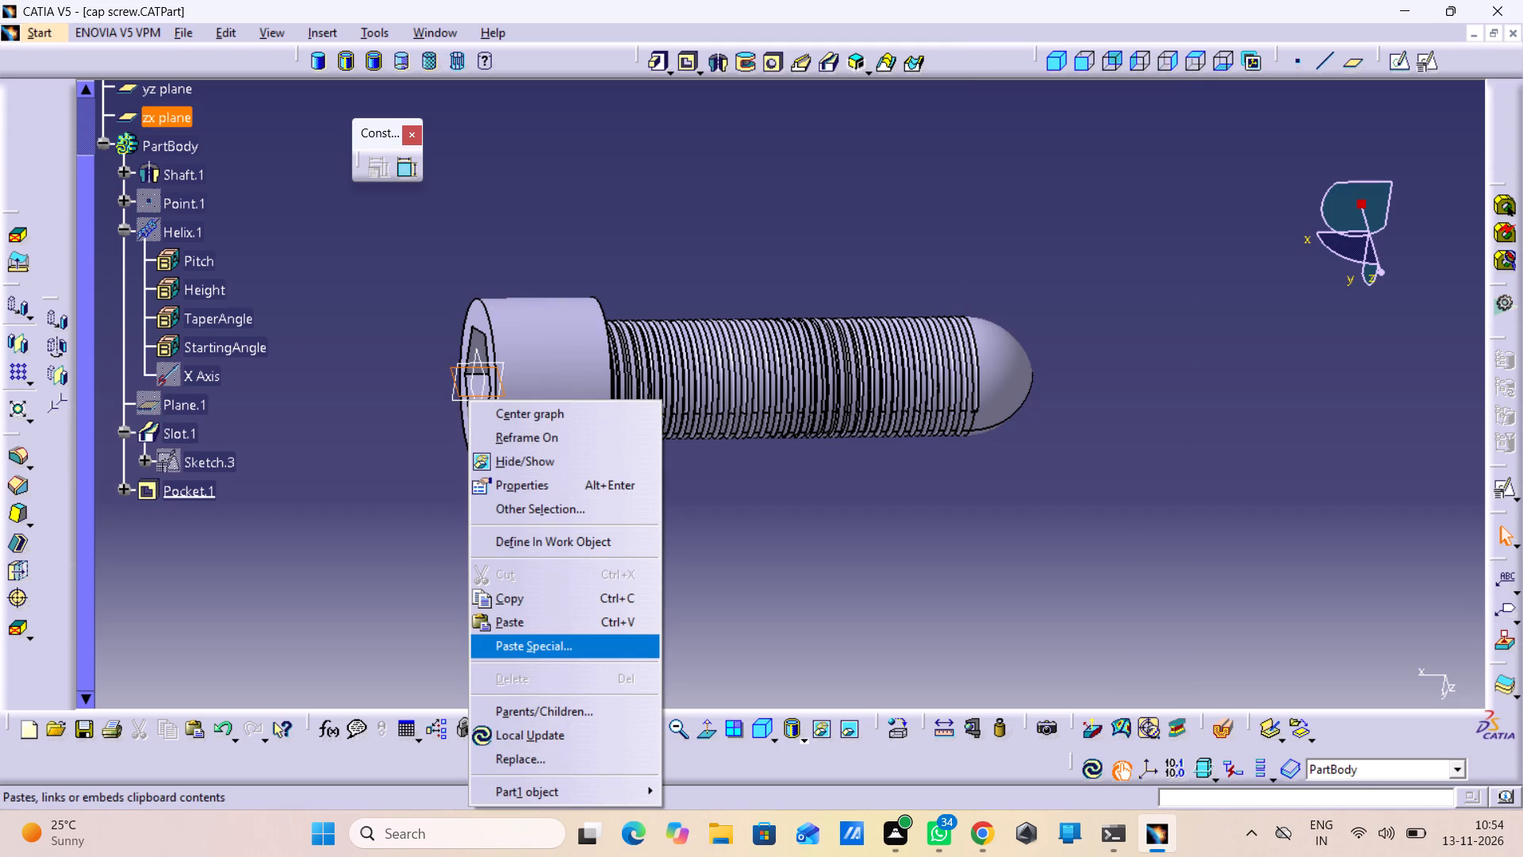
pyautogui.click(1068, 566)
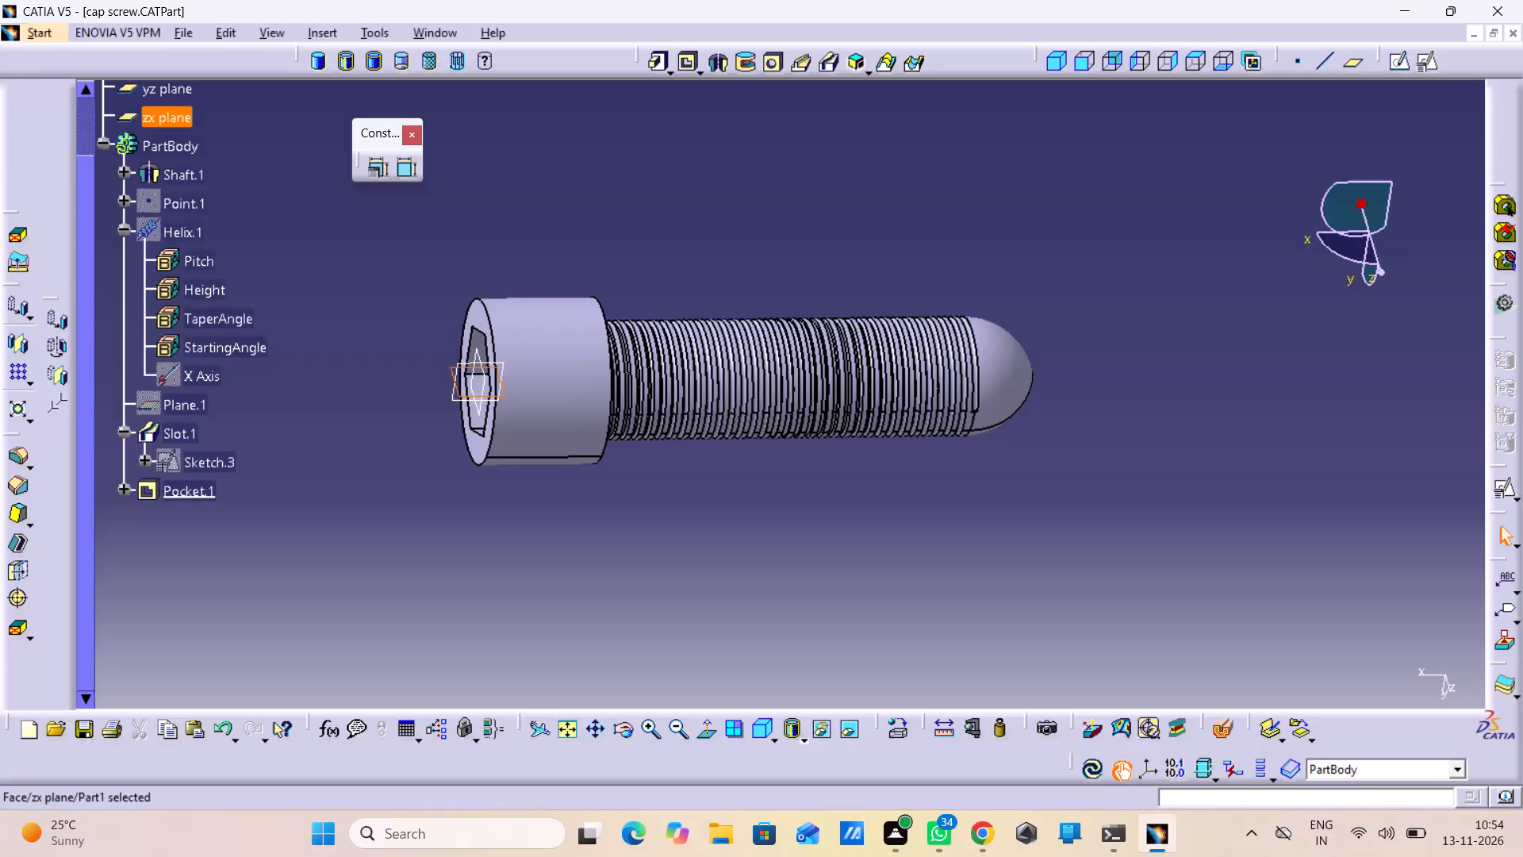
# Save the cap screw part again and close its document.
pyautogui.hotkey('ctrl', 's')
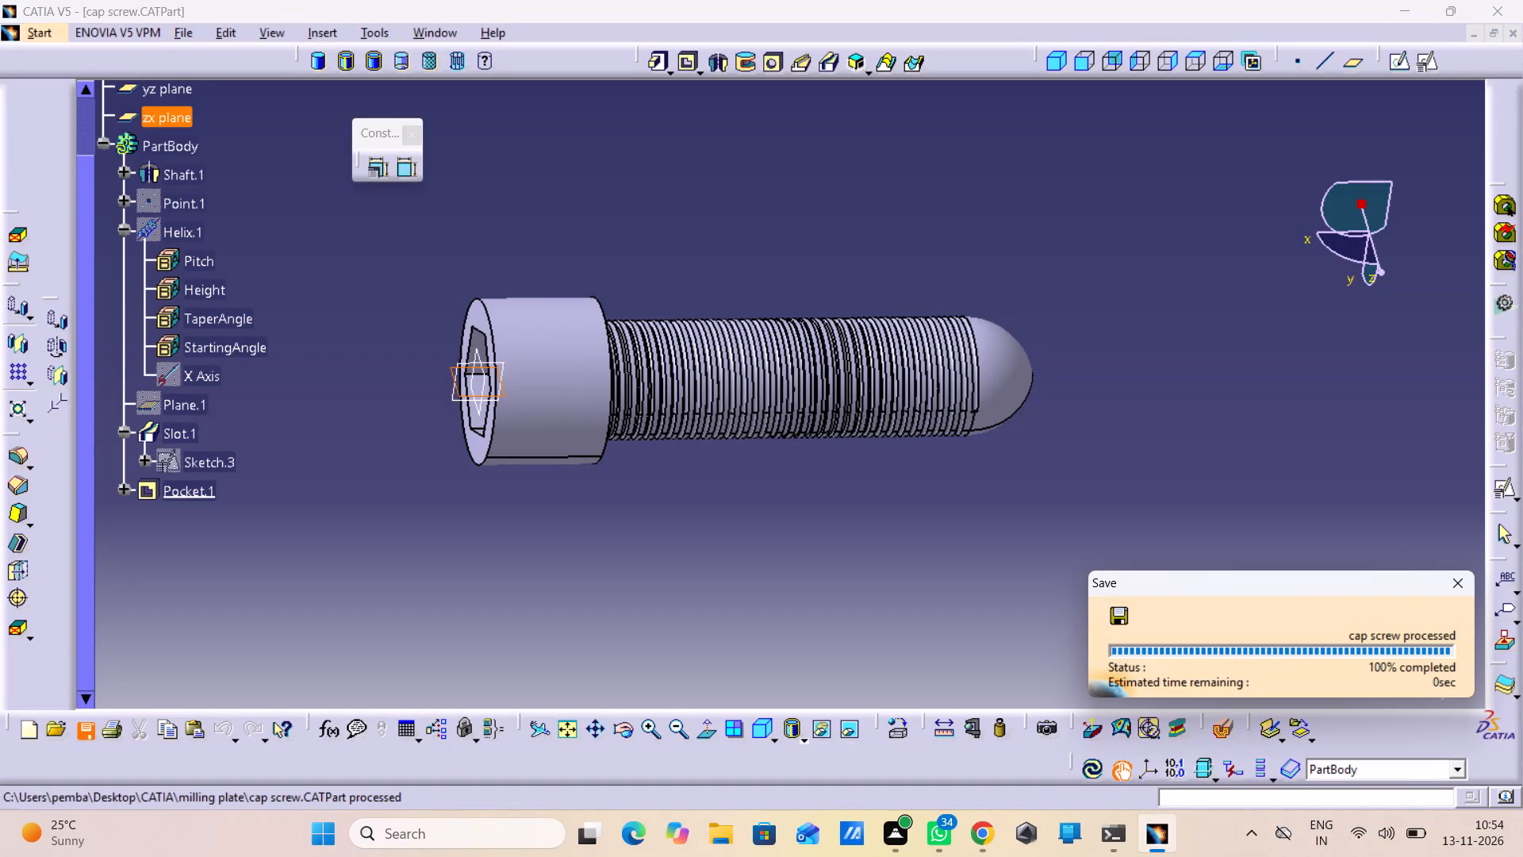
pyautogui.hotkey('ctrl', 's')
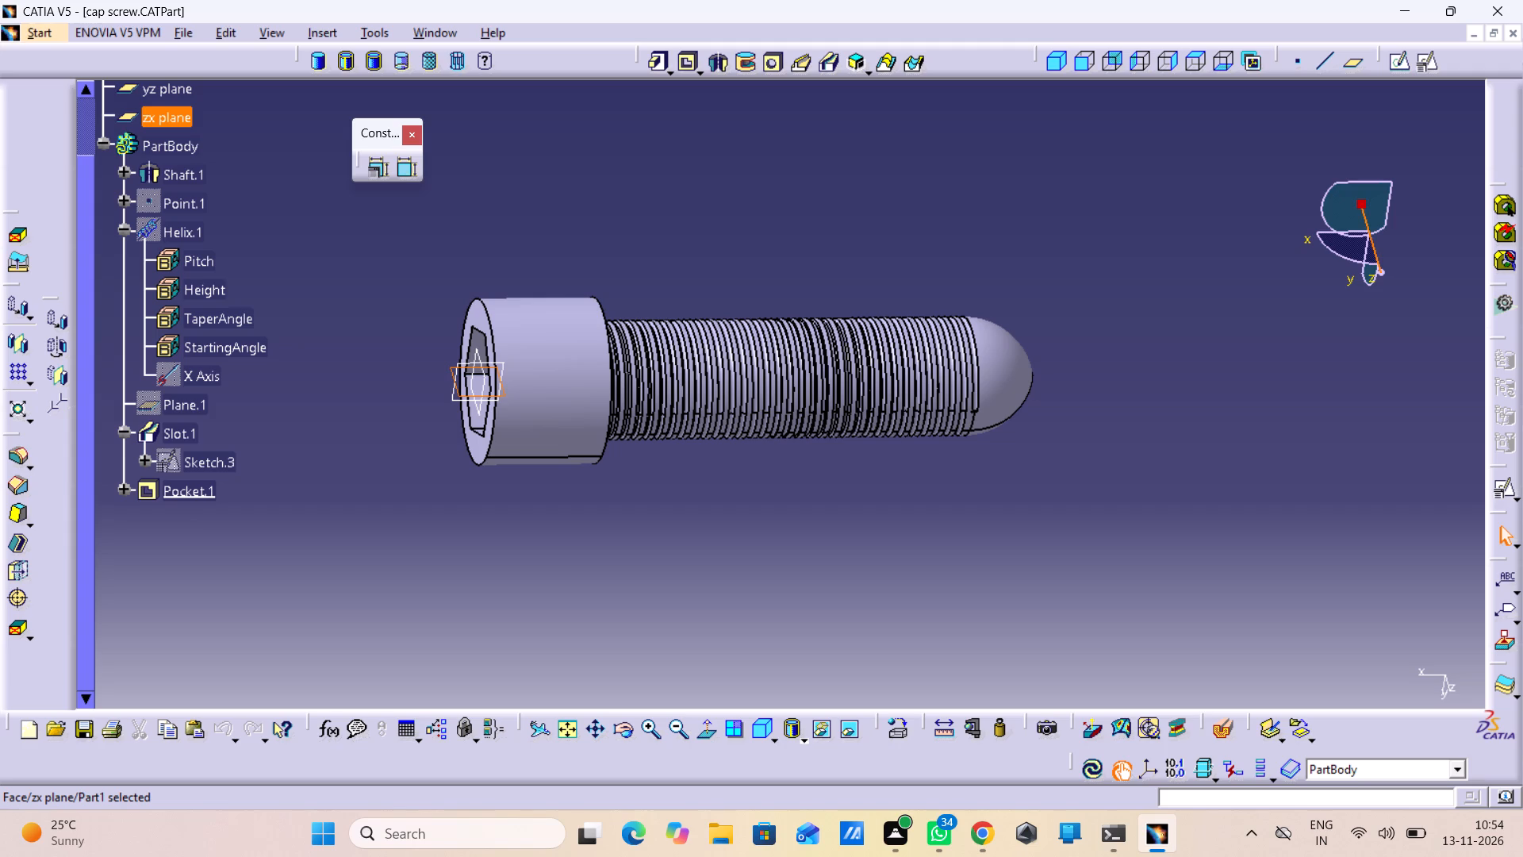
pyautogui.click(1512, 25)
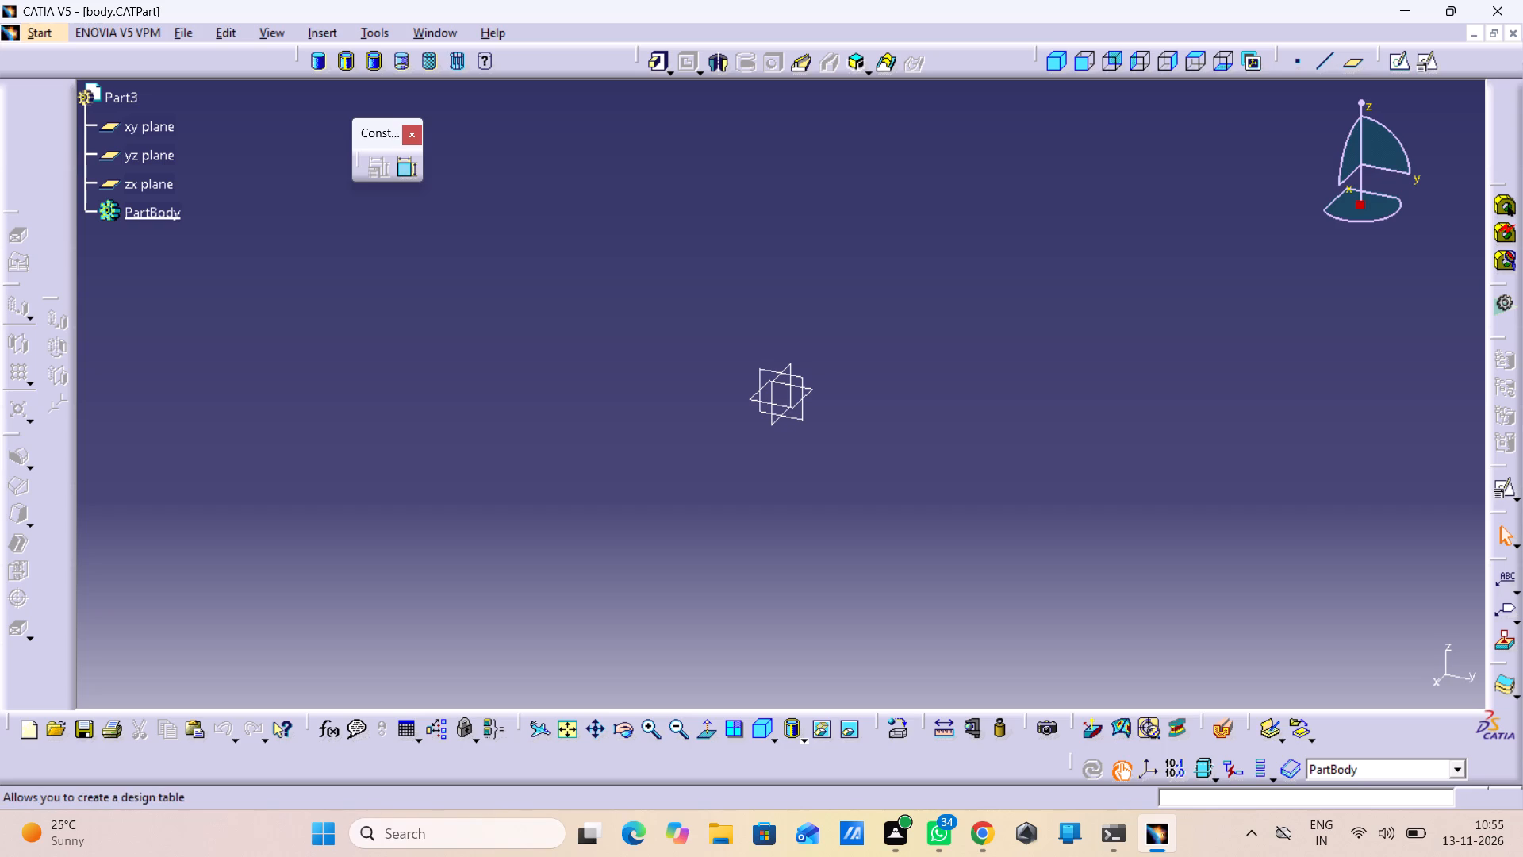
# Create a positioned sketch on the body part's xy plane, with the axes swapped and V reversed.
pyautogui.click(809, 391)
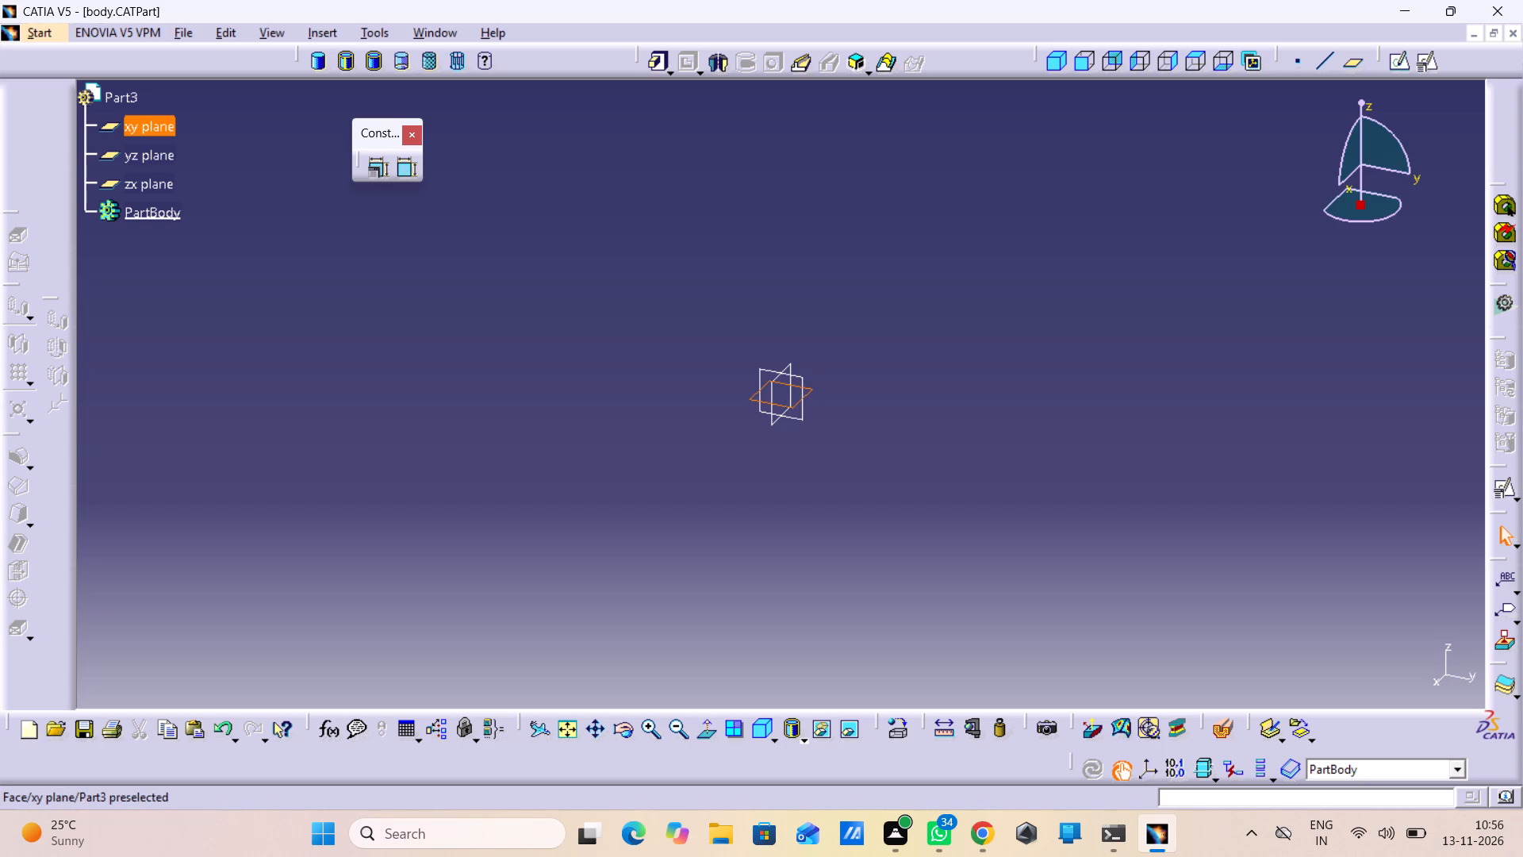
pyautogui.click(1505, 500)
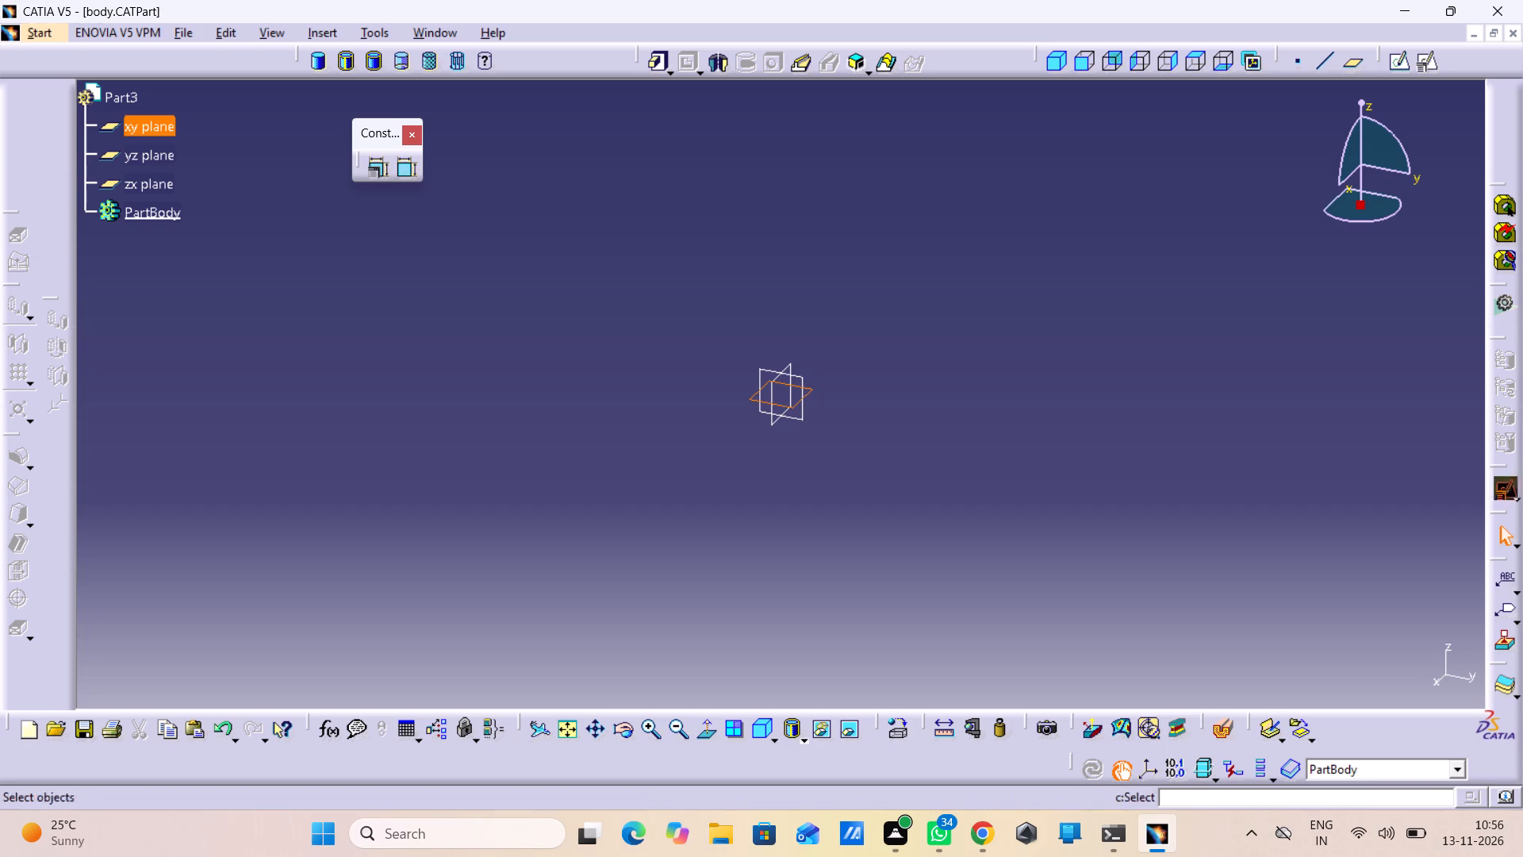
pyautogui.click(1398, 649)
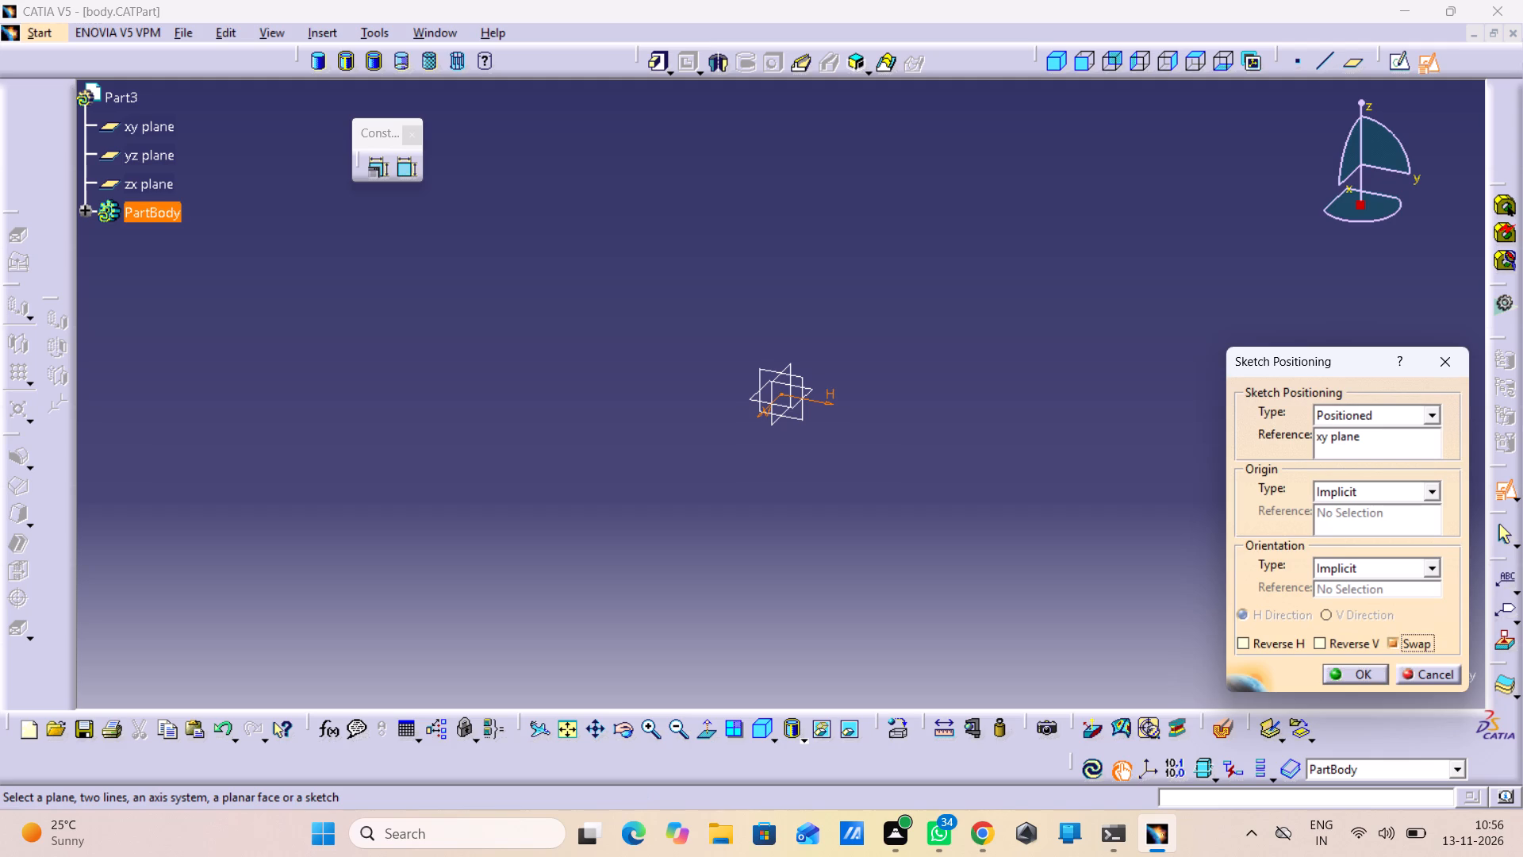
pyautogui.click(1369, 646)
pyautogui.click(1353, 669)
pyautogui.click(1074, 547)
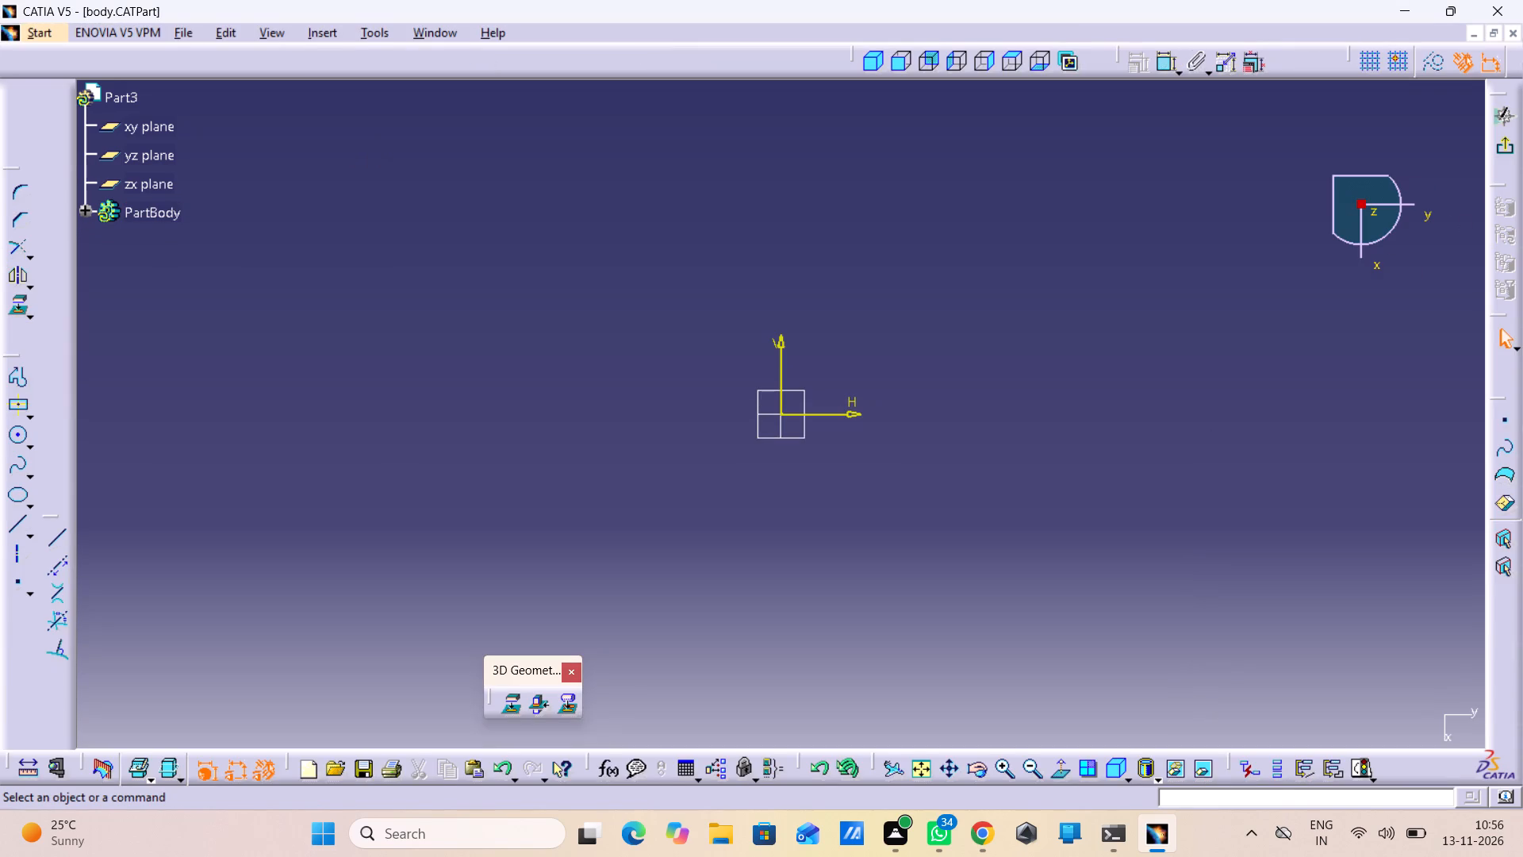
# Draw a circle of about 65 mm diameter centred on the sketch origin.
pyautogui.click(17, 437)
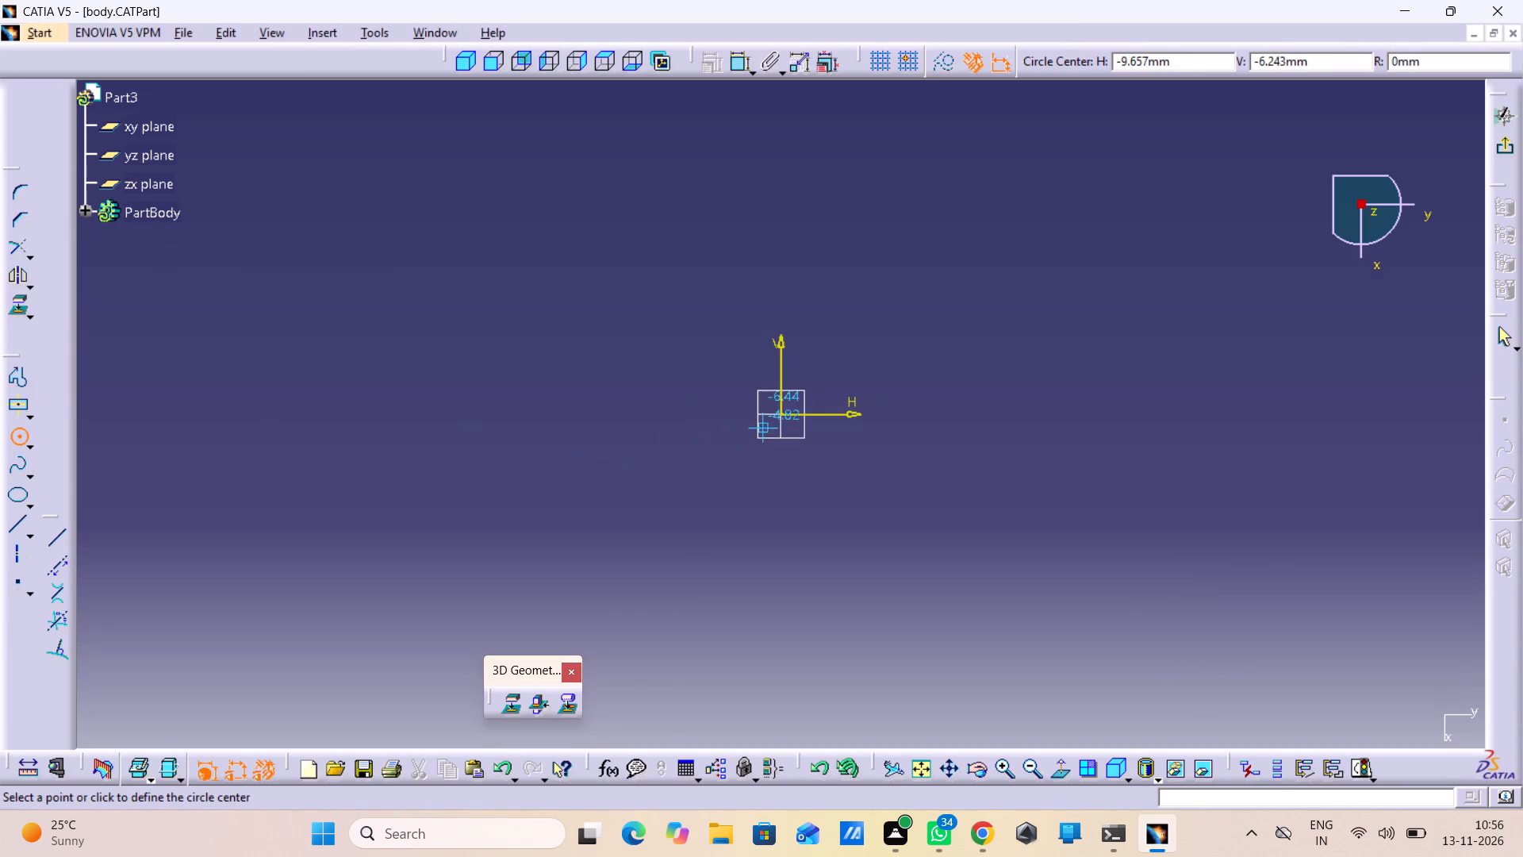
pyautogui.moveTo(781, 413); pyautogui.dragTo(781, 427)
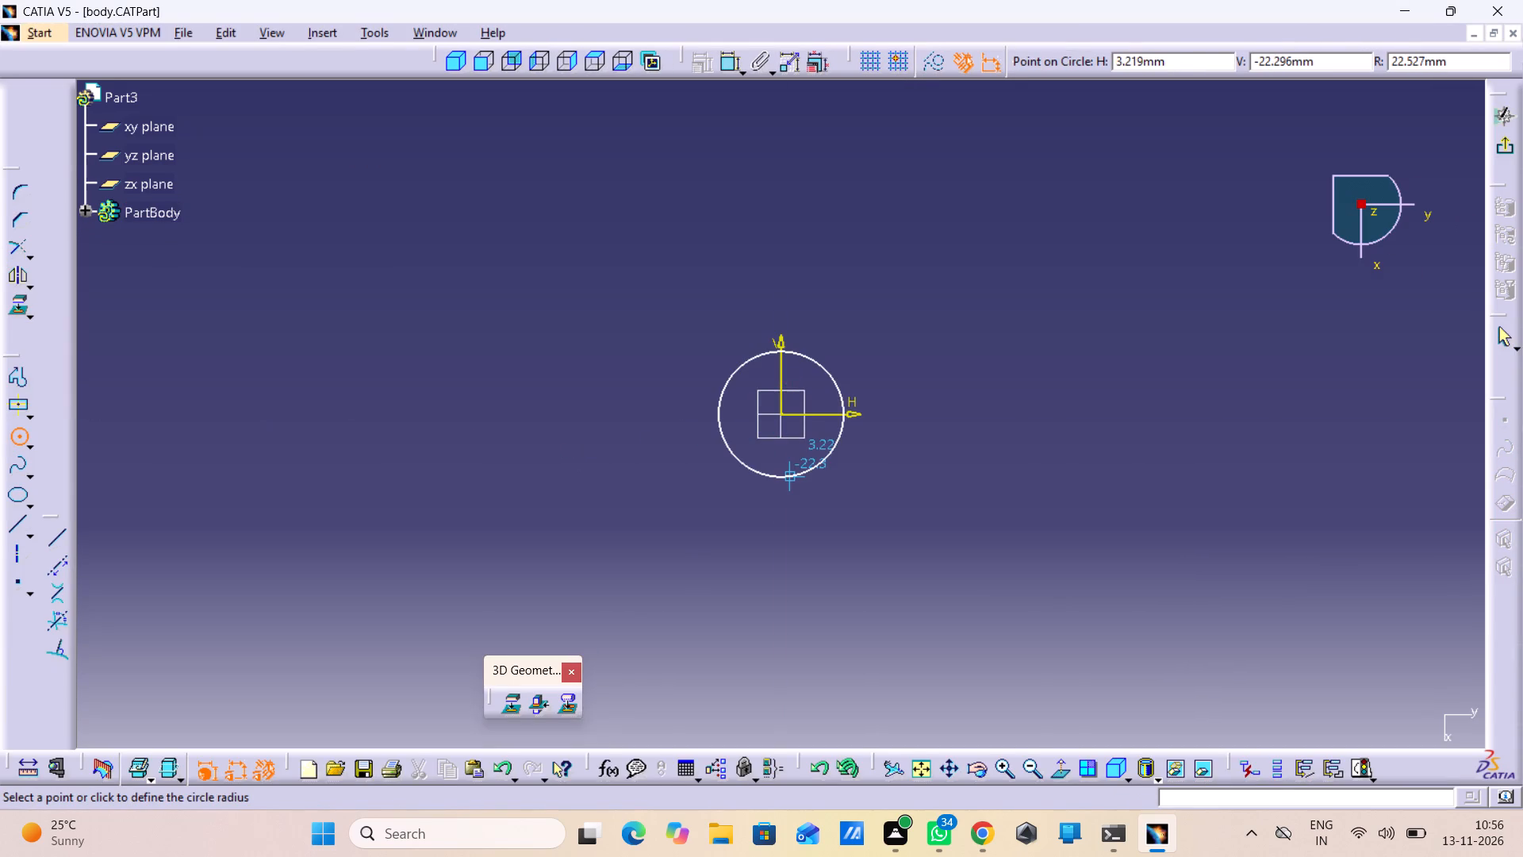
pyautogui.click(807, 502)
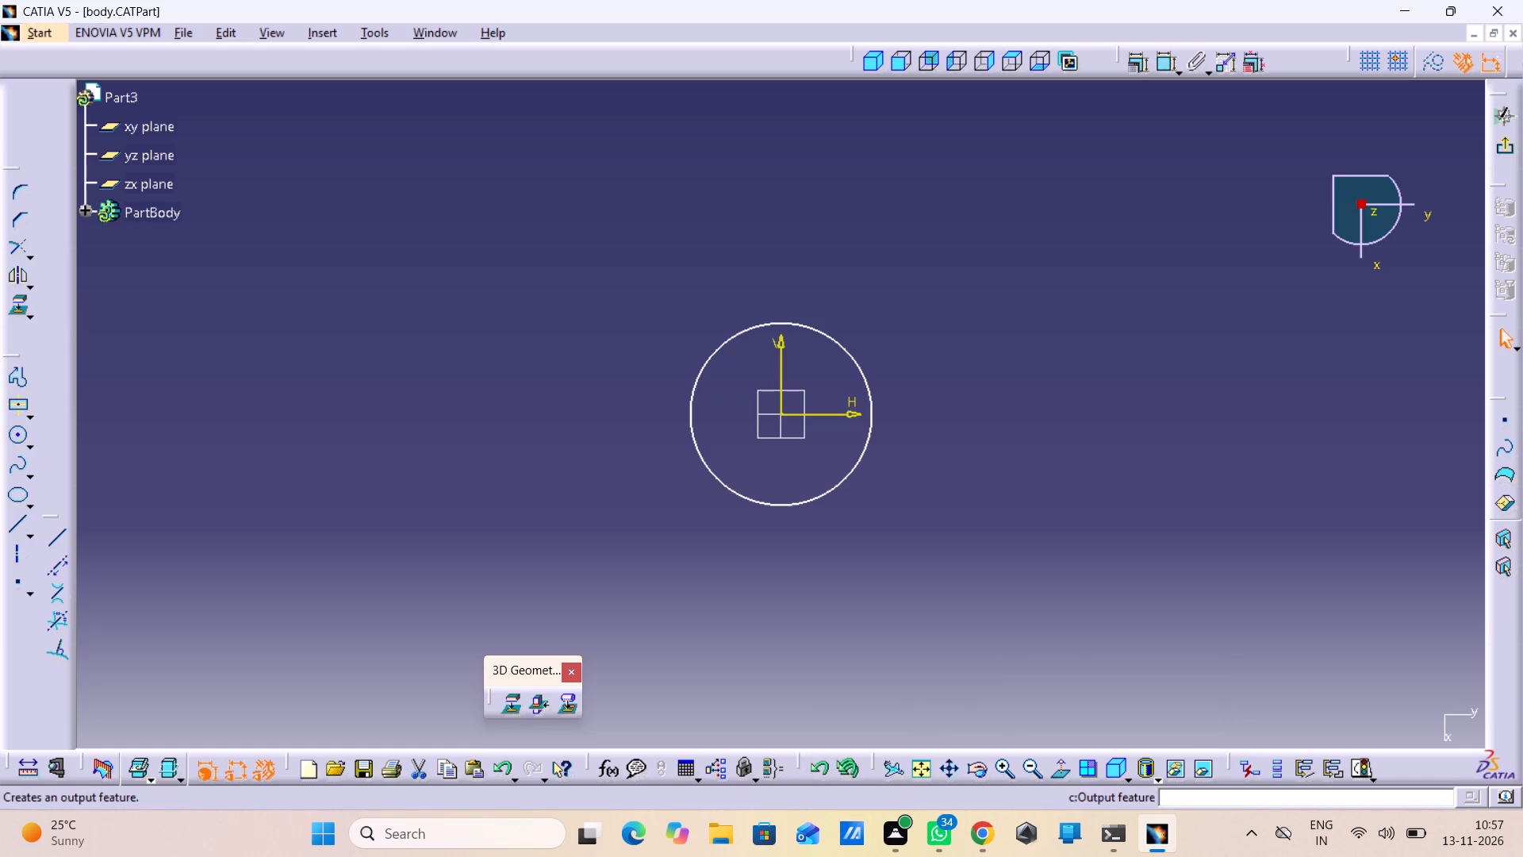
# Add a diameter dimension to the circle centred on the sketch origin.
pyautogui.click(1158, 65)
pyautogui.click(902, 298)
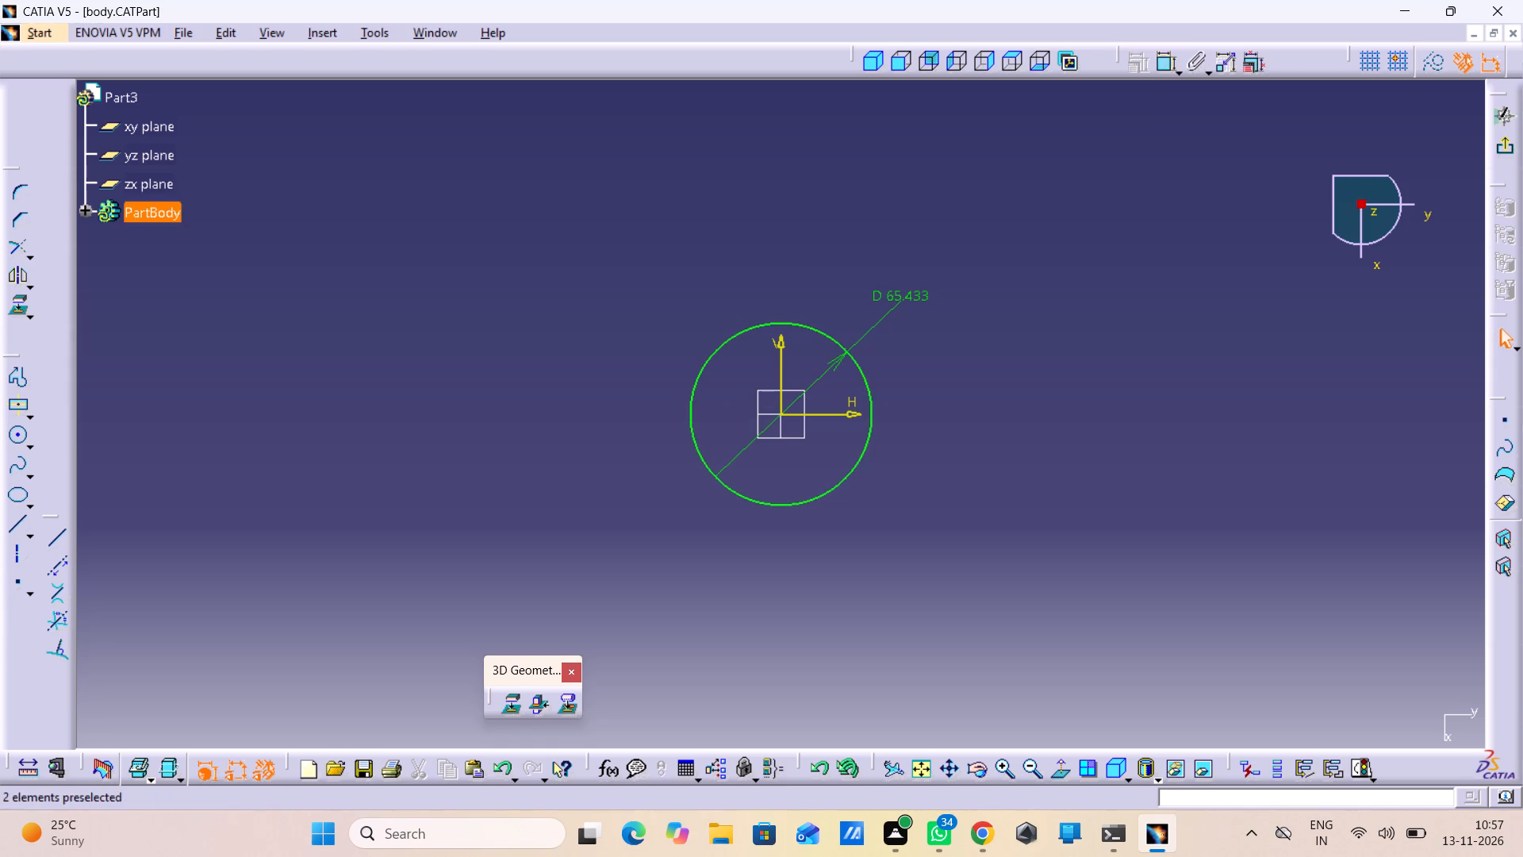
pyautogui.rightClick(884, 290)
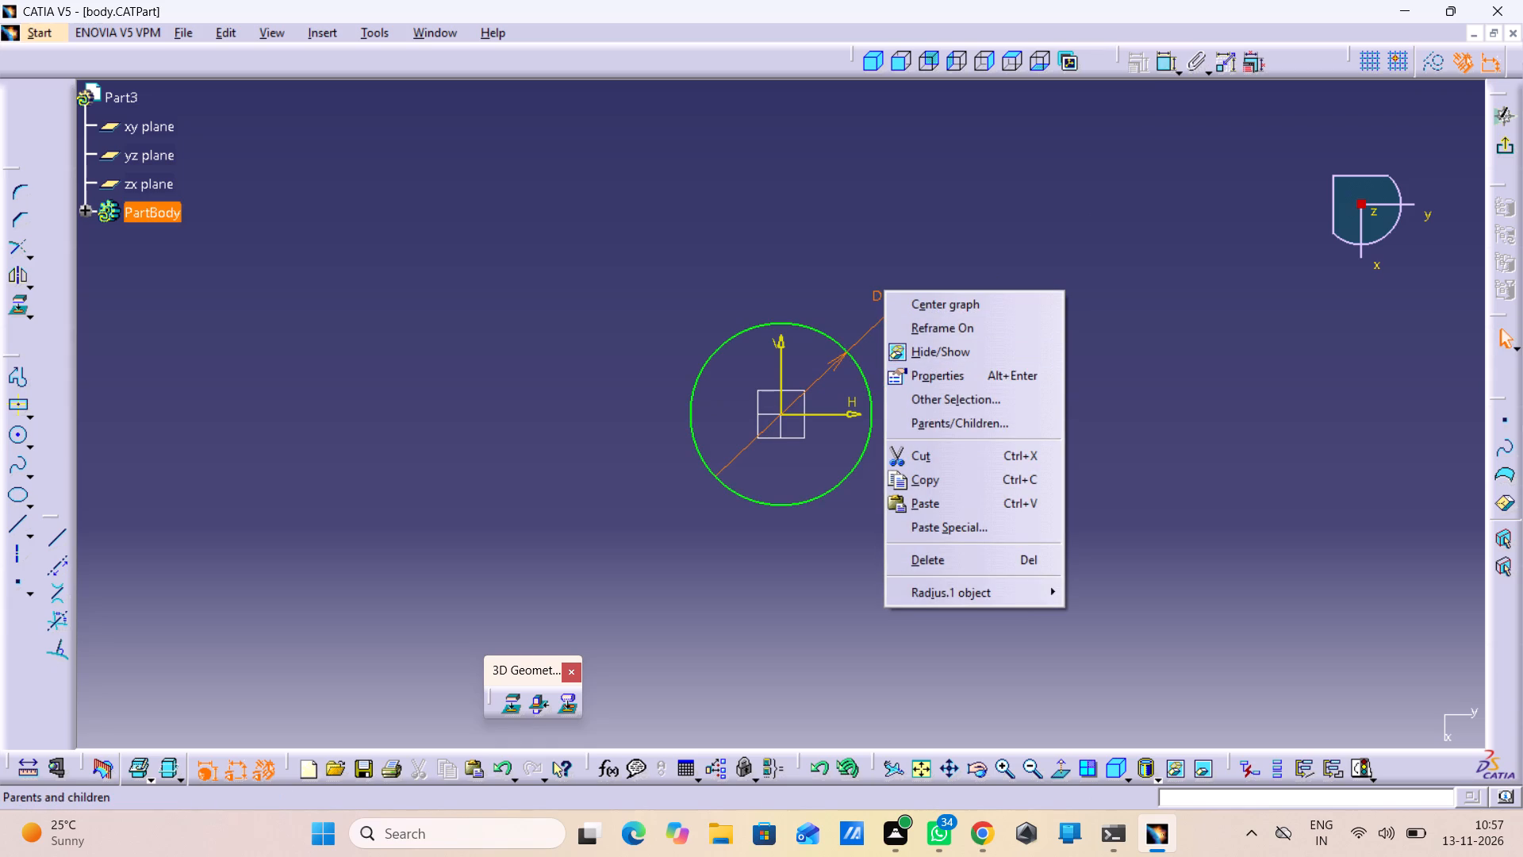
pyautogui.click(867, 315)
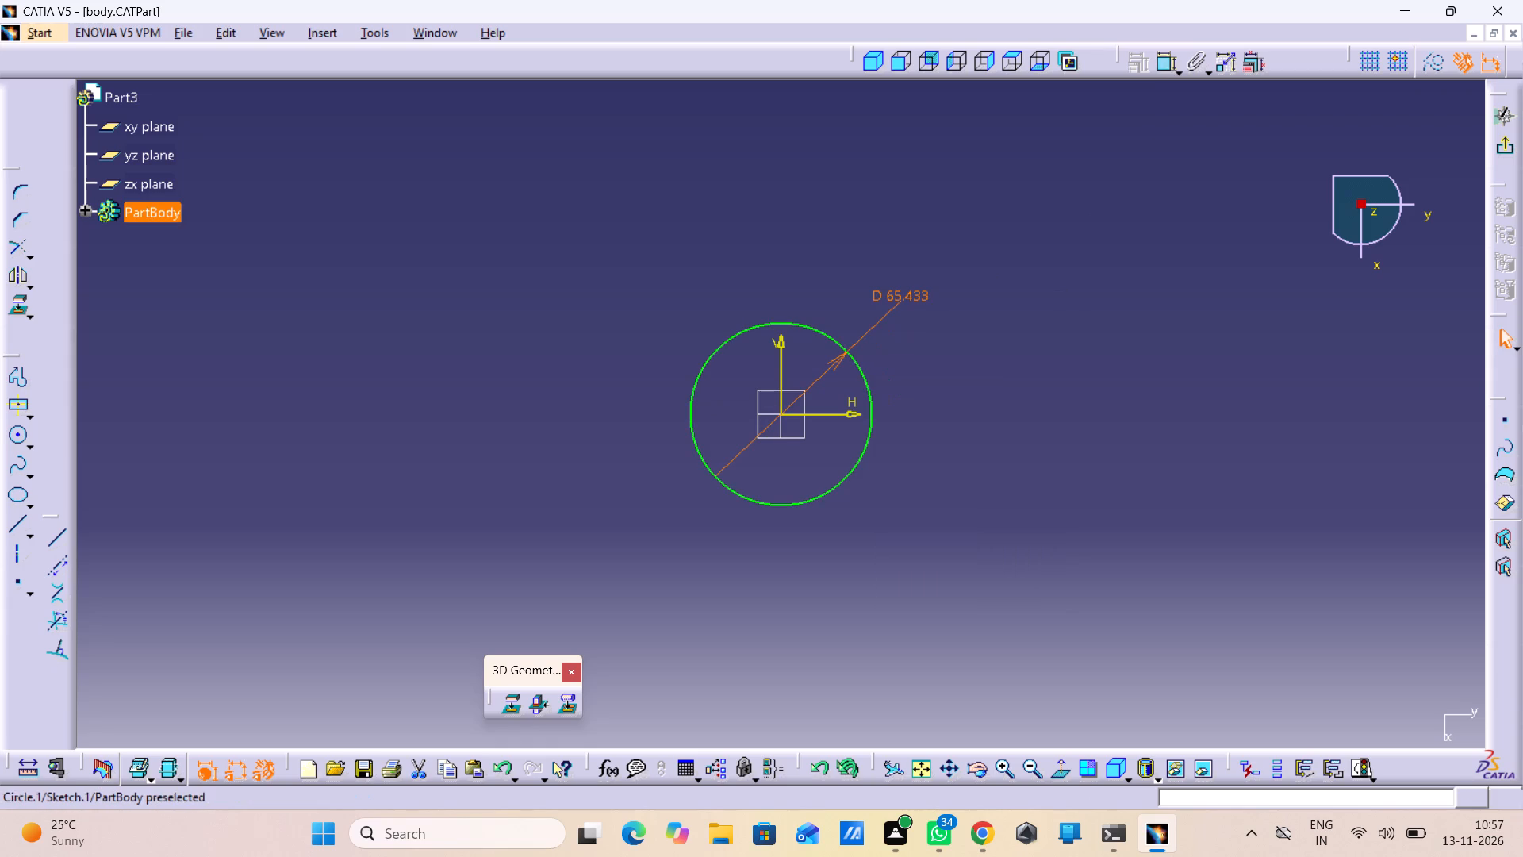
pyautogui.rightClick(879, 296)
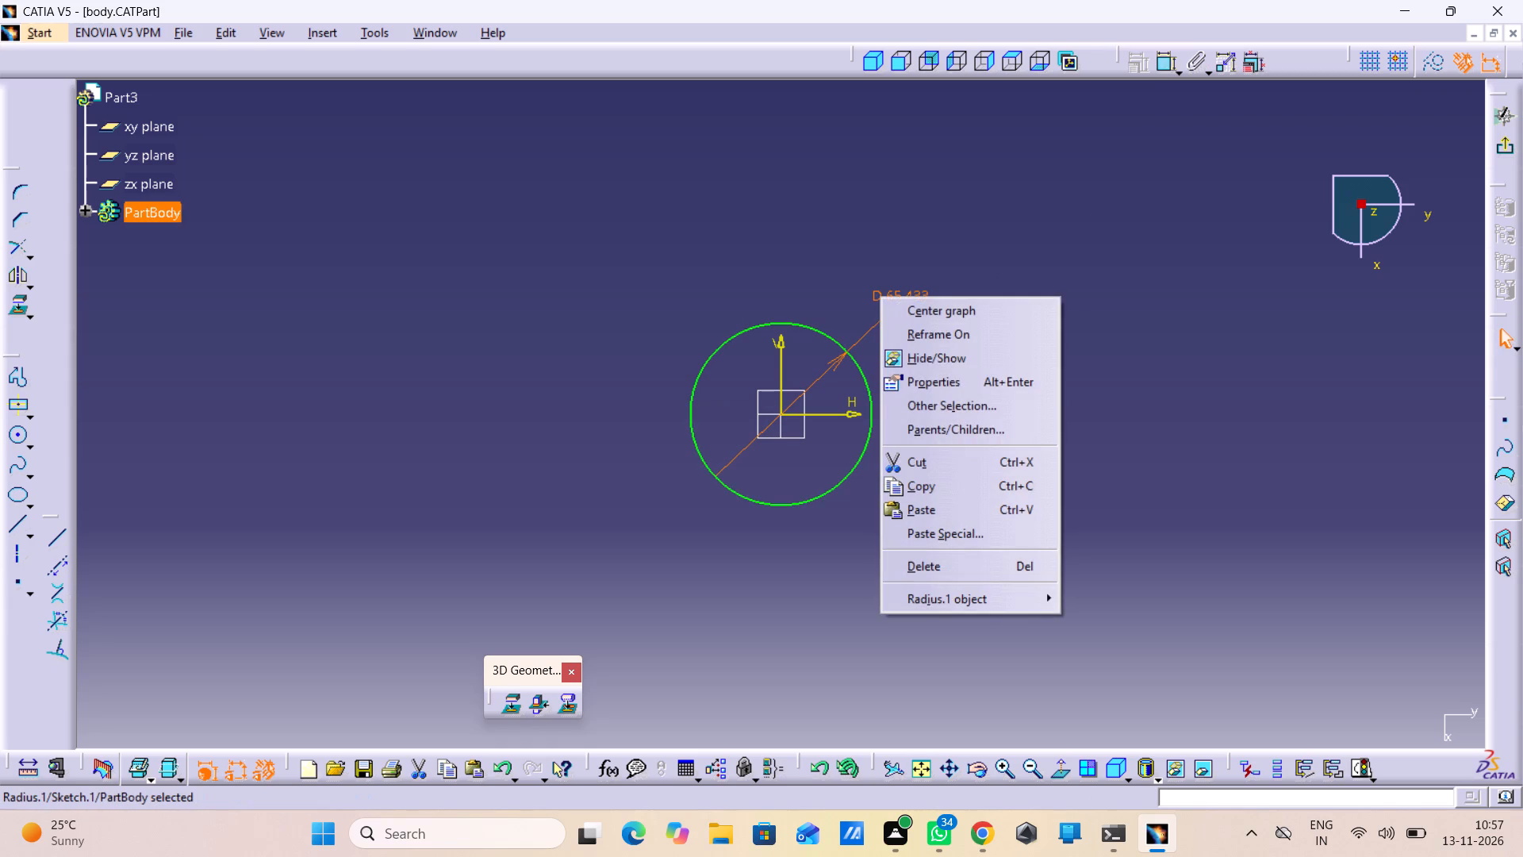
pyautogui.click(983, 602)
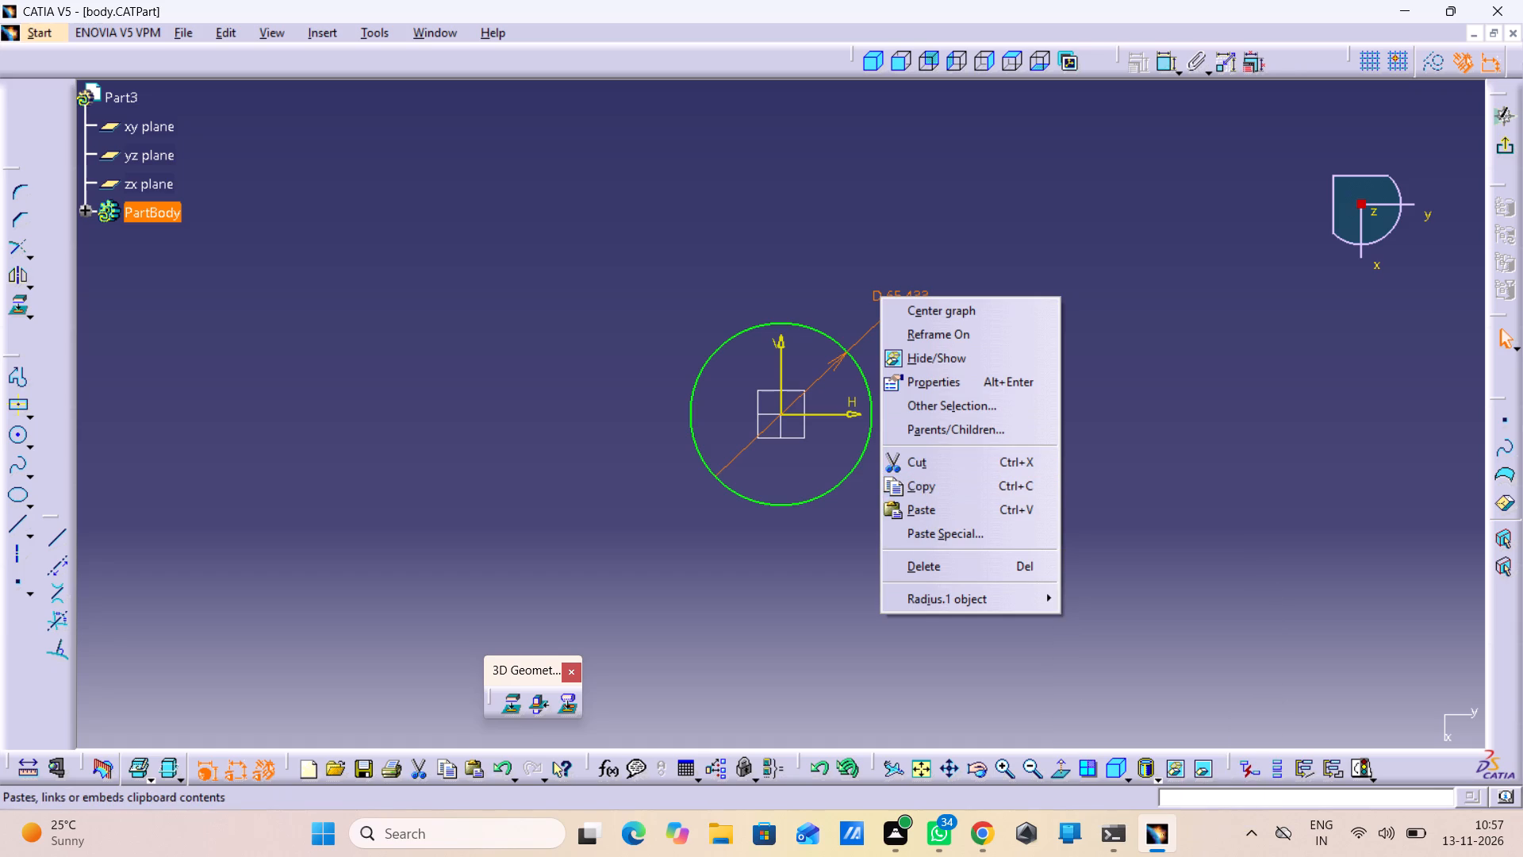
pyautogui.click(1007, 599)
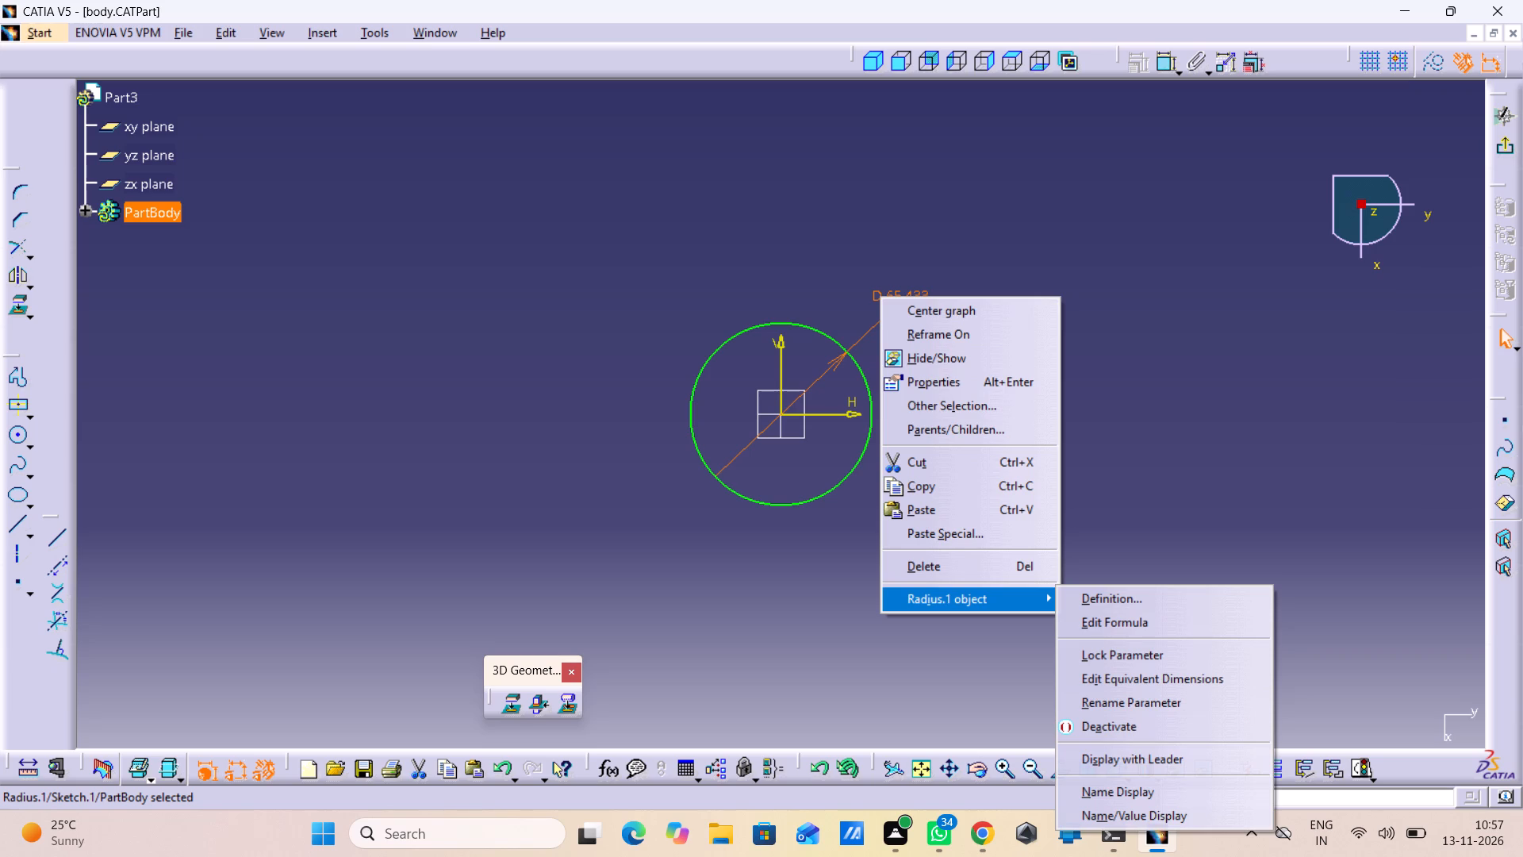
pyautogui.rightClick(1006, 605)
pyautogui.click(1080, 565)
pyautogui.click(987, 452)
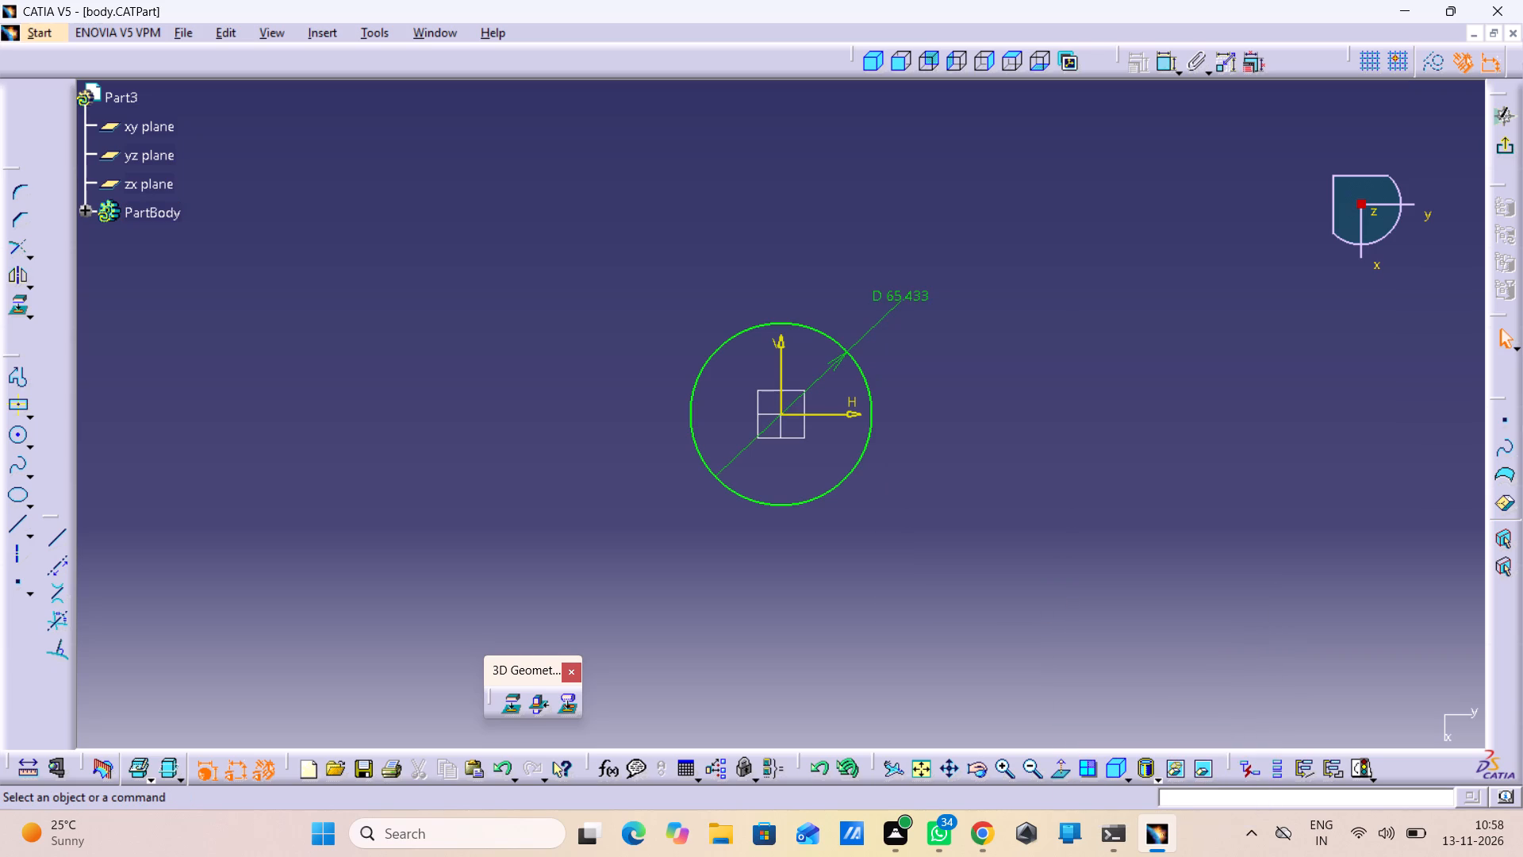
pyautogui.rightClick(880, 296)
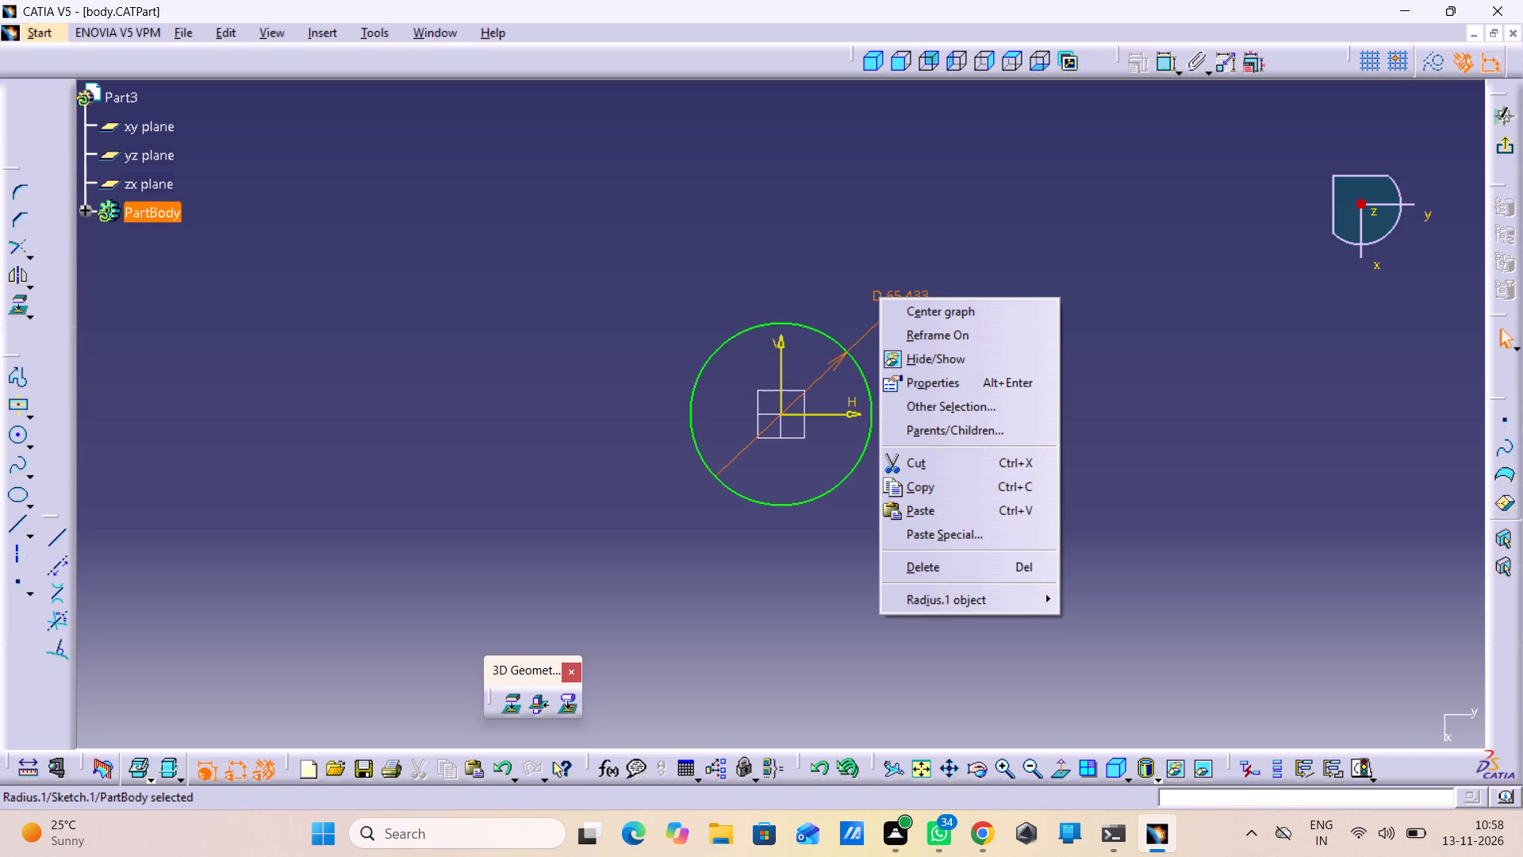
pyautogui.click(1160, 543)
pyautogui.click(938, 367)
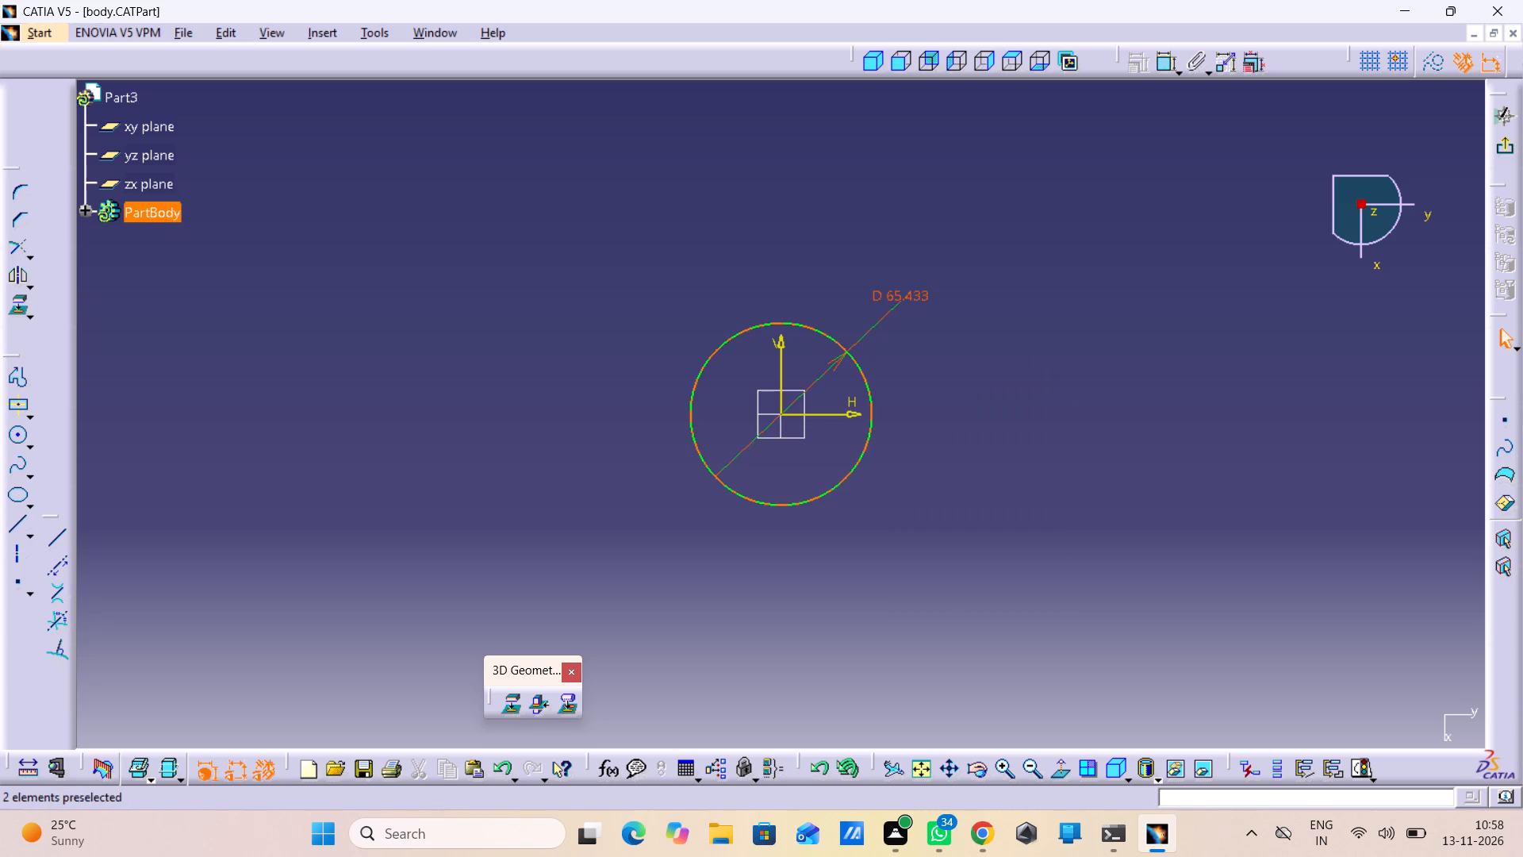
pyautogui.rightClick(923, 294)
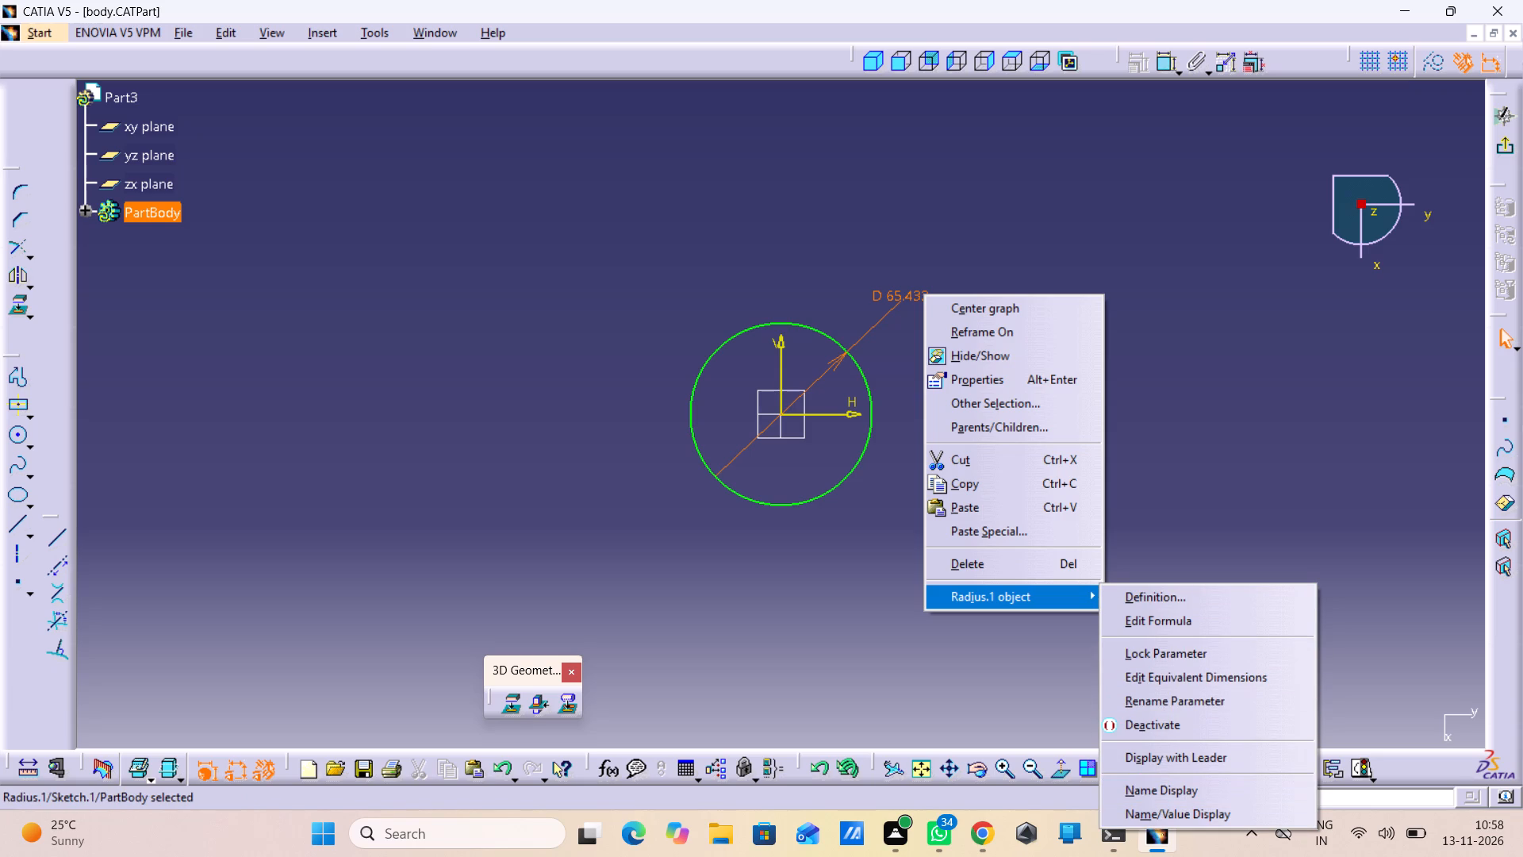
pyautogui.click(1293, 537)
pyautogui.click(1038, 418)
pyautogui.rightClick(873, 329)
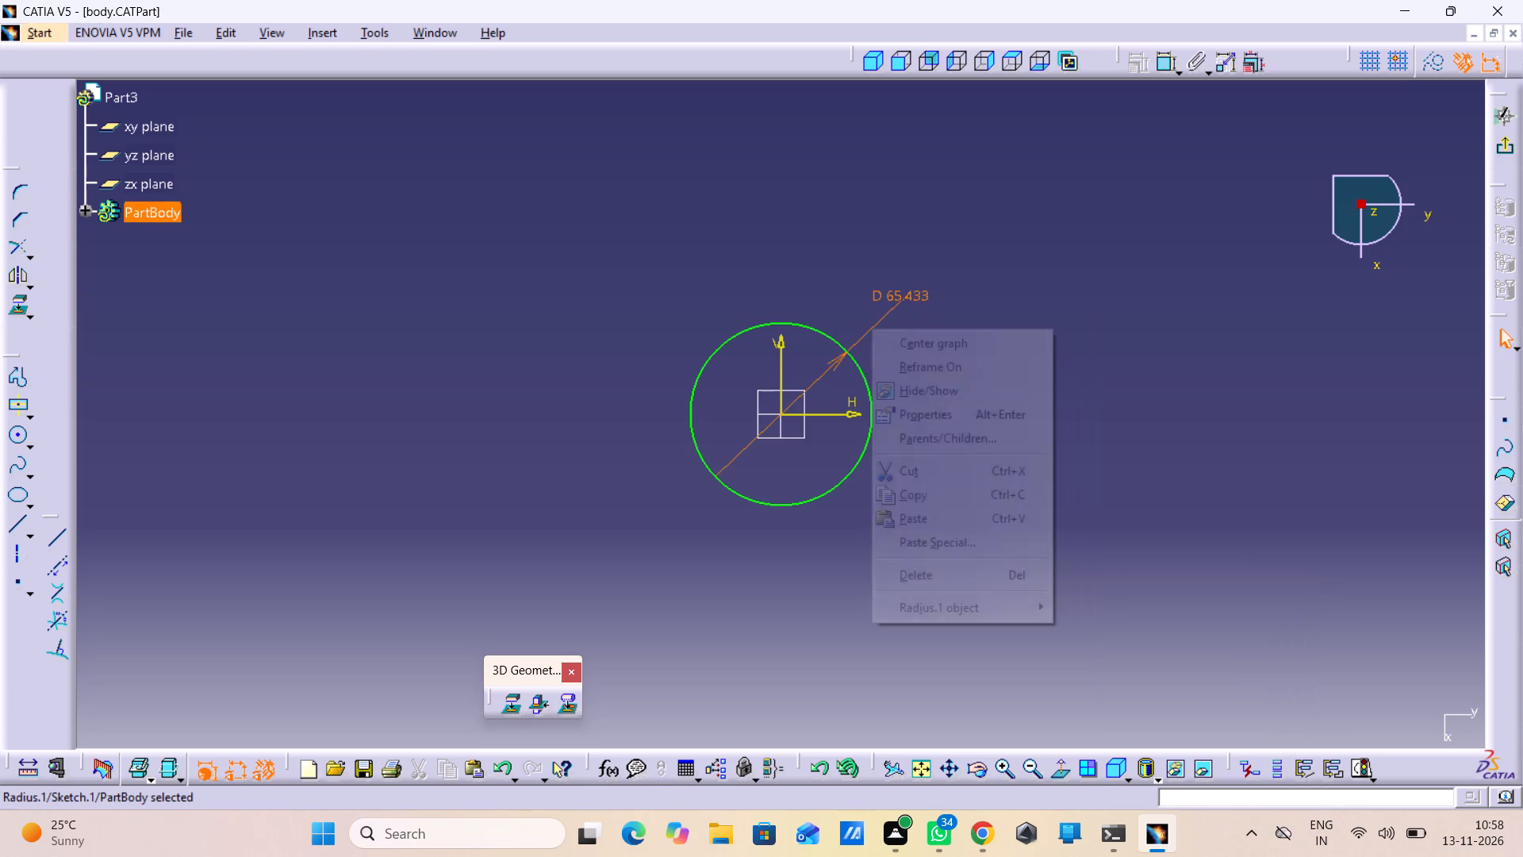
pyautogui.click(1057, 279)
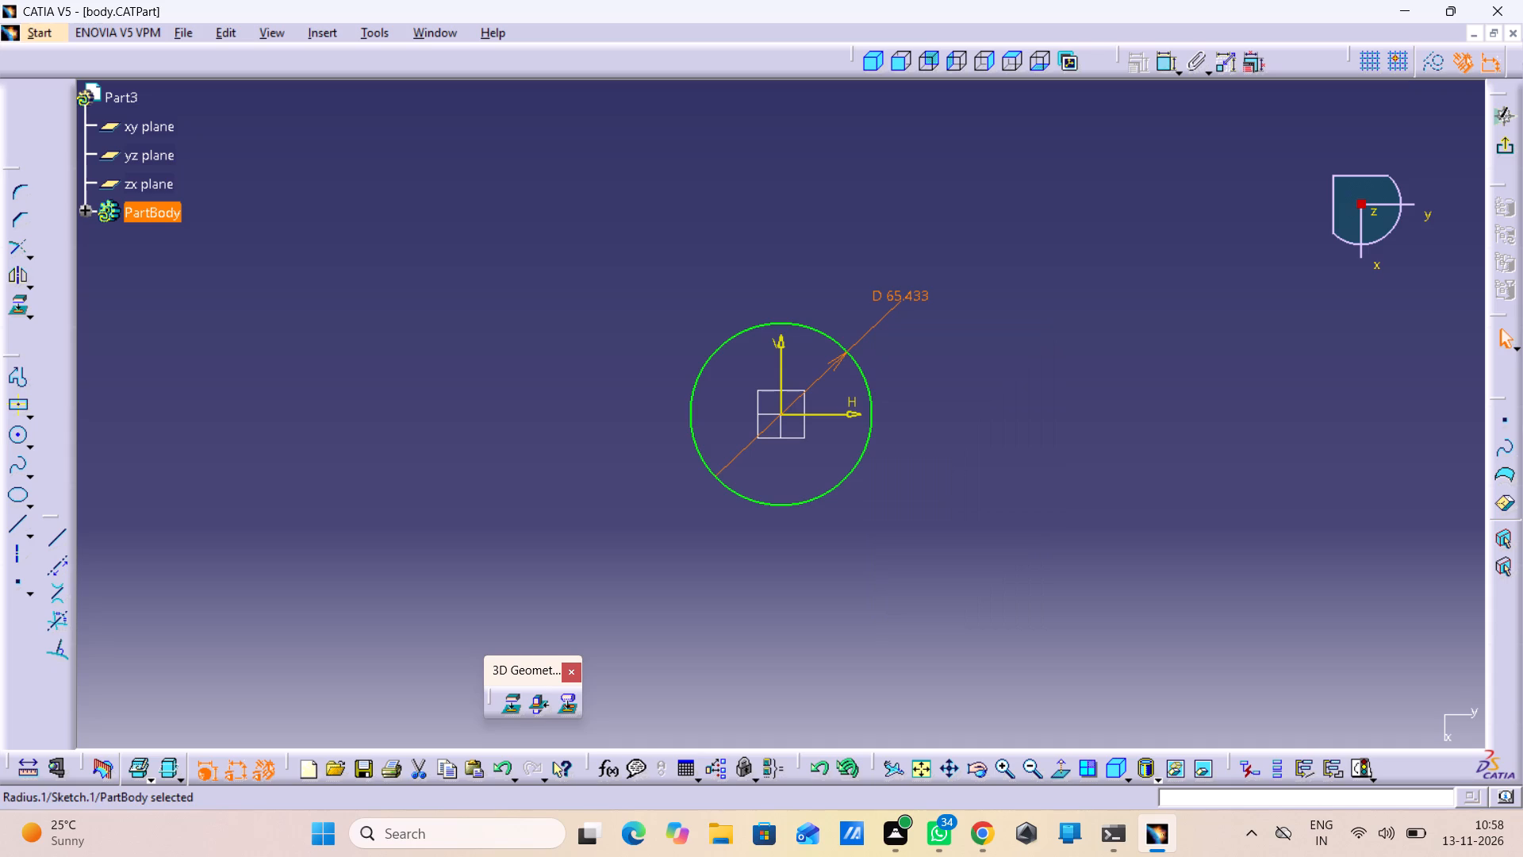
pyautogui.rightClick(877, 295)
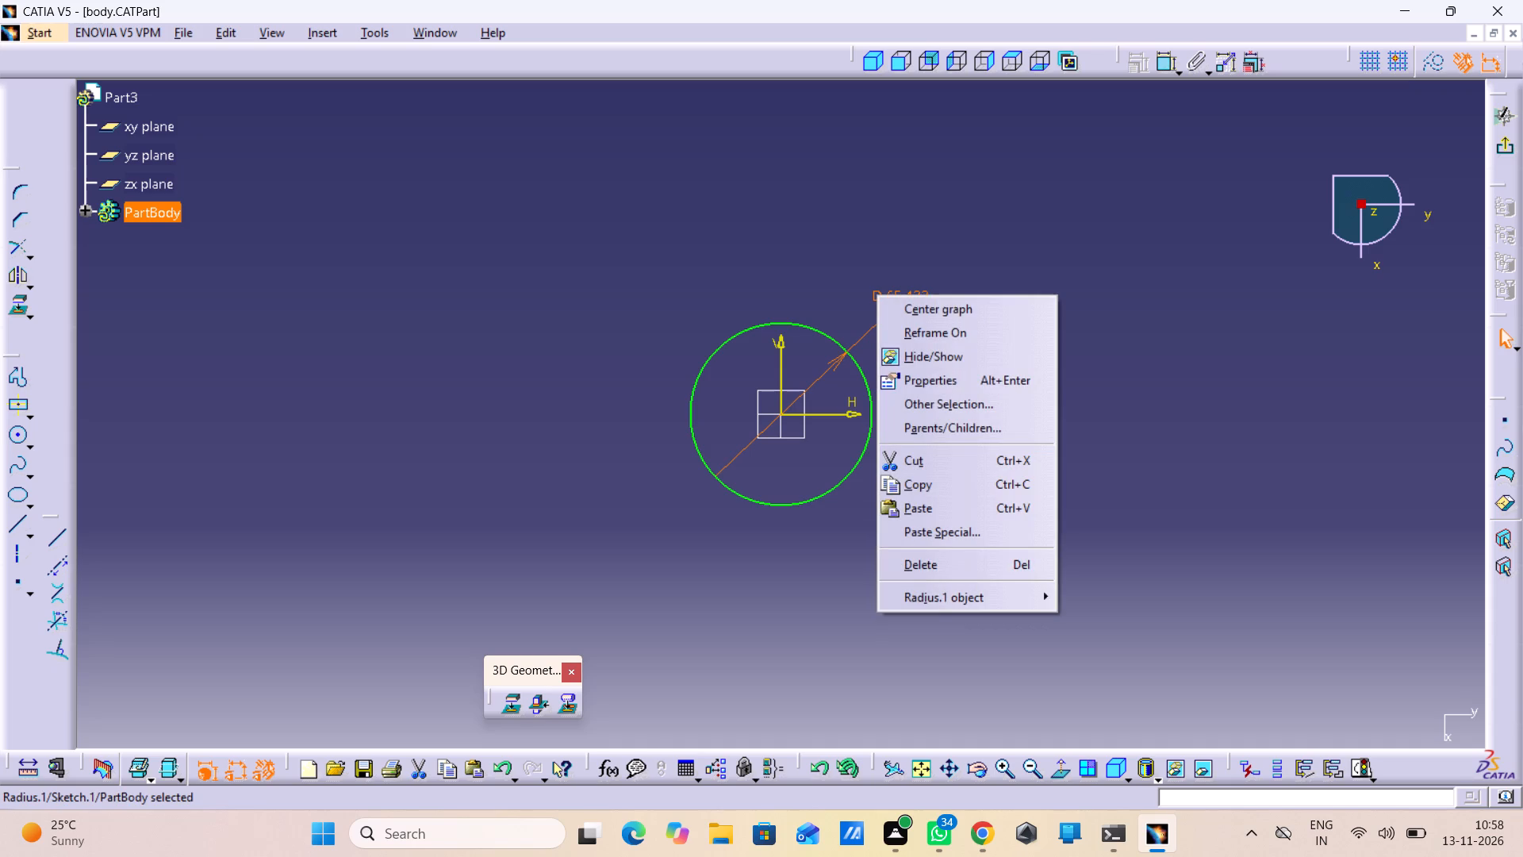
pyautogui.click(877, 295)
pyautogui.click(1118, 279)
# Switch the circle's diameter dimension to a radius, set it to 64 mm, and exit the sketch.
pyautogui.doubleClick(922, 296)
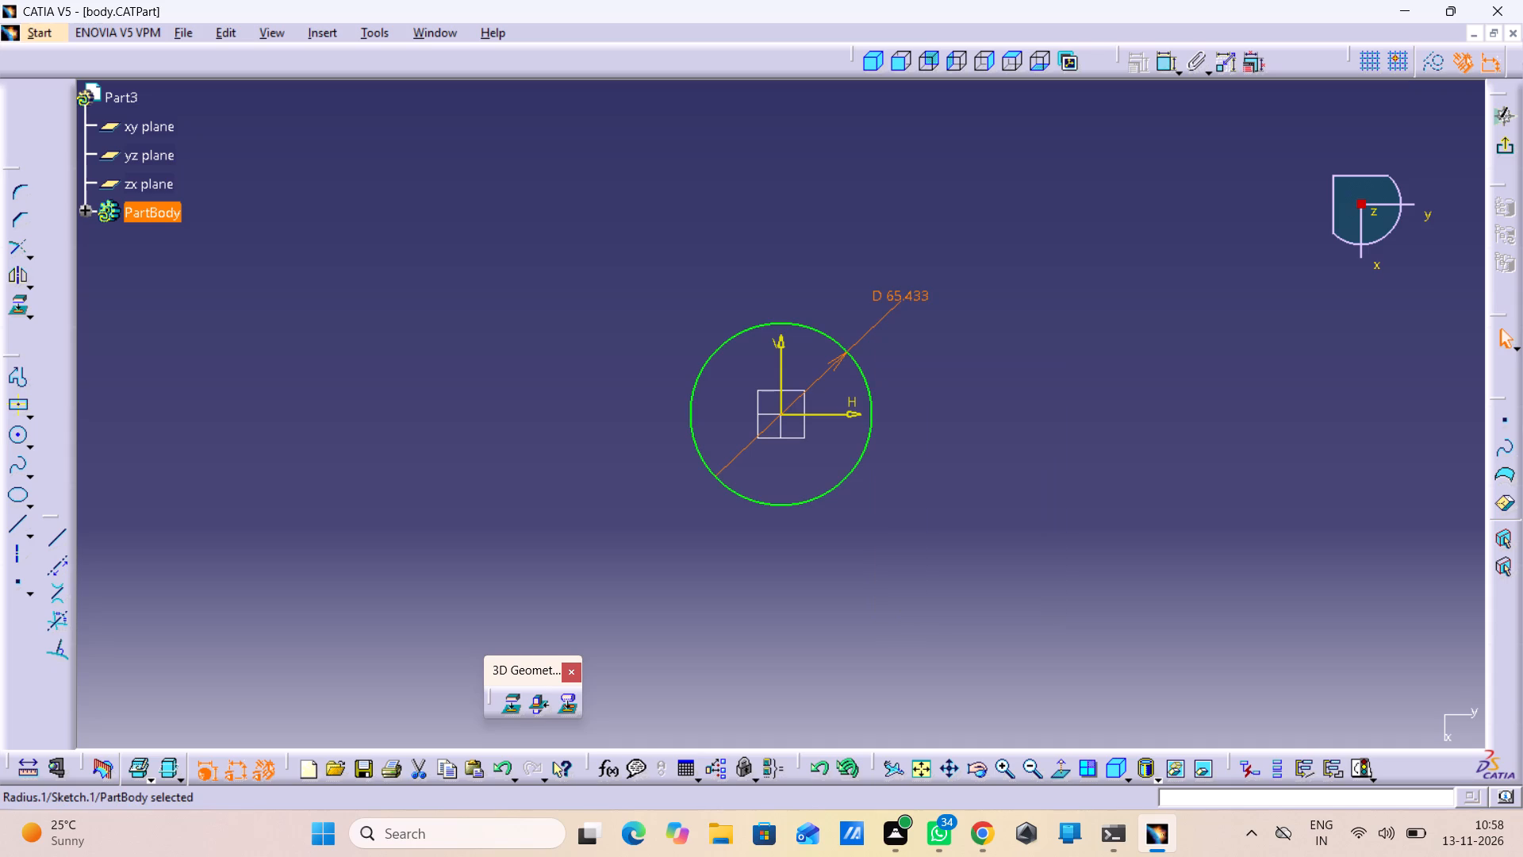
pyautogui.click(908, 294)
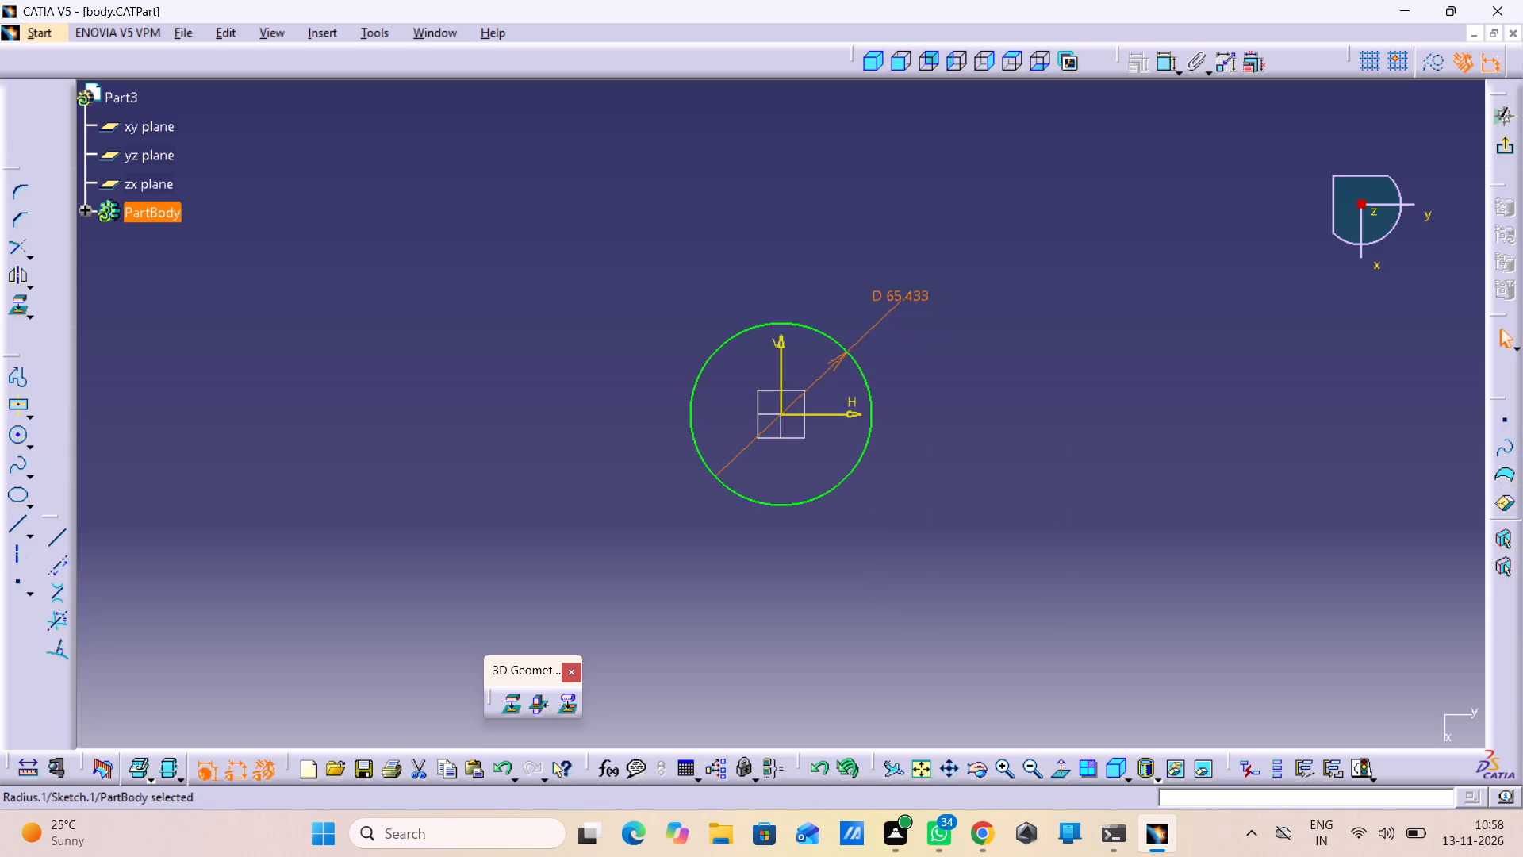
pyautogui.doubleClick(908, 294)
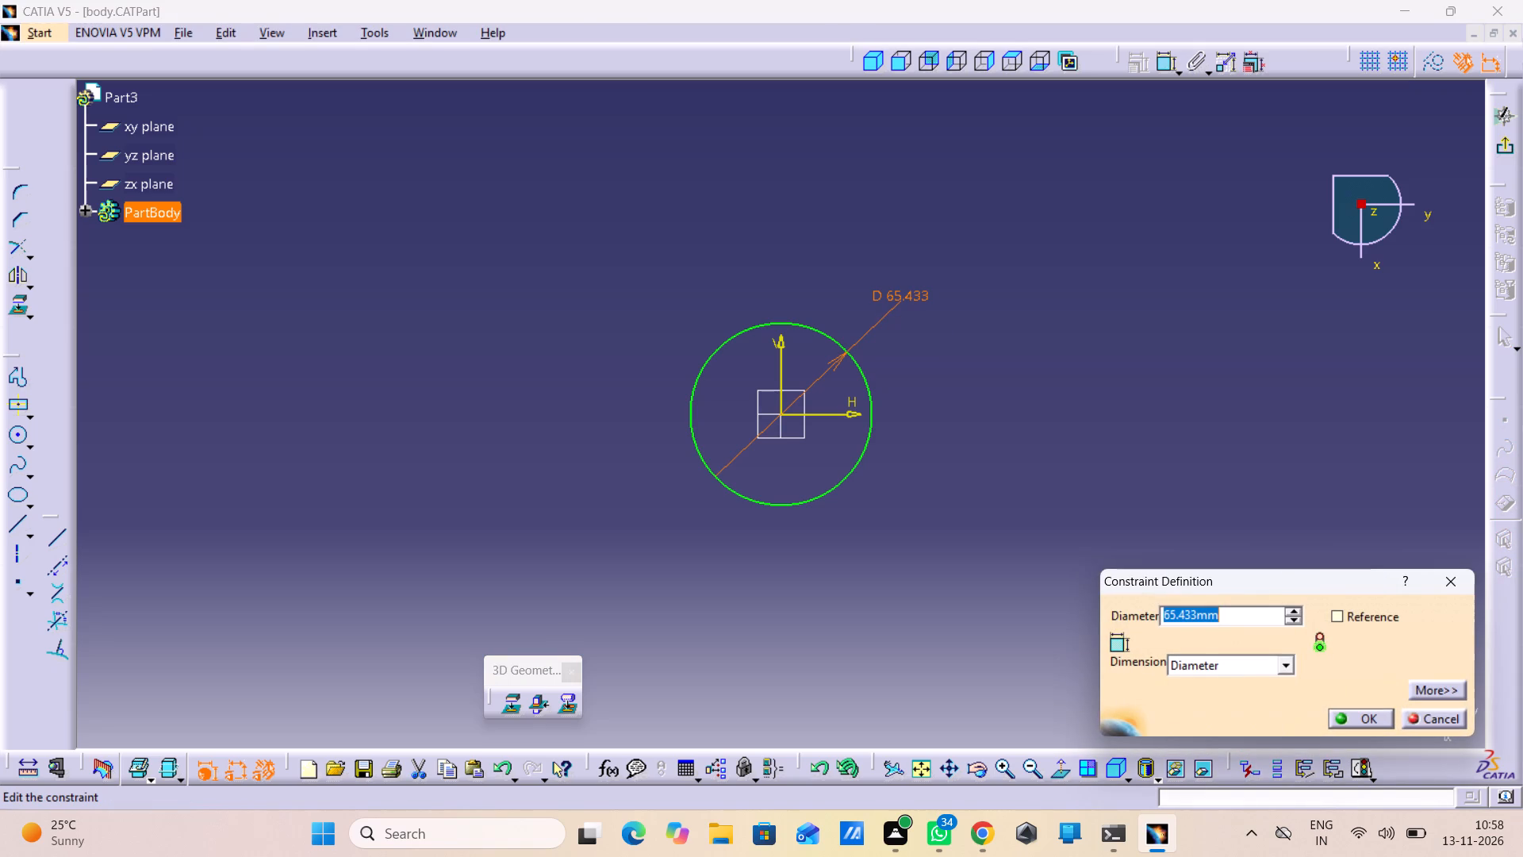
pyautogui.rightClick(1258, 659)
pyautogui.rightClick(1258, 671)
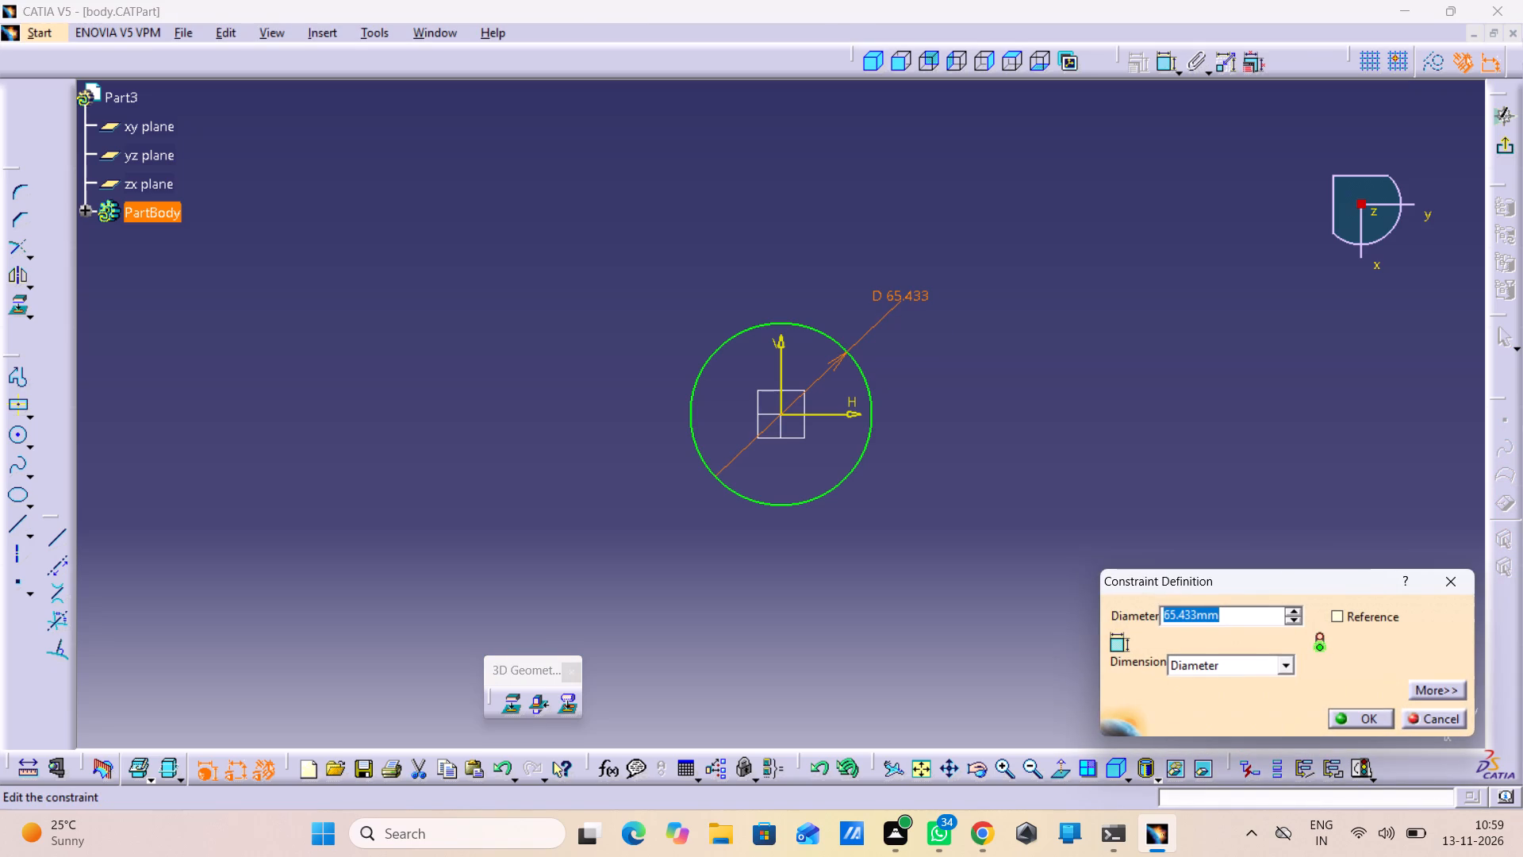
pyautogui.click(1287, 667)
pyautogui.click(1254, 680)
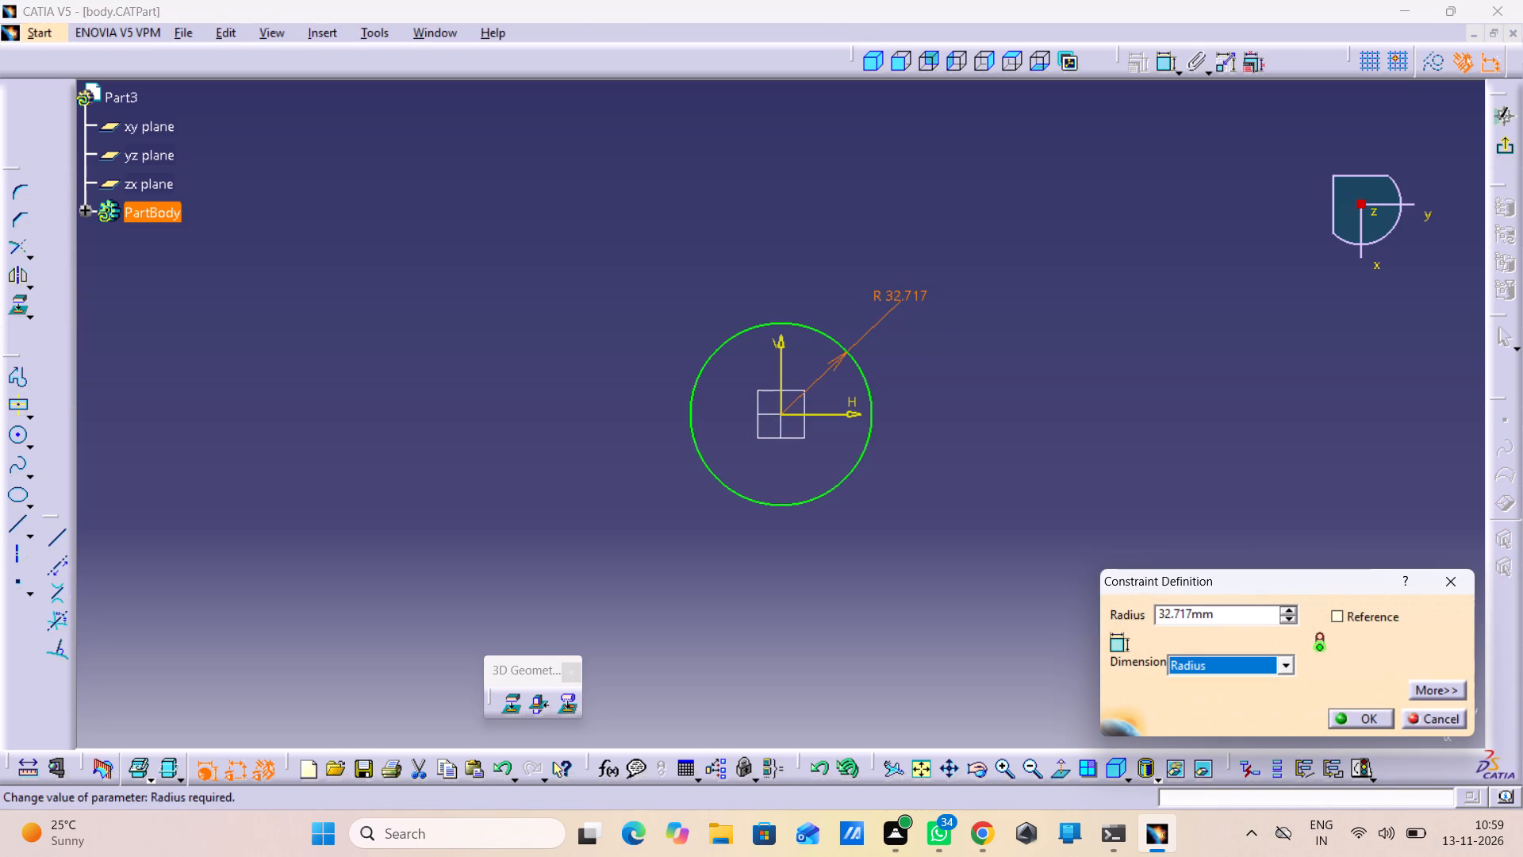
pyautogui.moveTo(1237, 616); pyautogui.dragTo(1041, 621)
pyautogui.write('64')
pyautogui.press('Return')
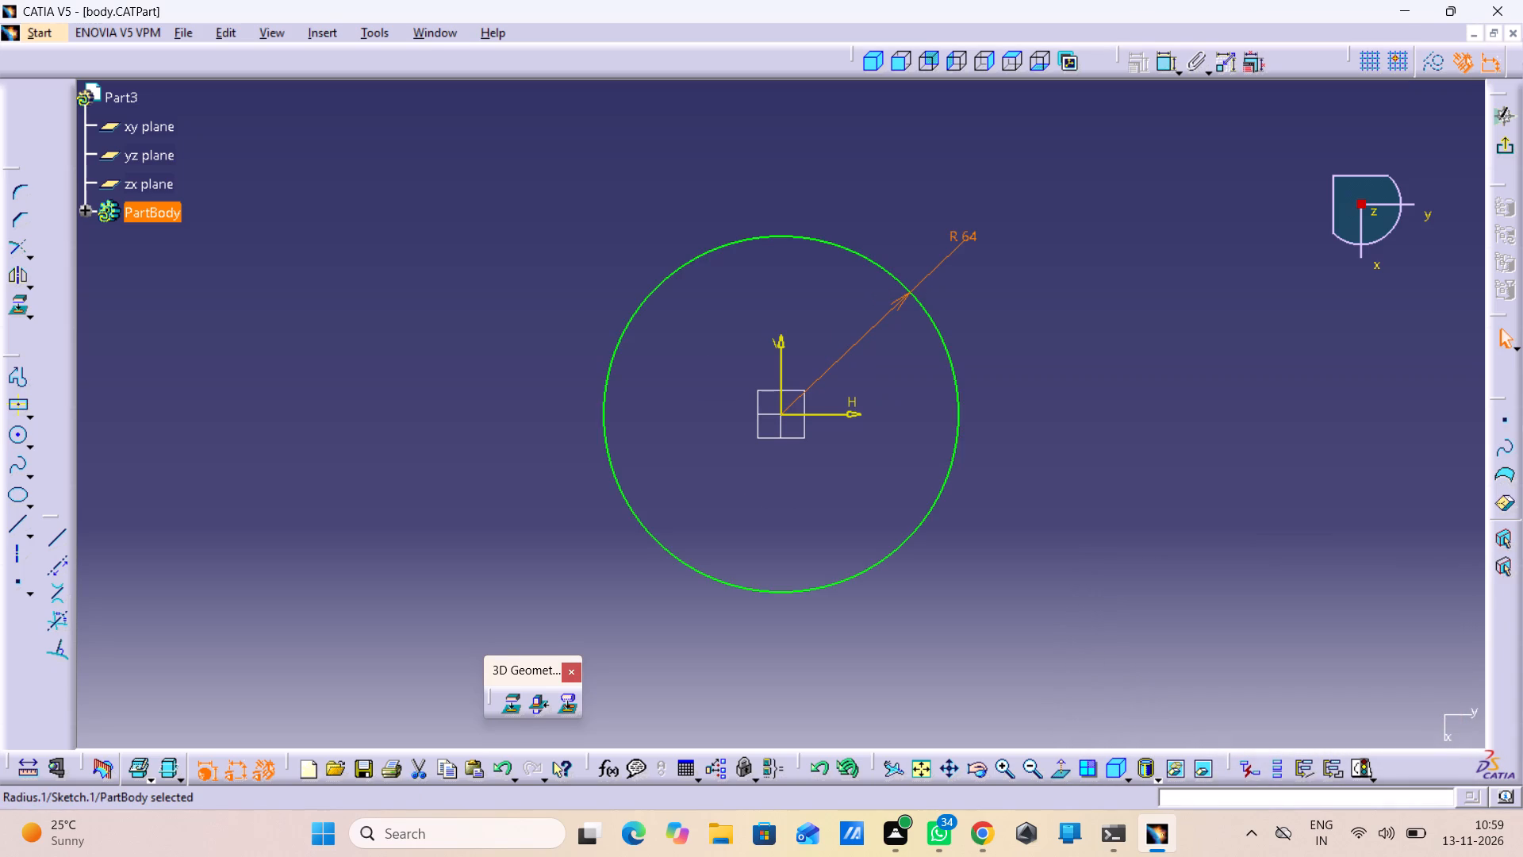
pyautogui.click(1509, 151)
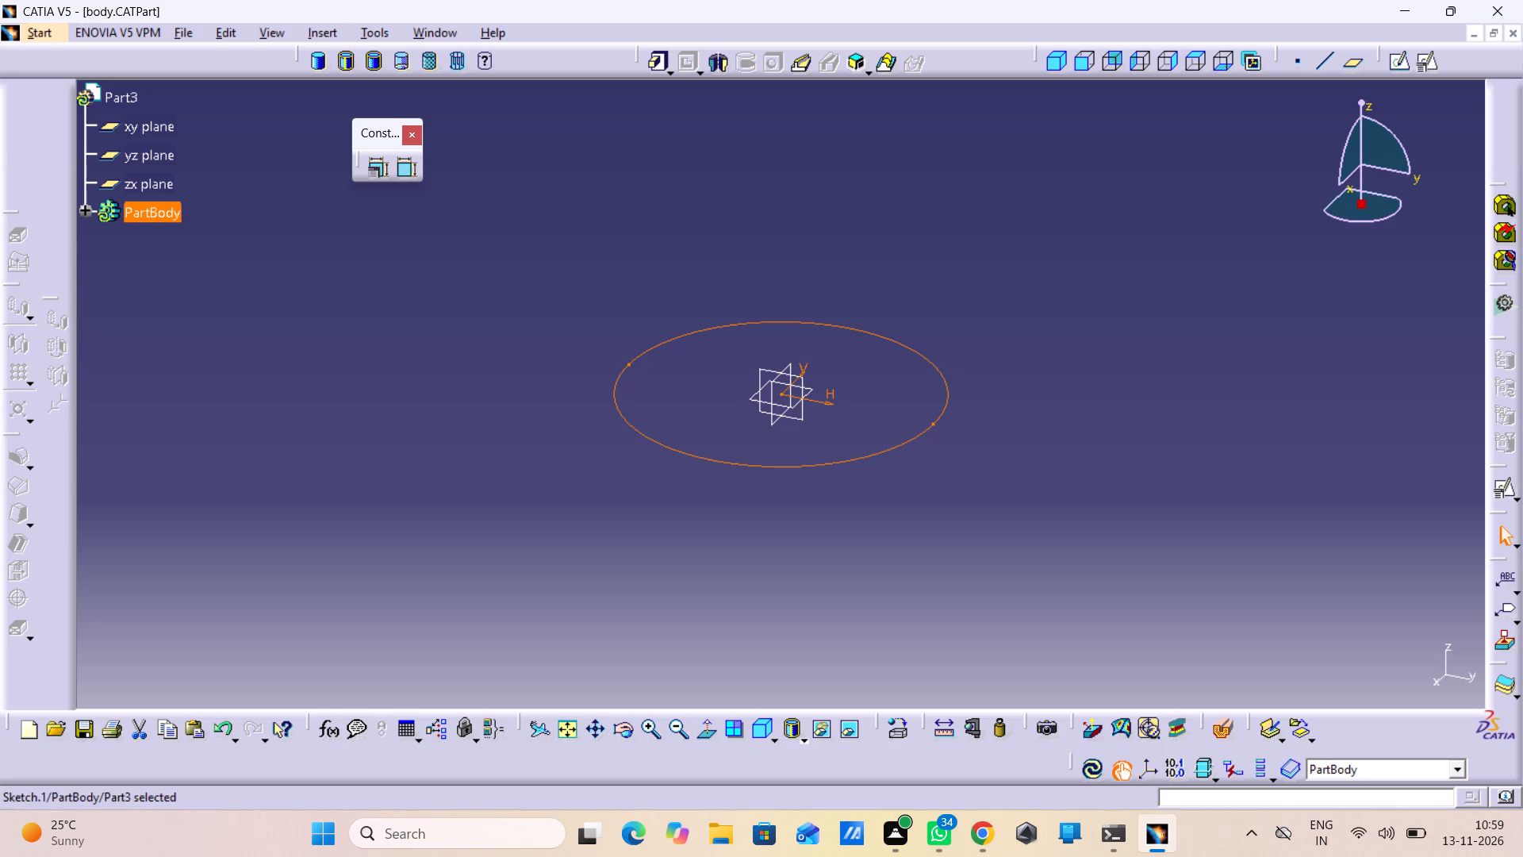
# Pad the circular sketch with a length of 11 mm and mirrored extent to form the body's base disc.
pyautogui.click(653, 70)
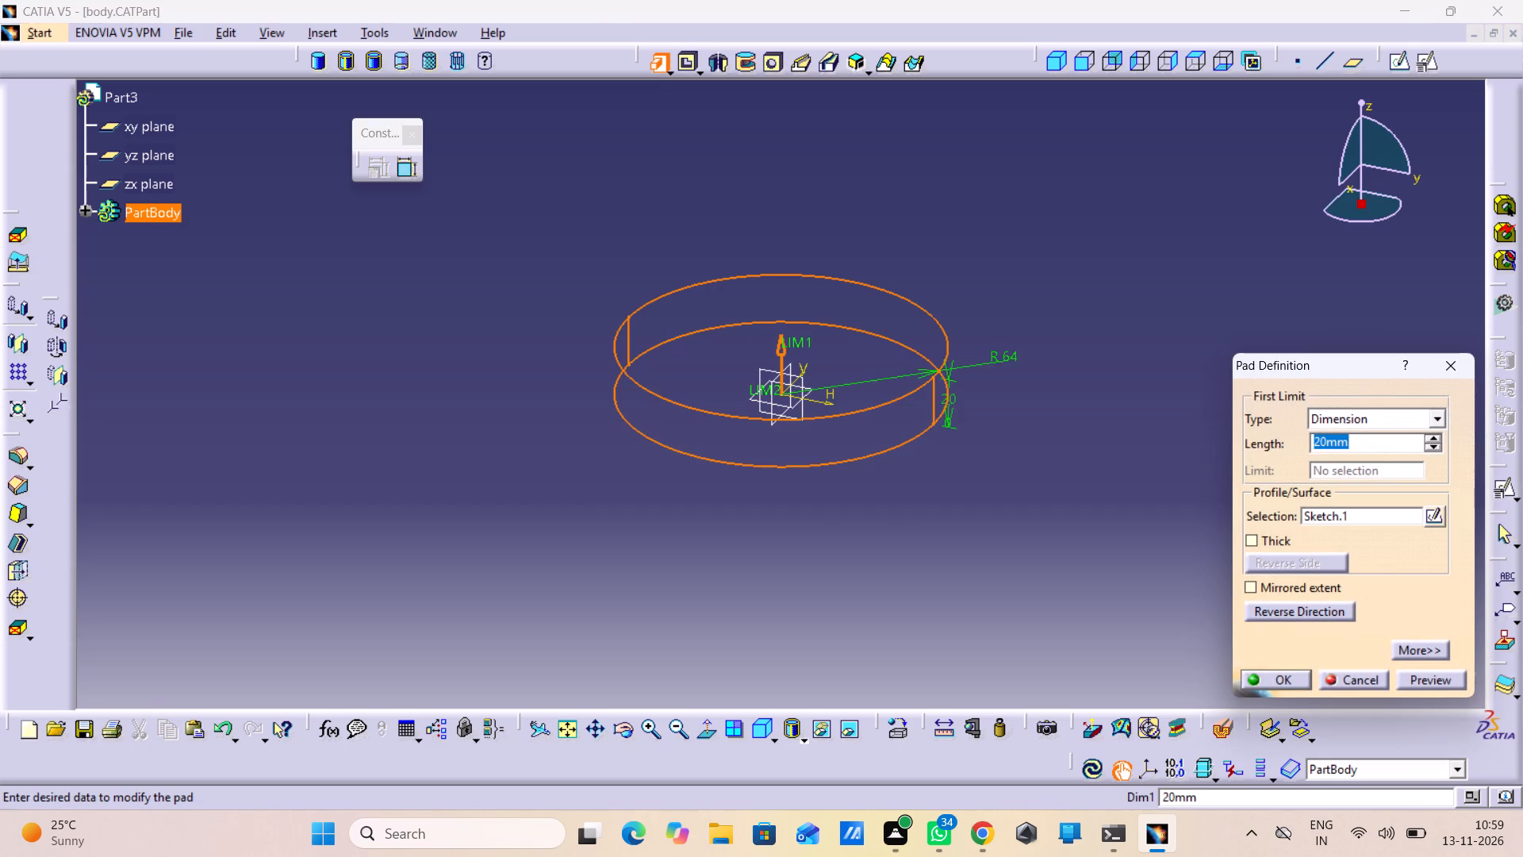
pyautogui.write('111')
pyautogui.press('BackSpace')
pyautogui.press('BackSpace')
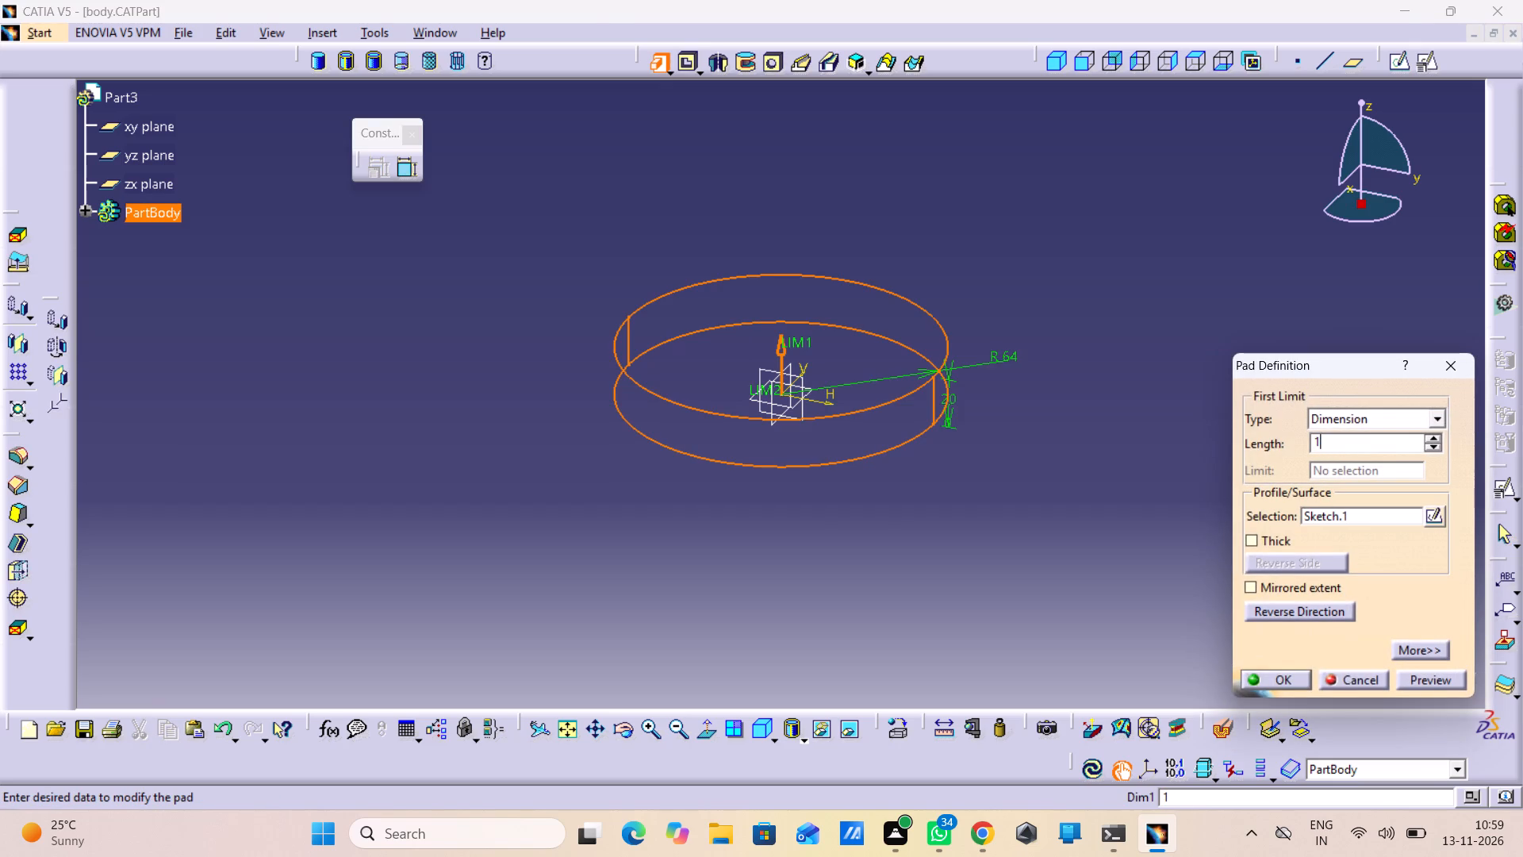
pyautogui.press('BackSpace')
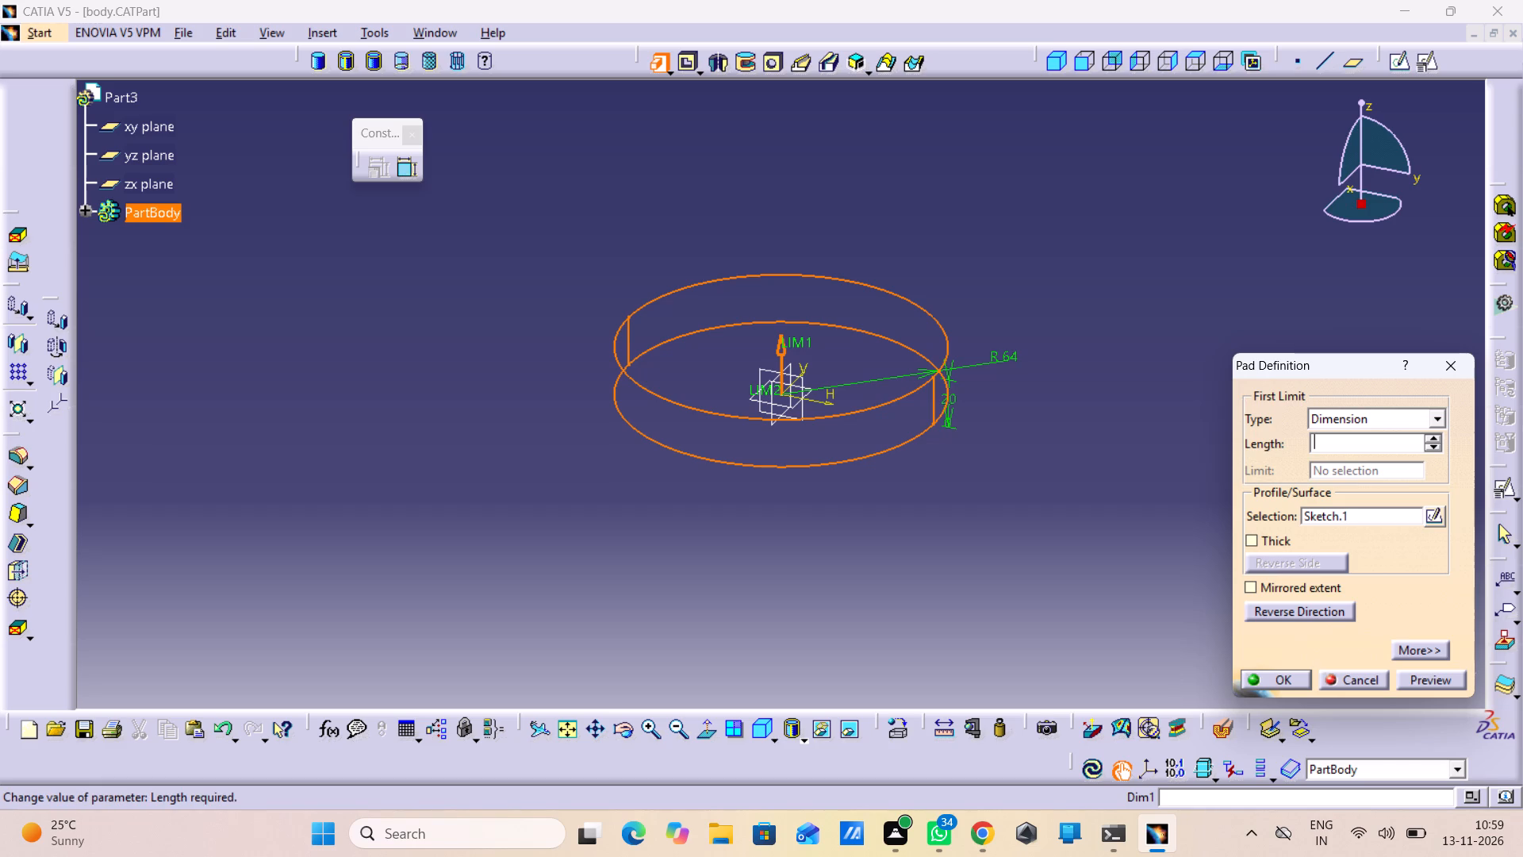
pyautogui.press('1')
pyautogui.press('1')
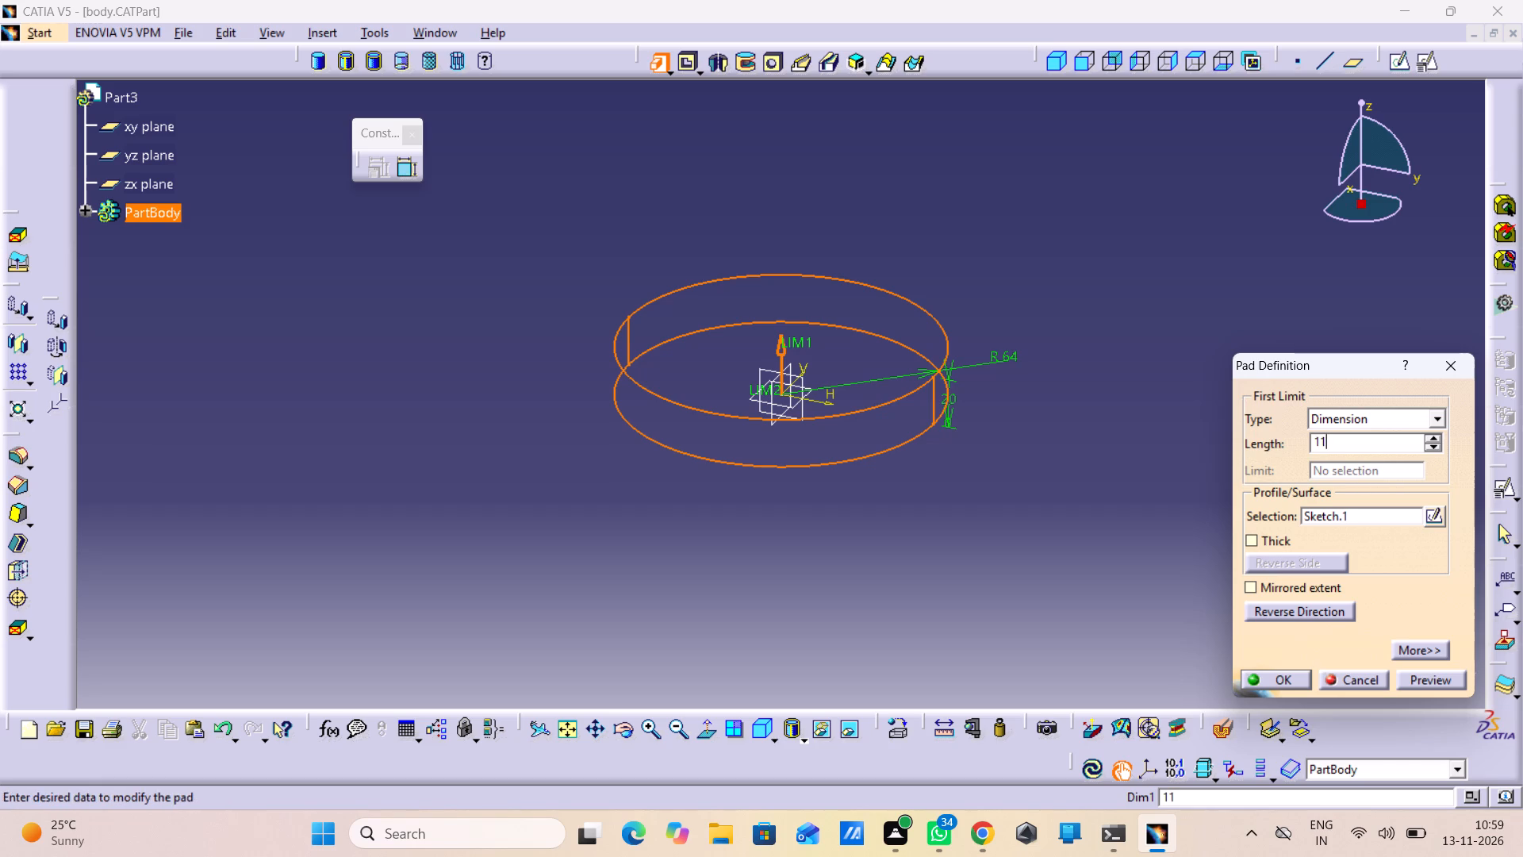
pyautogui.write('82')
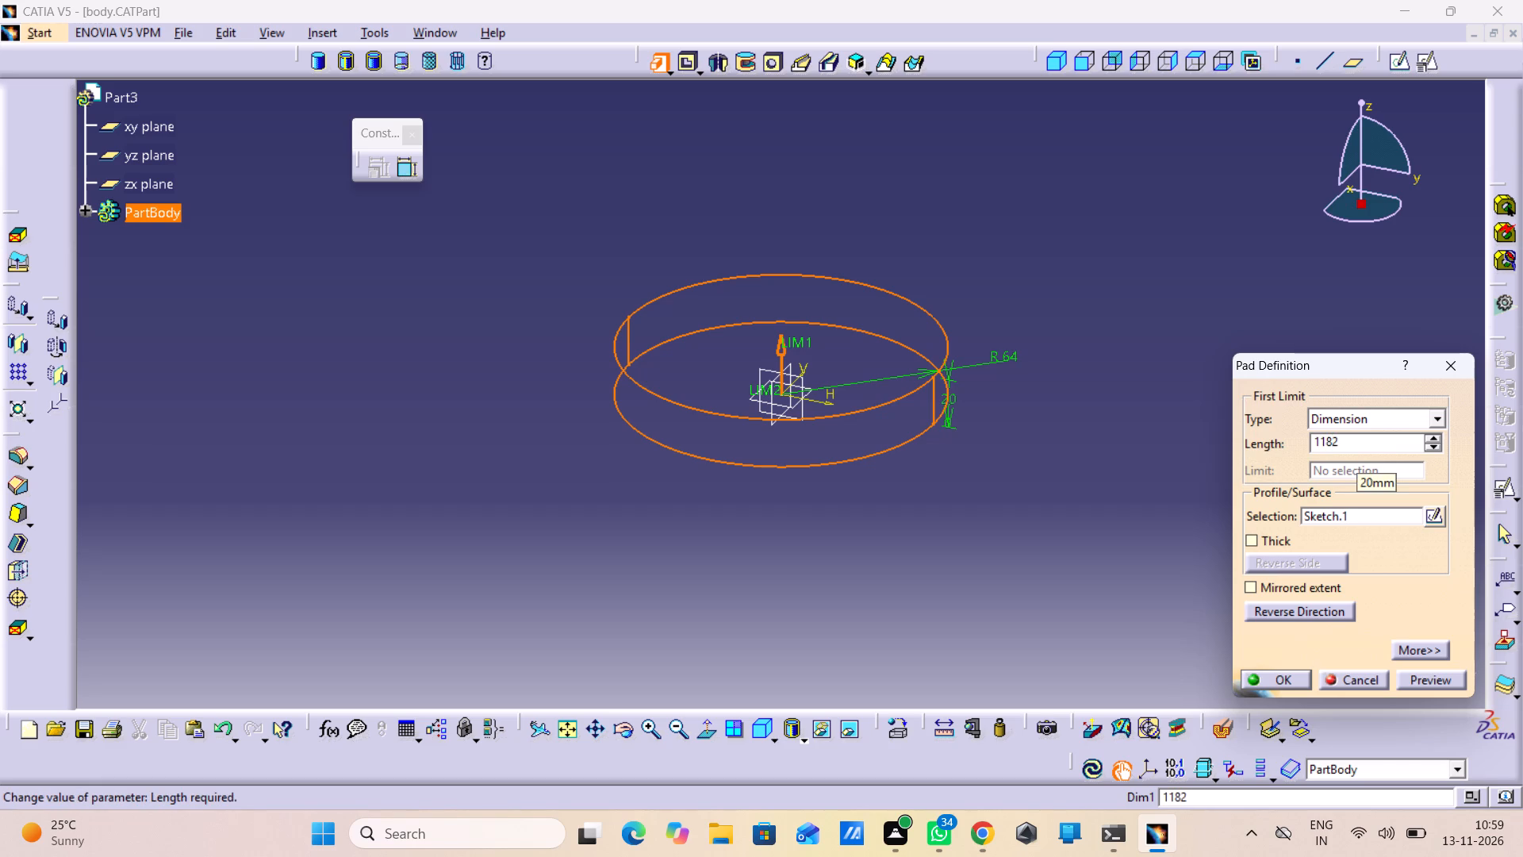
pyautogui.press('BackSpace')
pyautogui.press('BackSpace')
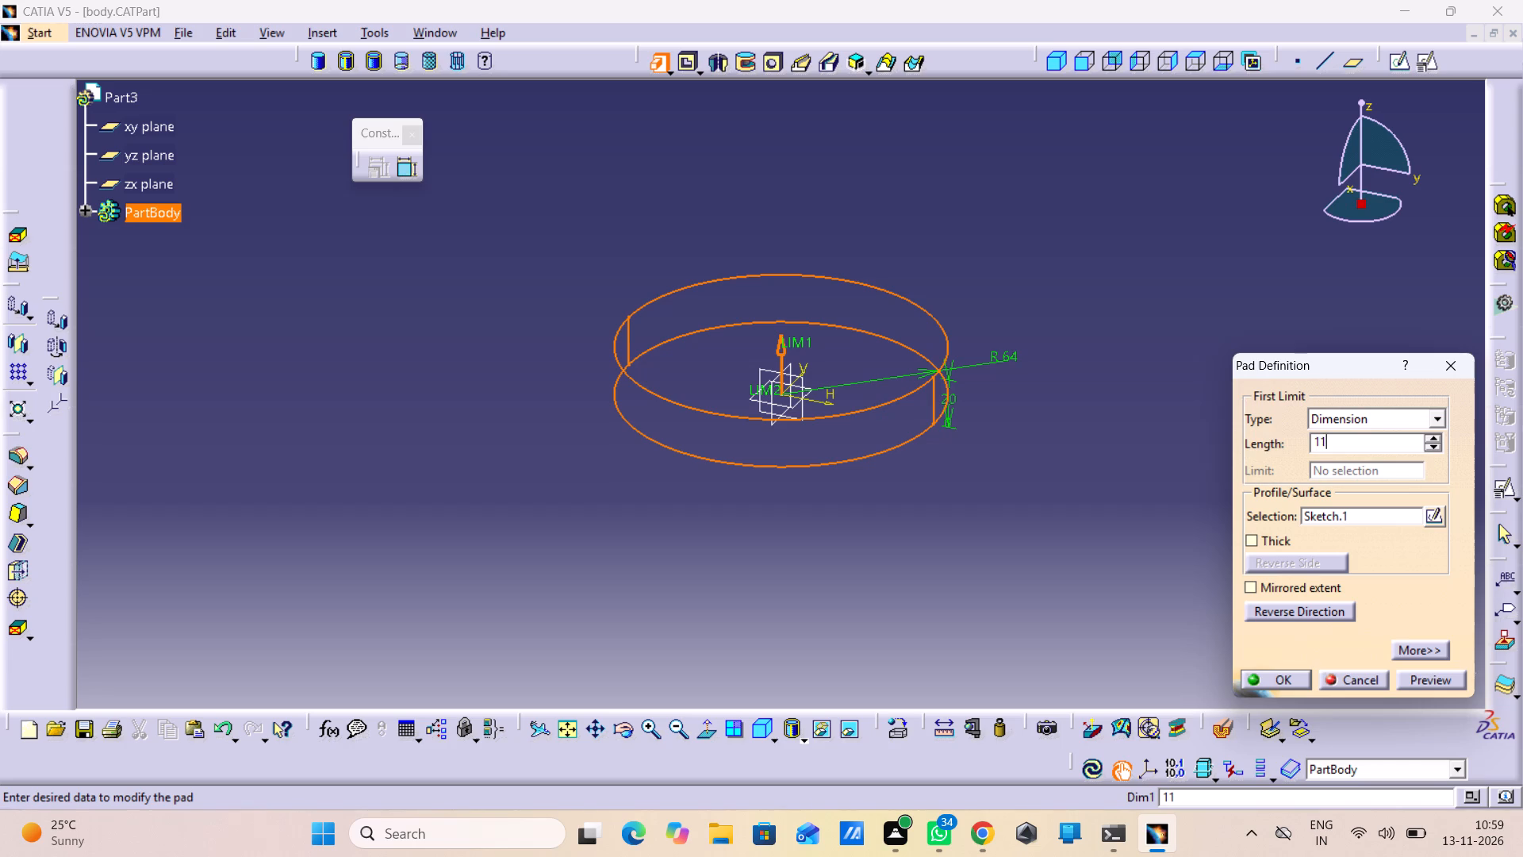
pyautogui.click(1318, 586)
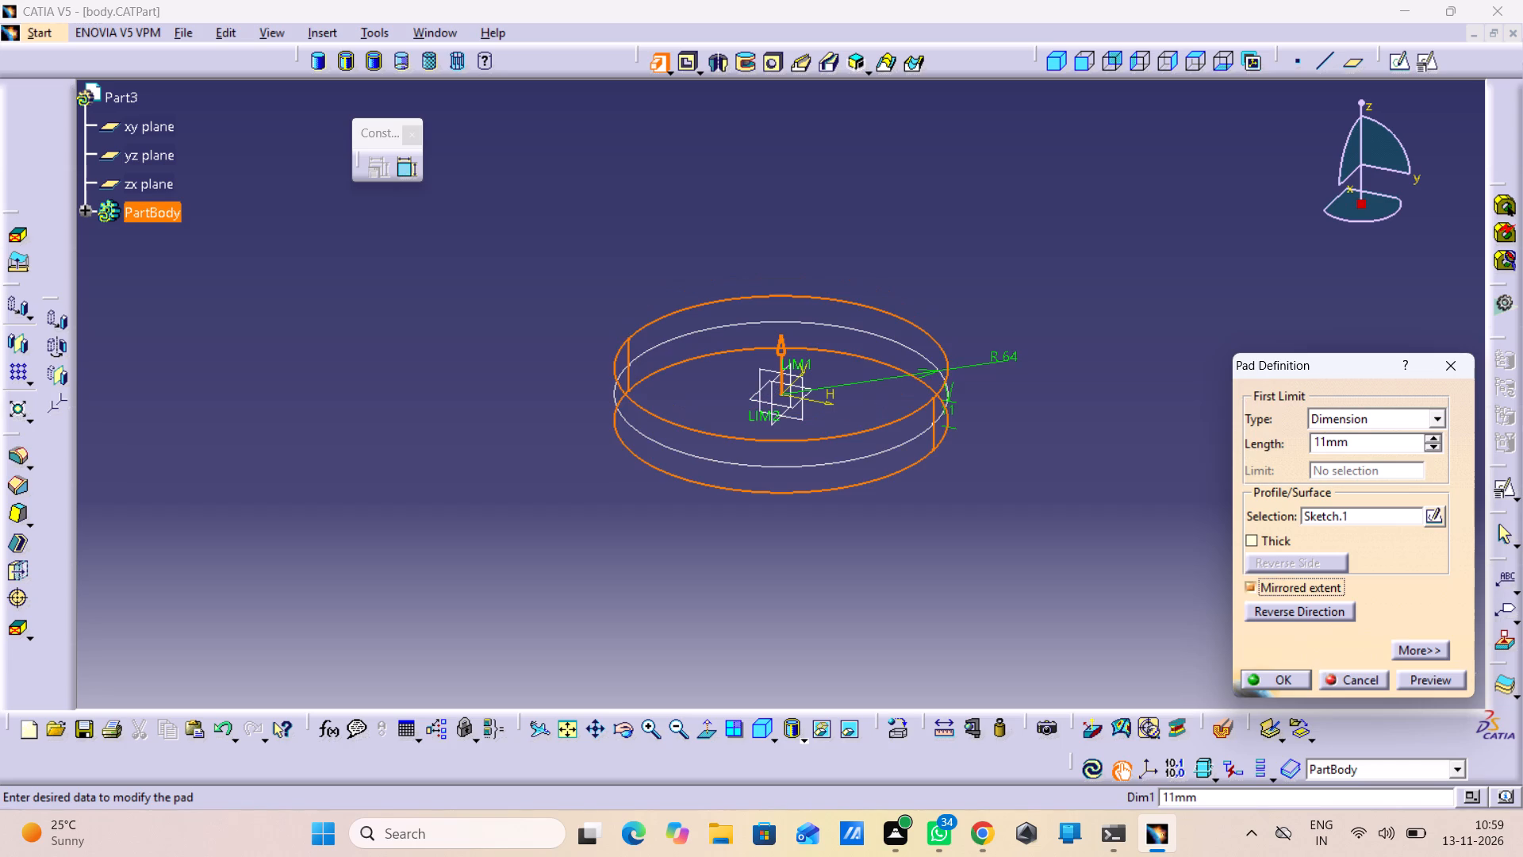
pyautogui.click(1442, 682)
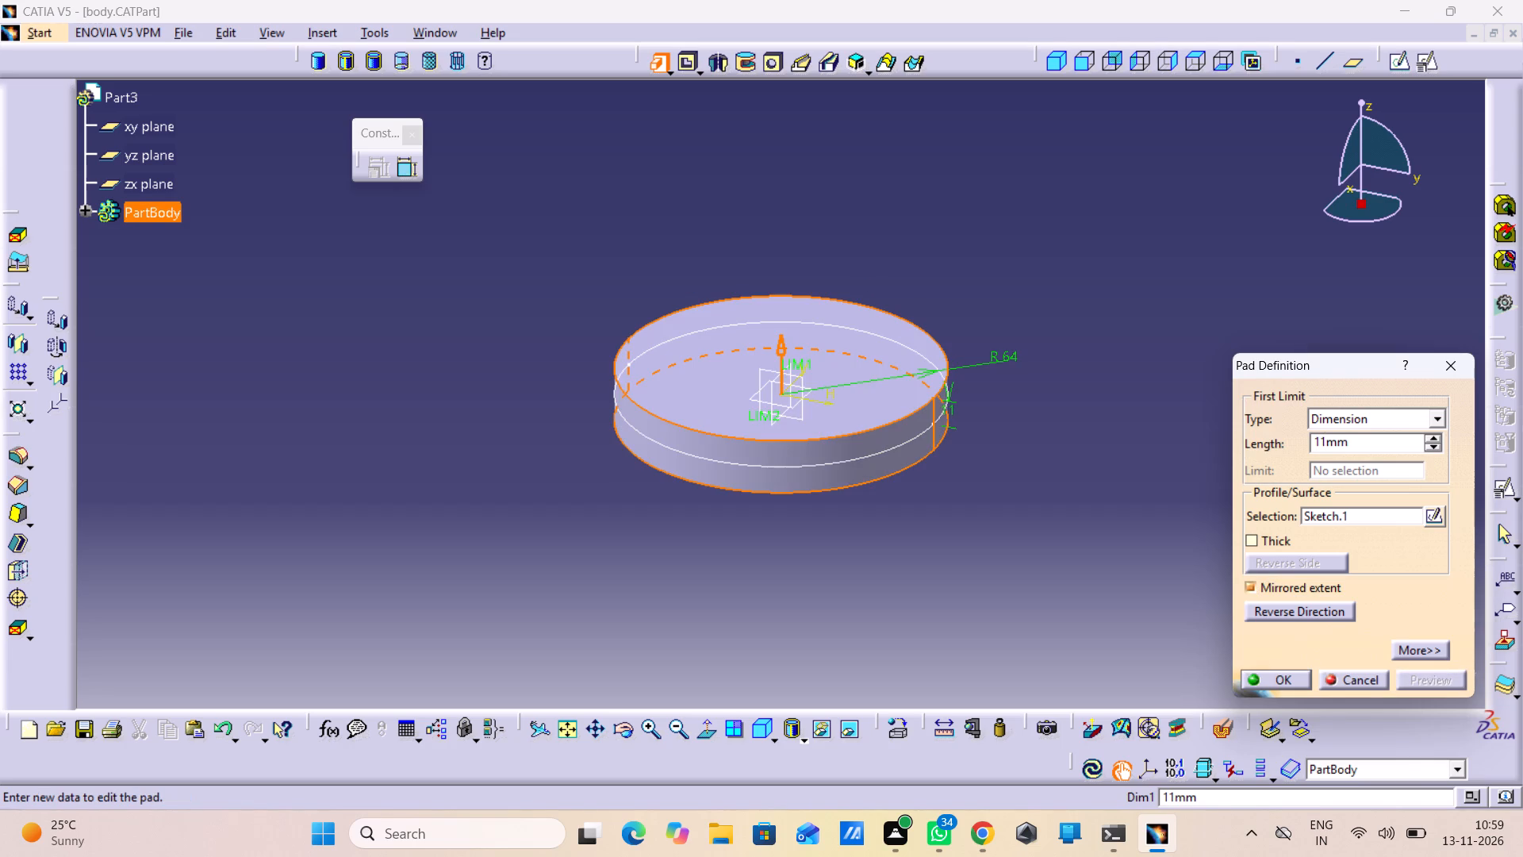
pyautogui.click(1176, 624)
pyautogui.click(1285, 674)
pyautogui.click(1105, 609)
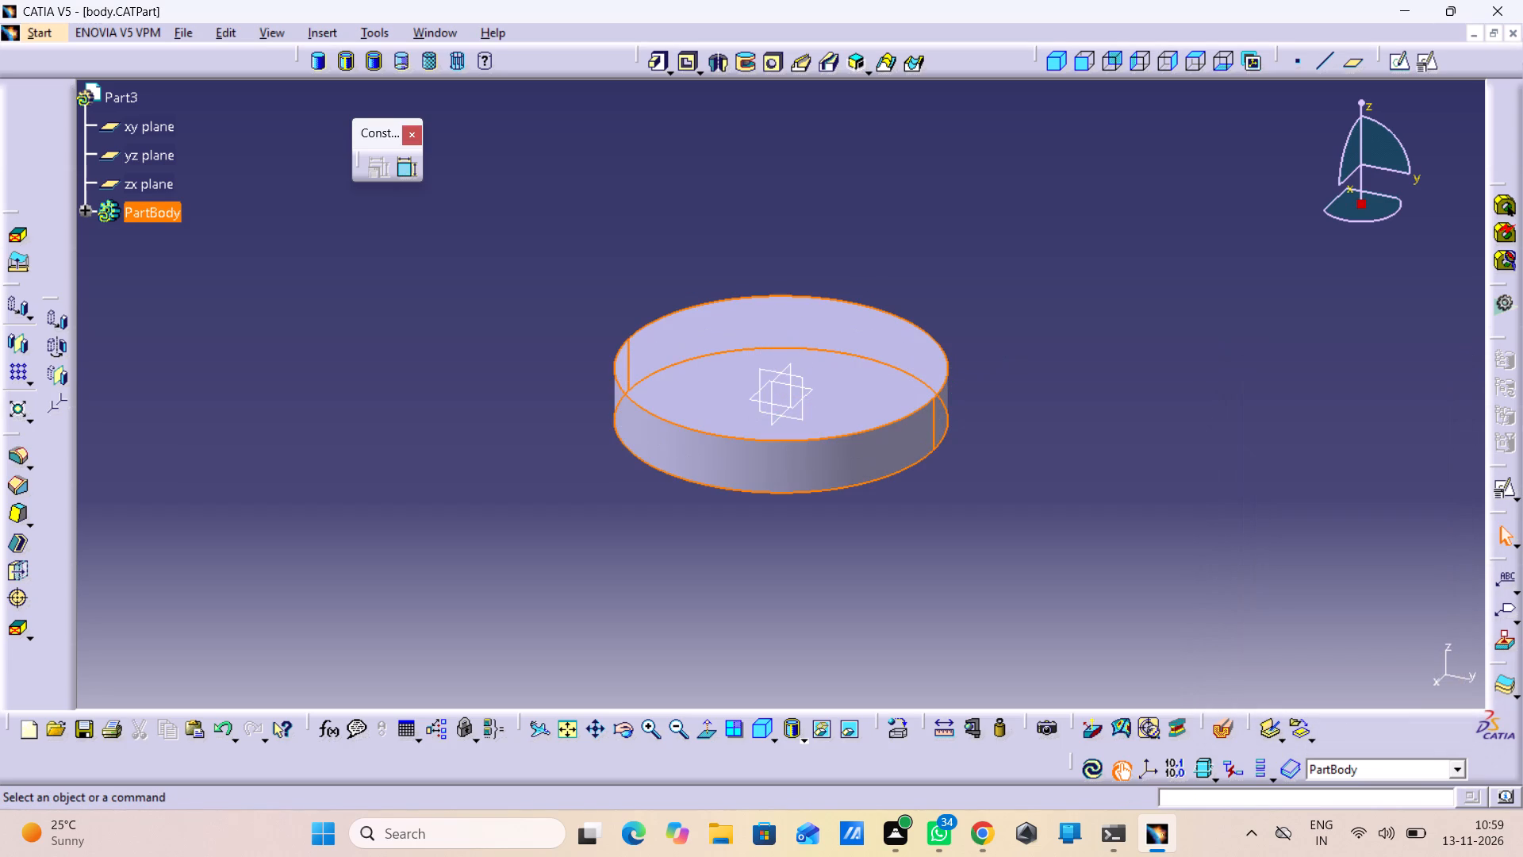
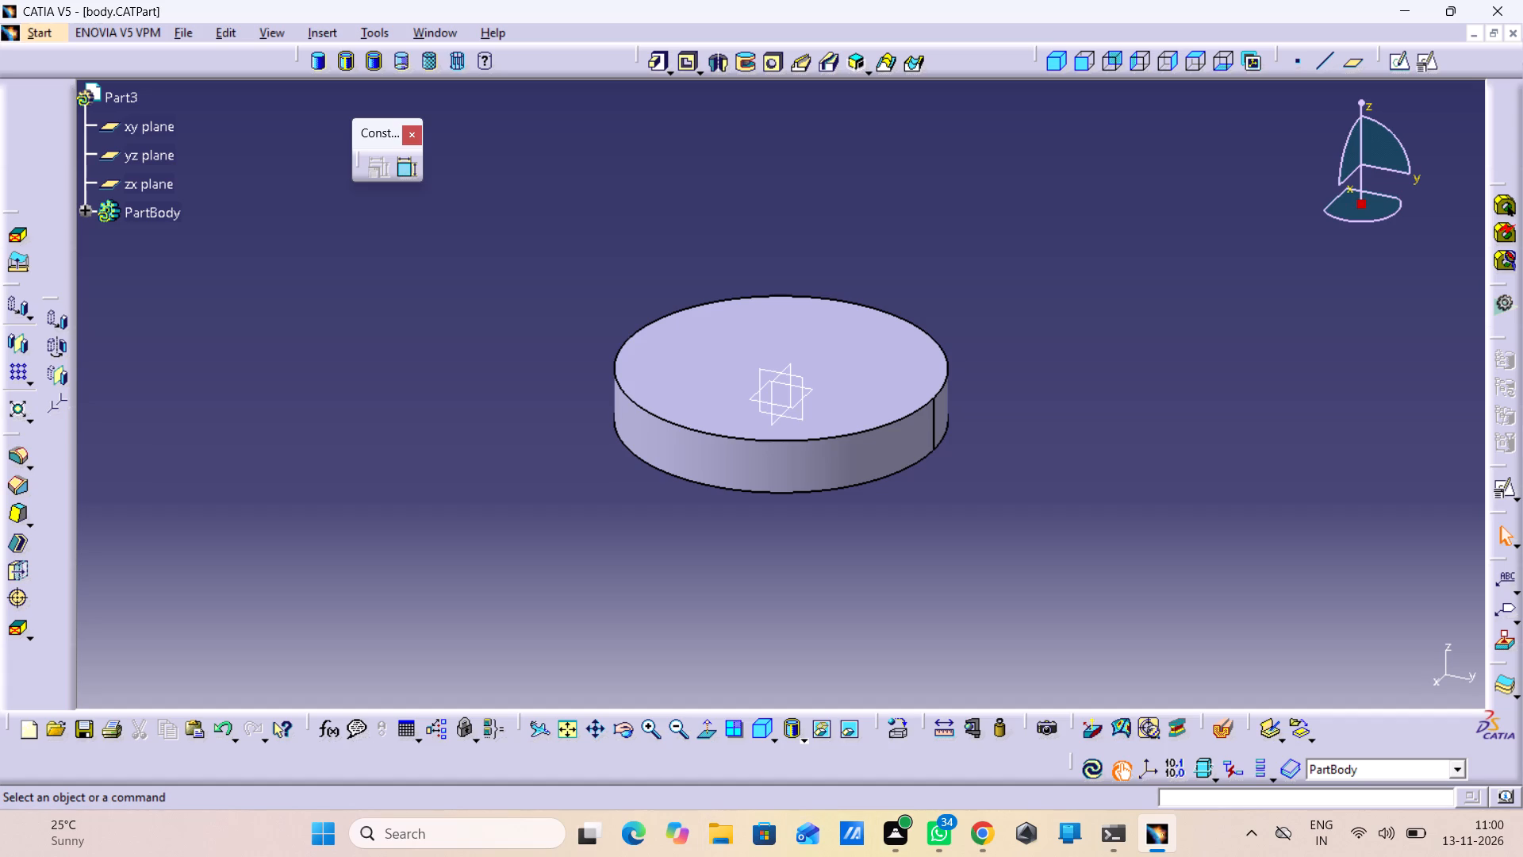
# Undo the base disc's pad and its circular sketch, back to the empty part.
pyautogui.hotkey('ctrl', 'z')
pyautogui.hotkey('ctrl', 'z')
pyautogui.hotkey('ctrl', 'z')
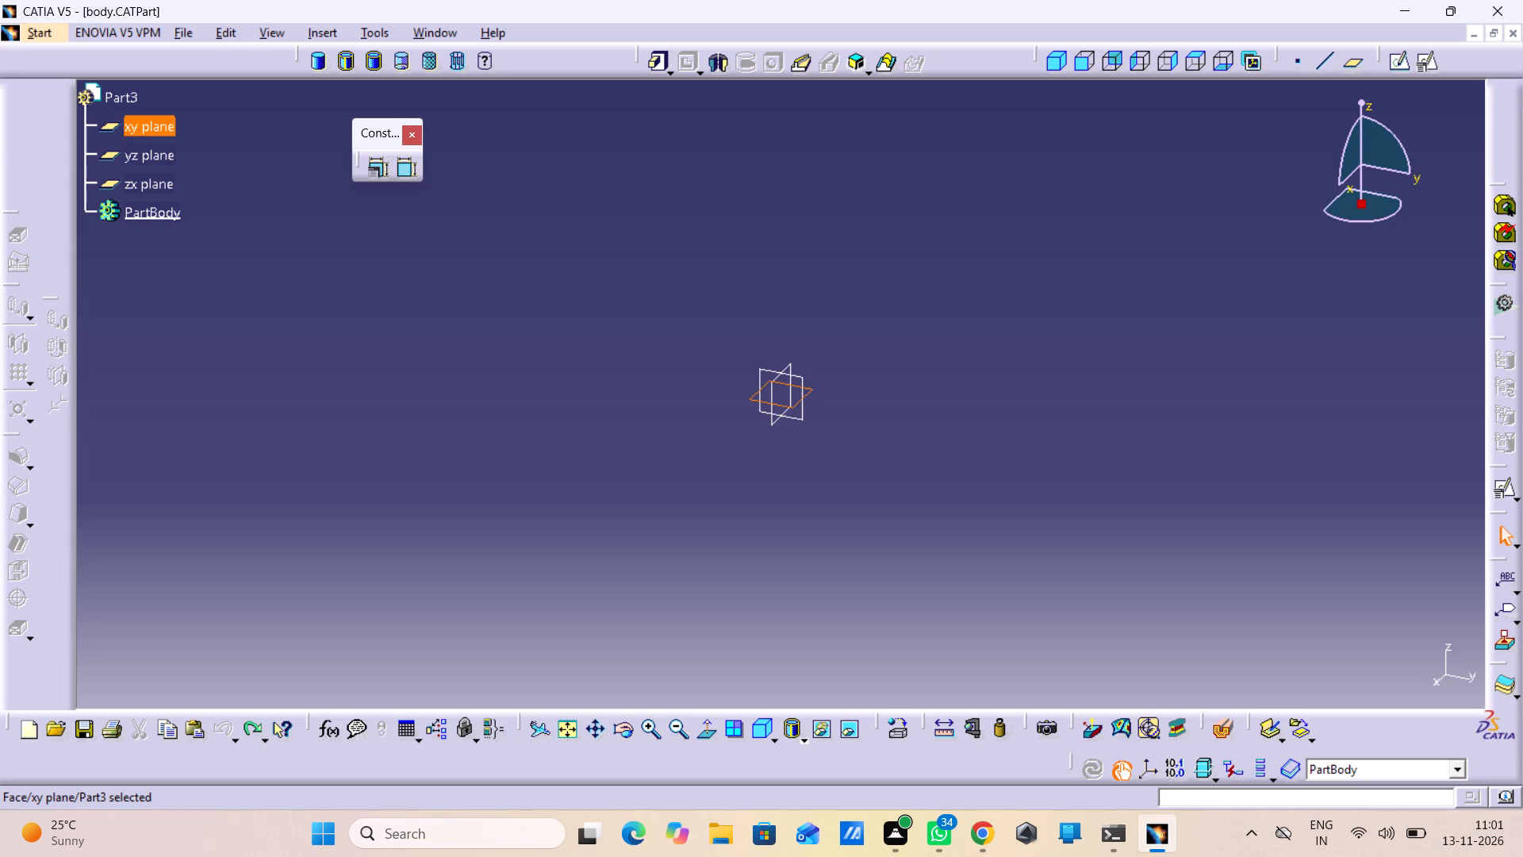
pyautogui.hotkey('ctrl', 'z')
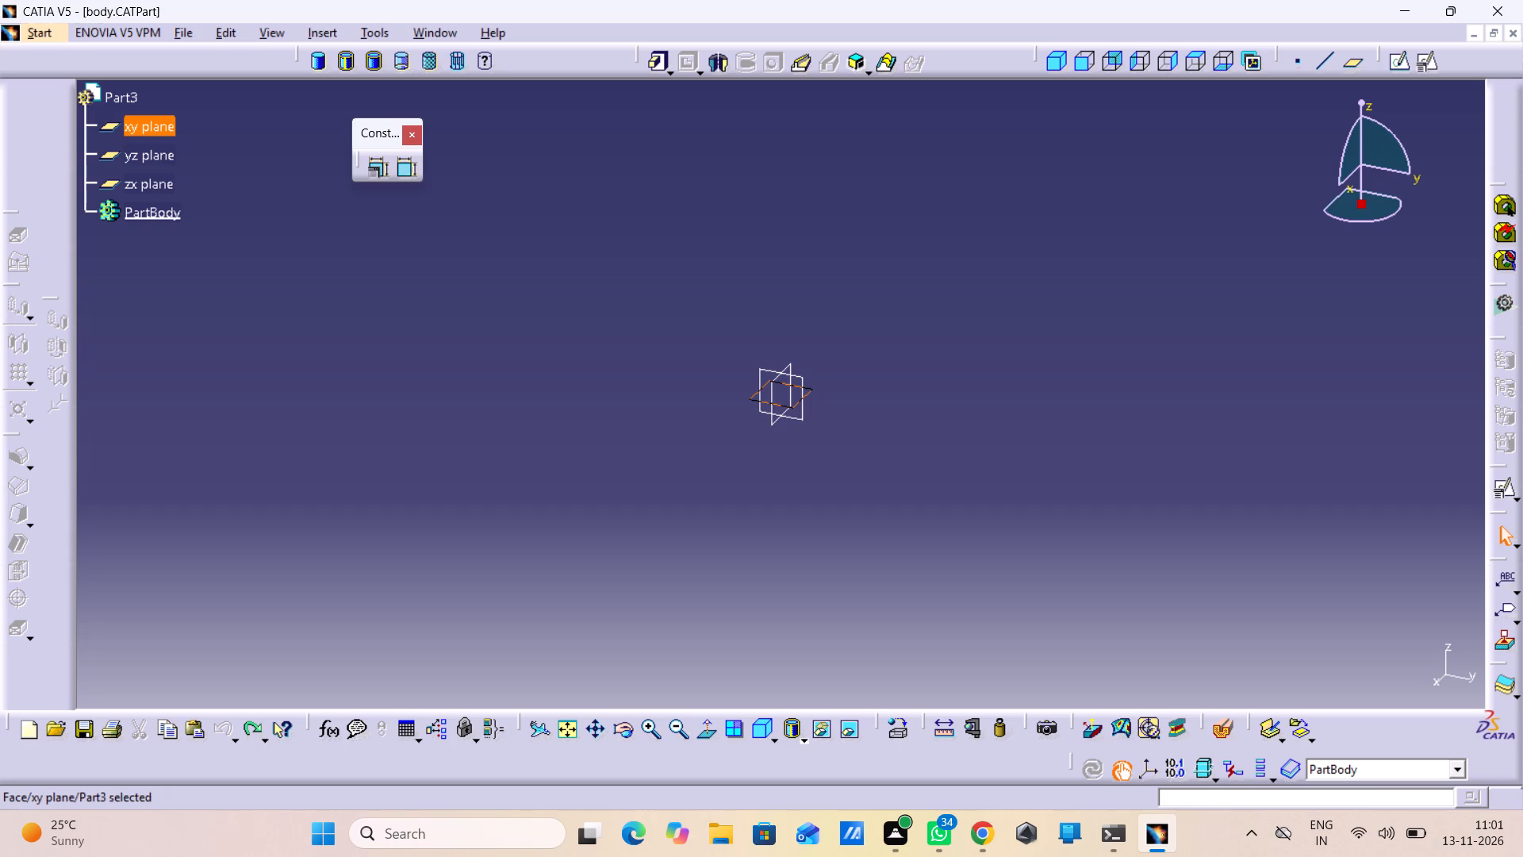
# Open a positioned sketch on the zx plane with implicit origin and orientation.
pyautogui.click(793, 375)
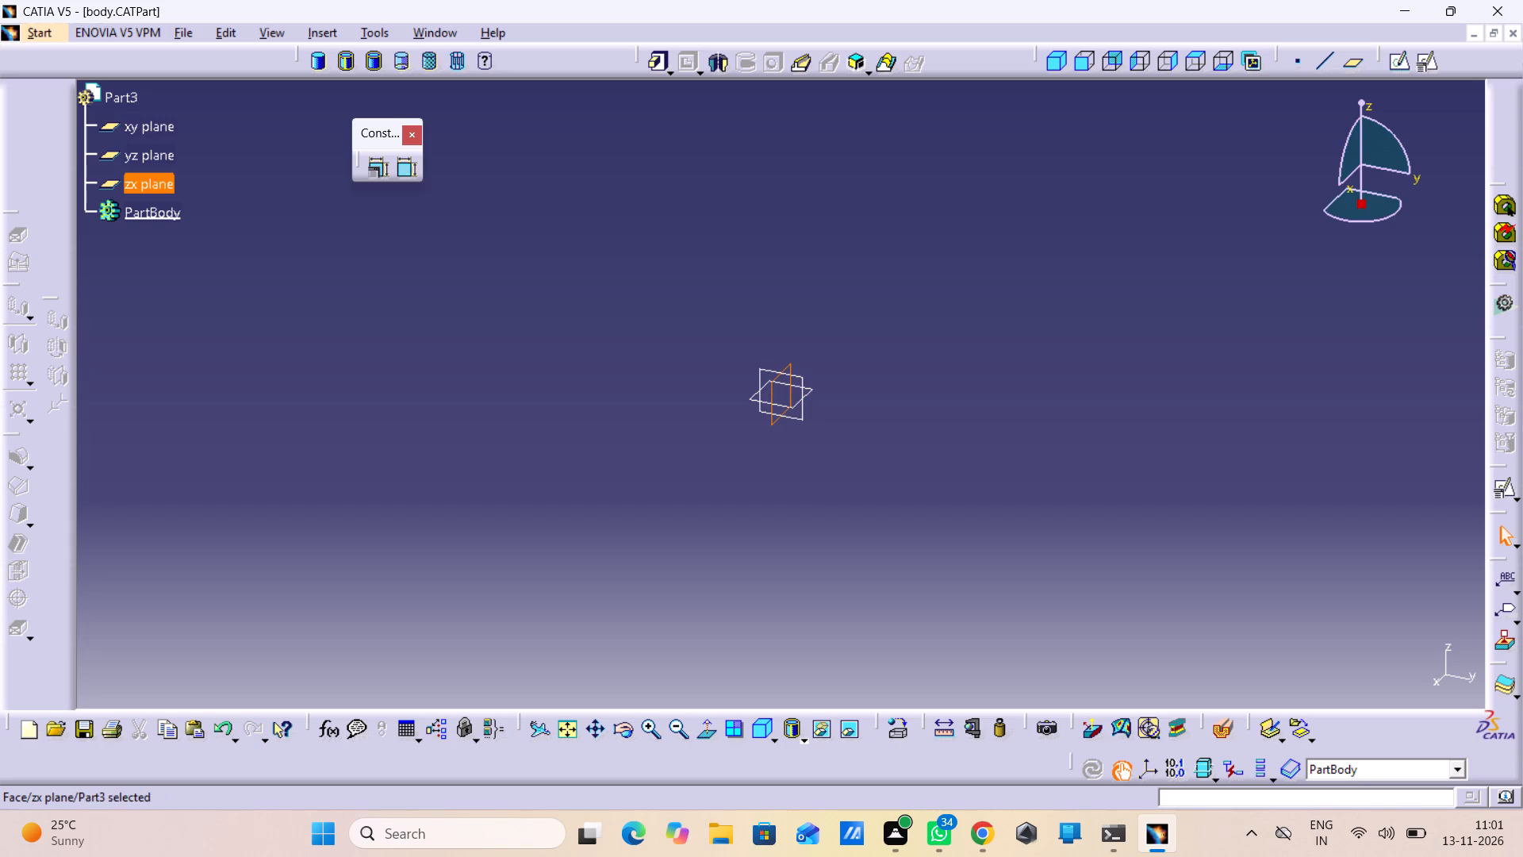
pyautogui.click(1435, 67)
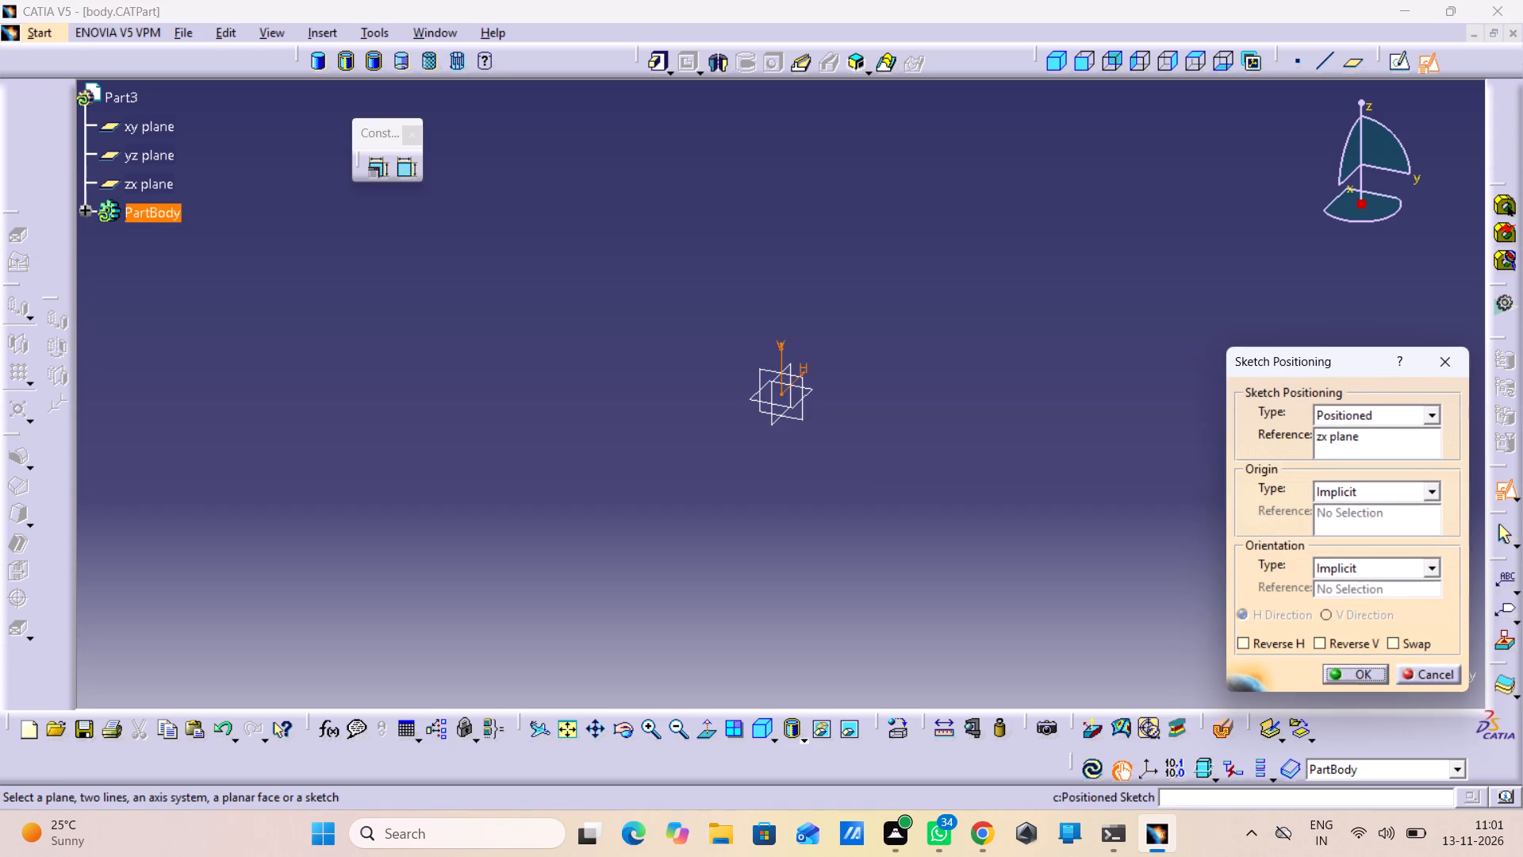
pyautogui.click(1345, 675)
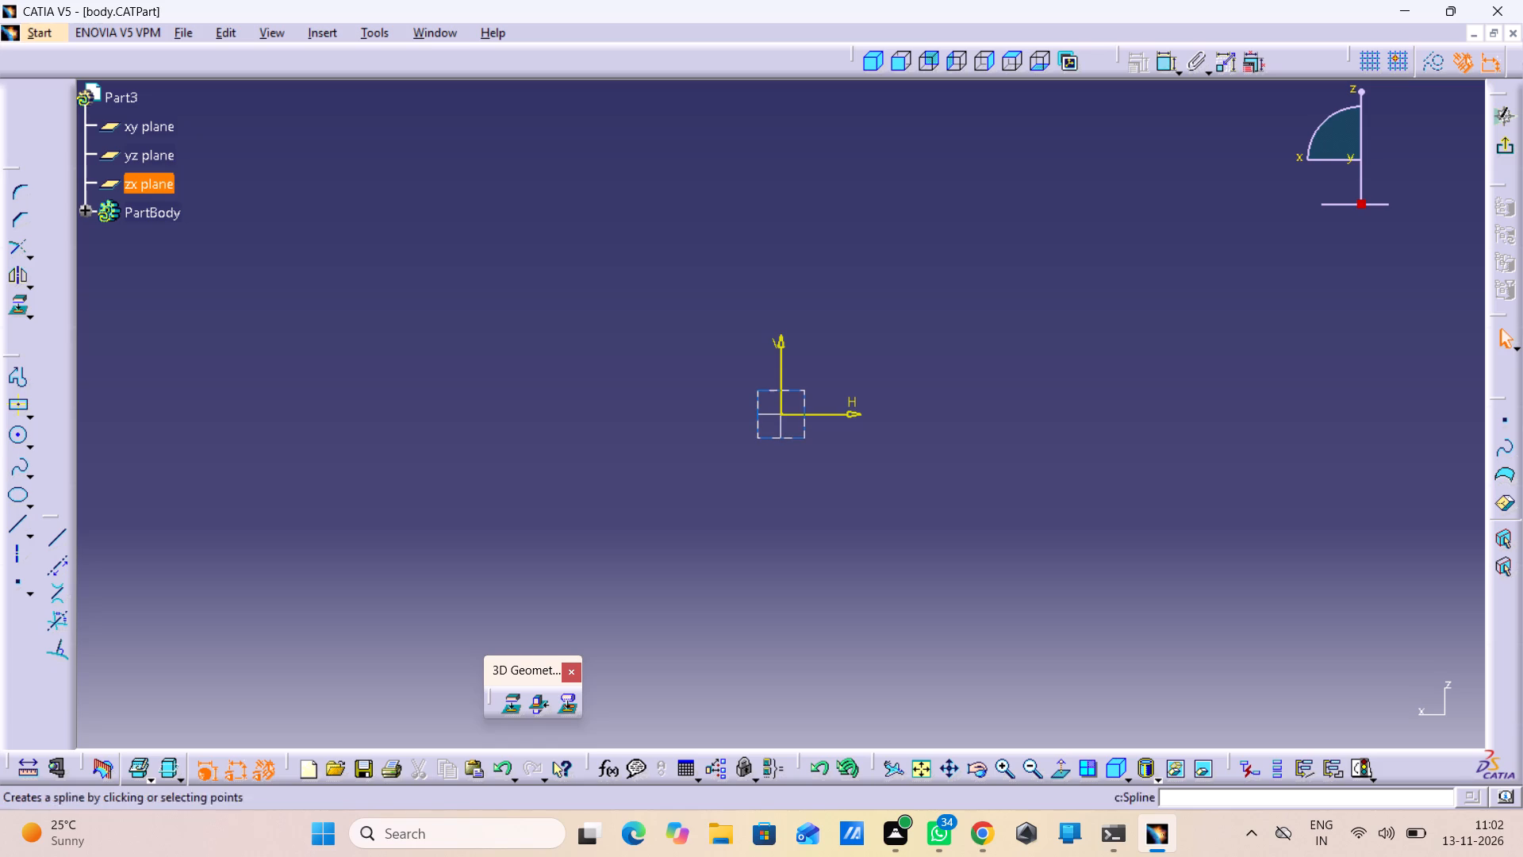
# Draw a closed stepped profile from the origin, about 72 mm wide and 41 mm tall, with one sloped segment between its raised ends.
pyautogui.doubleClick(25, 382)
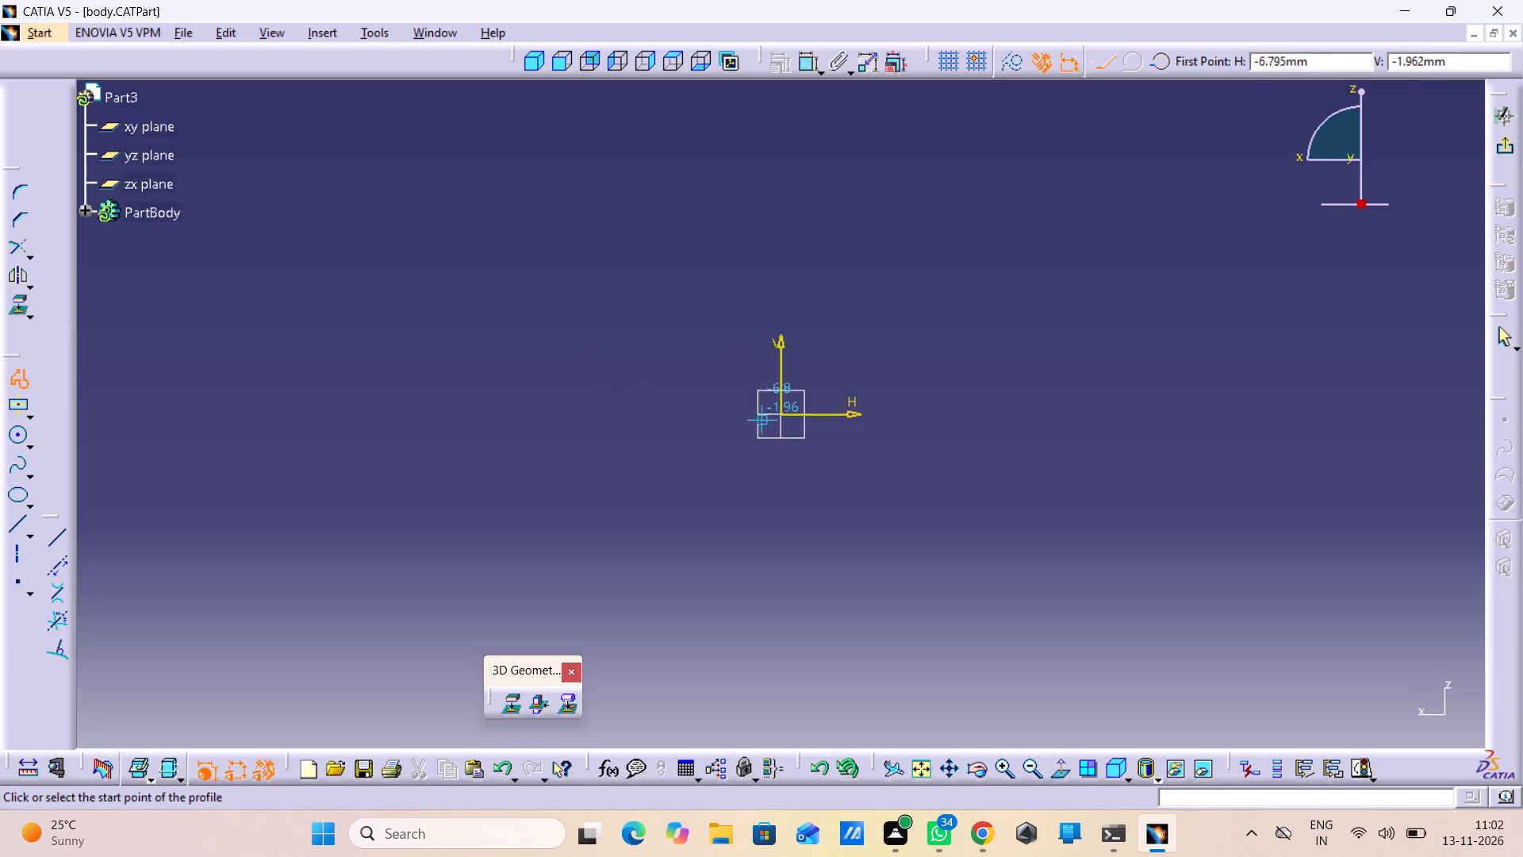
pyautogui.click(779, 413)
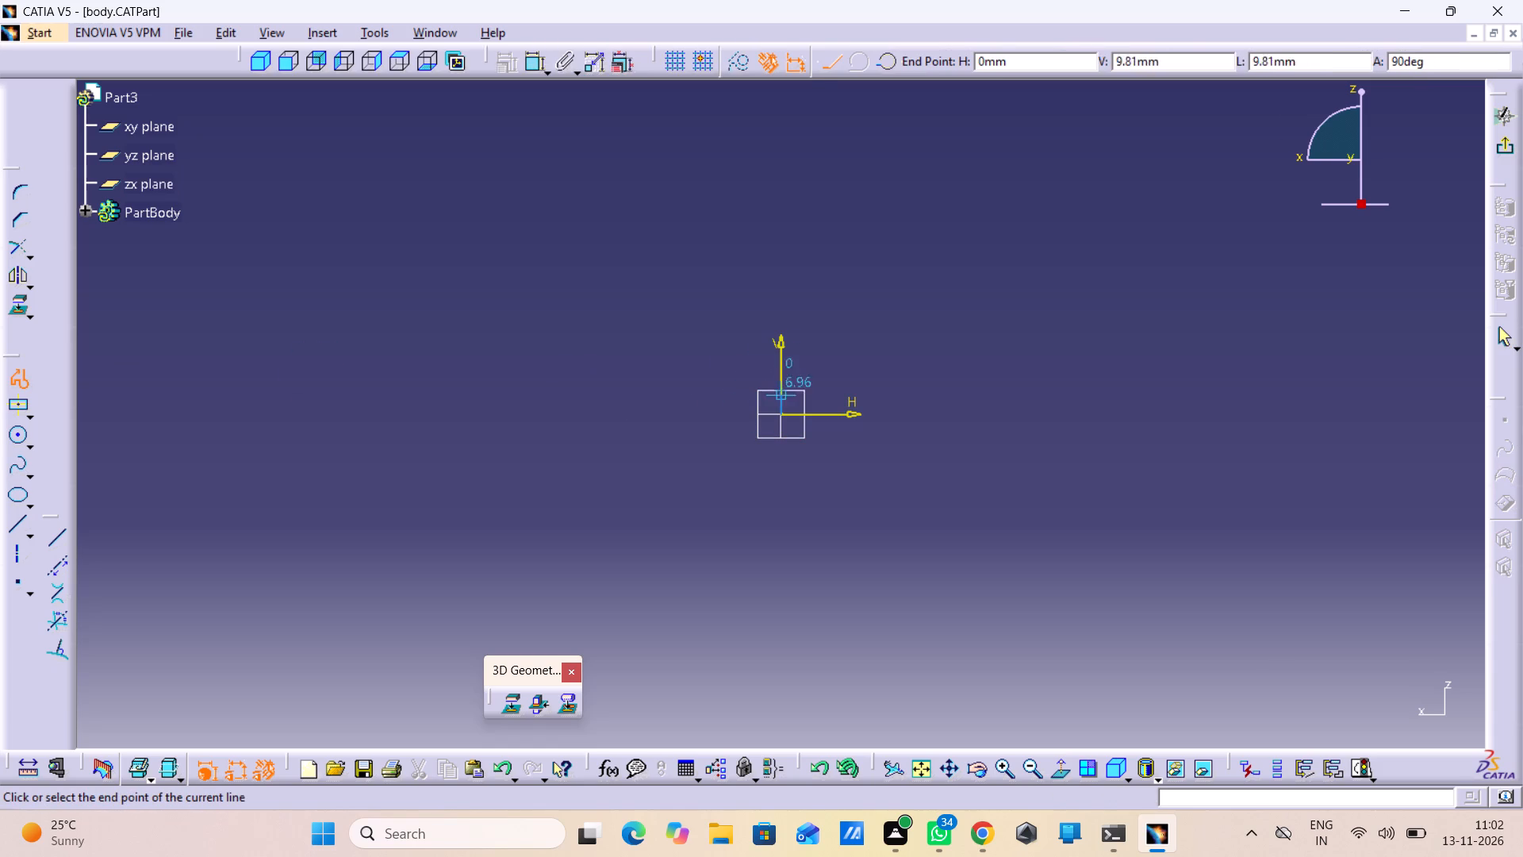
pyautogui.click(777, 324)
pyautogui.click(822, 325)
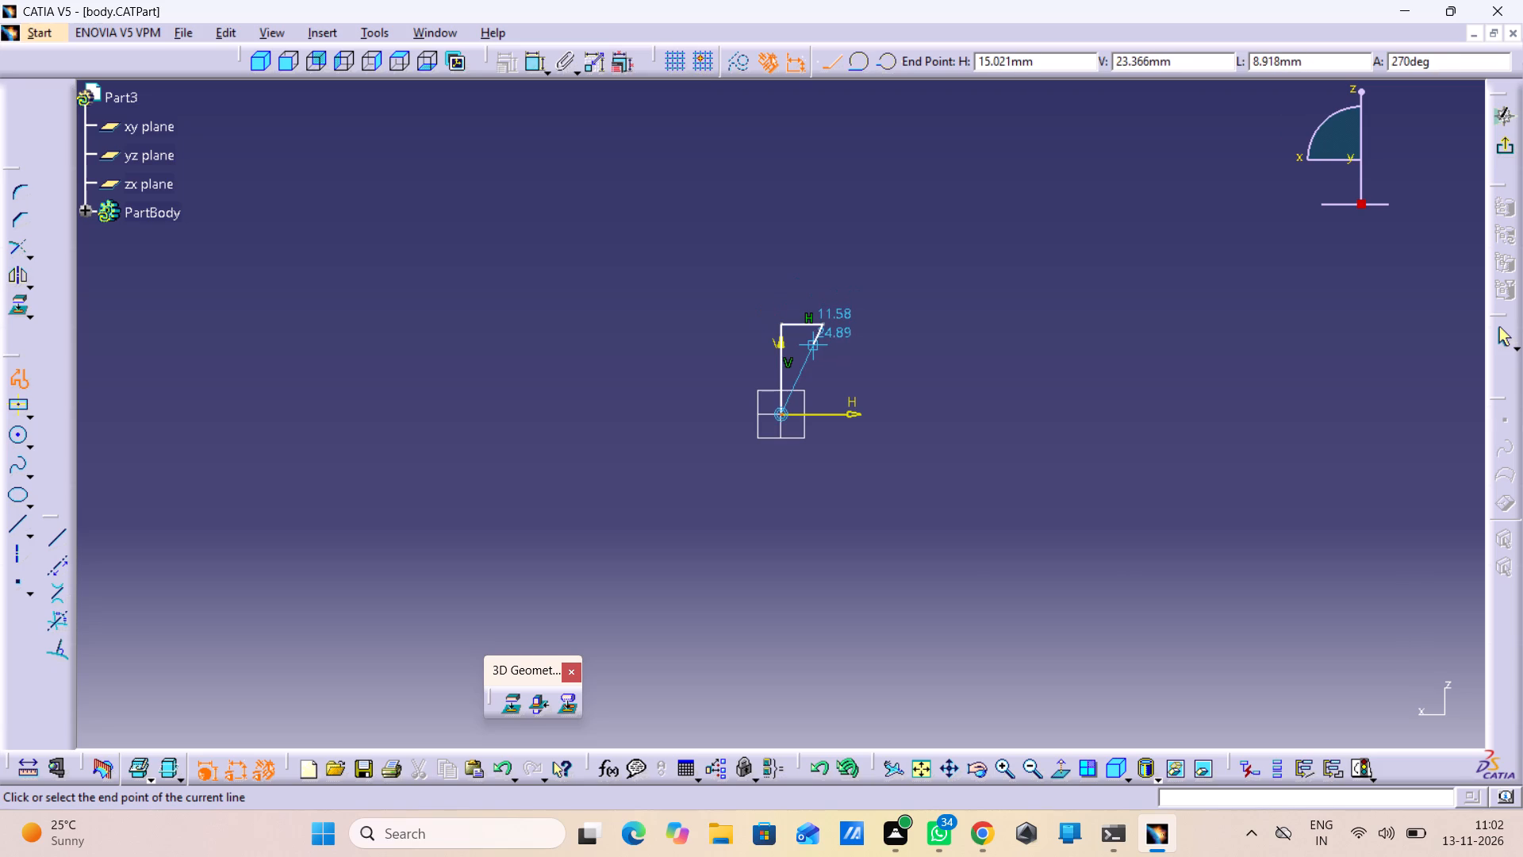
pyautogui.click(821, 352)
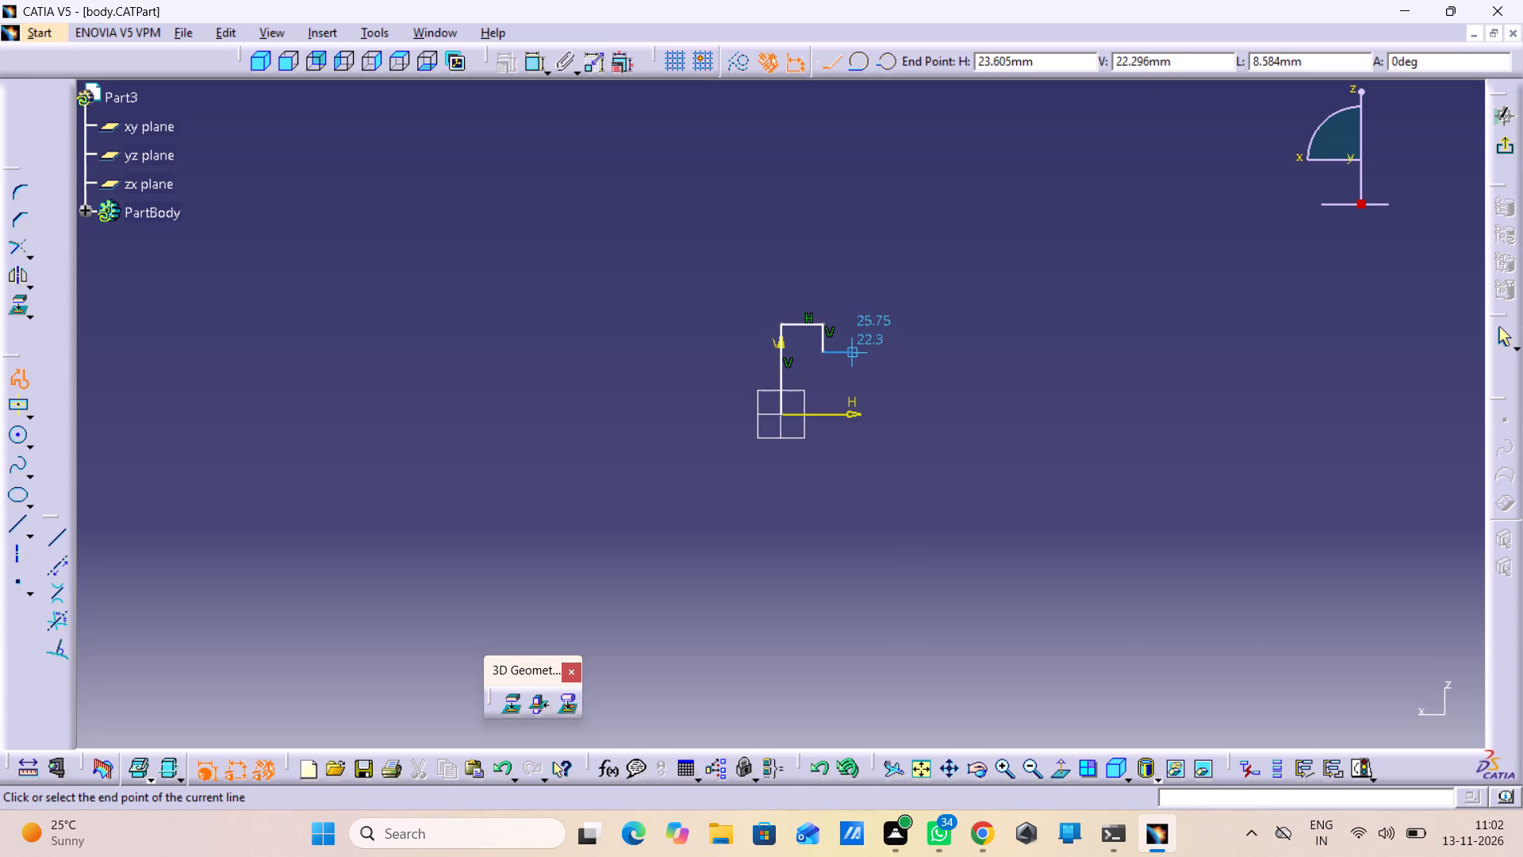
pyautogui.click(852, 351)
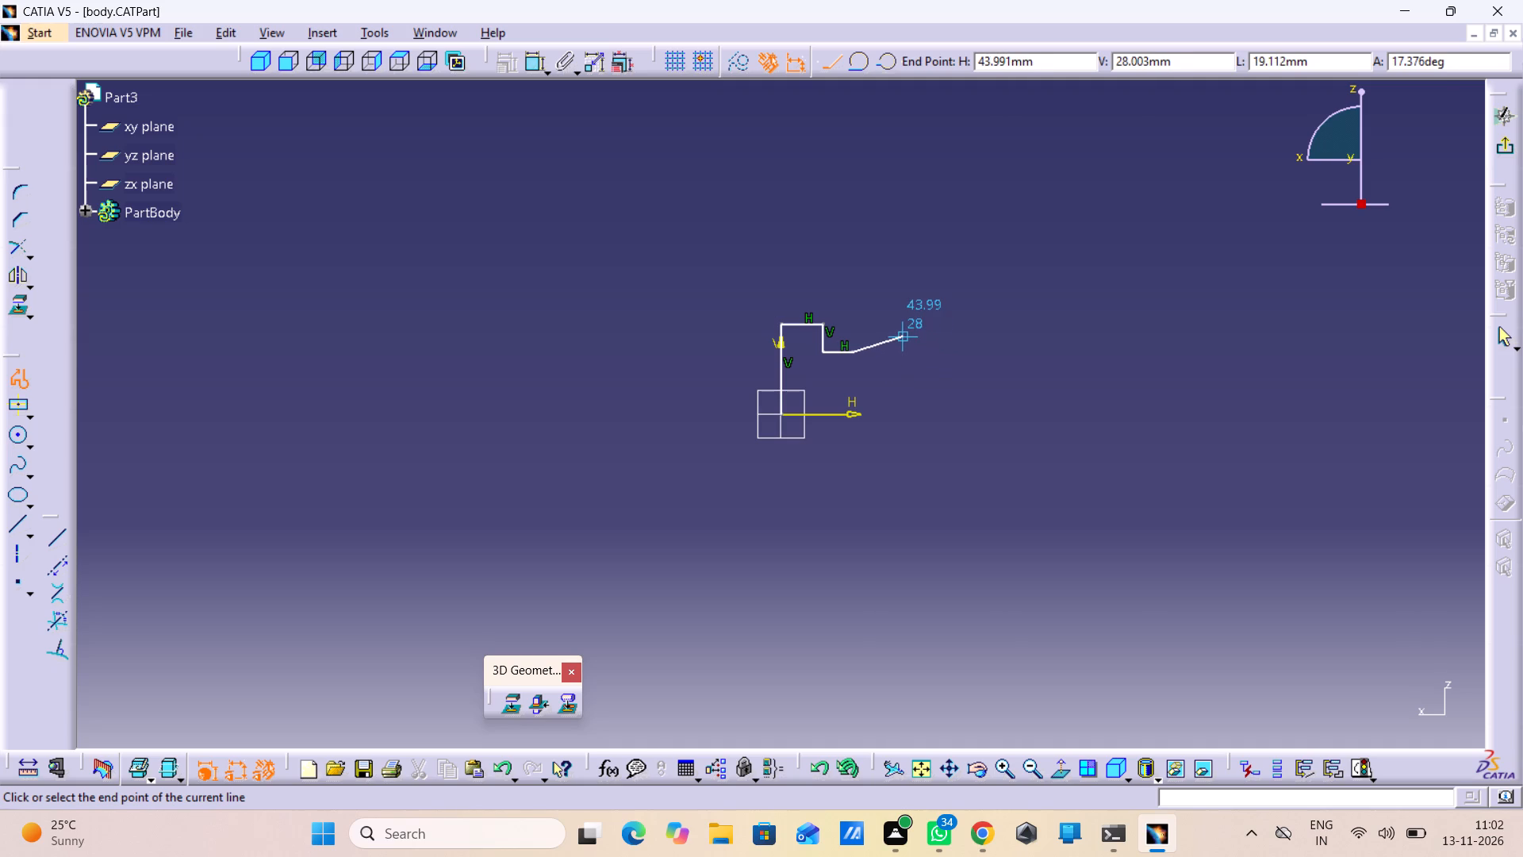
pyautogui.click(899, 334)
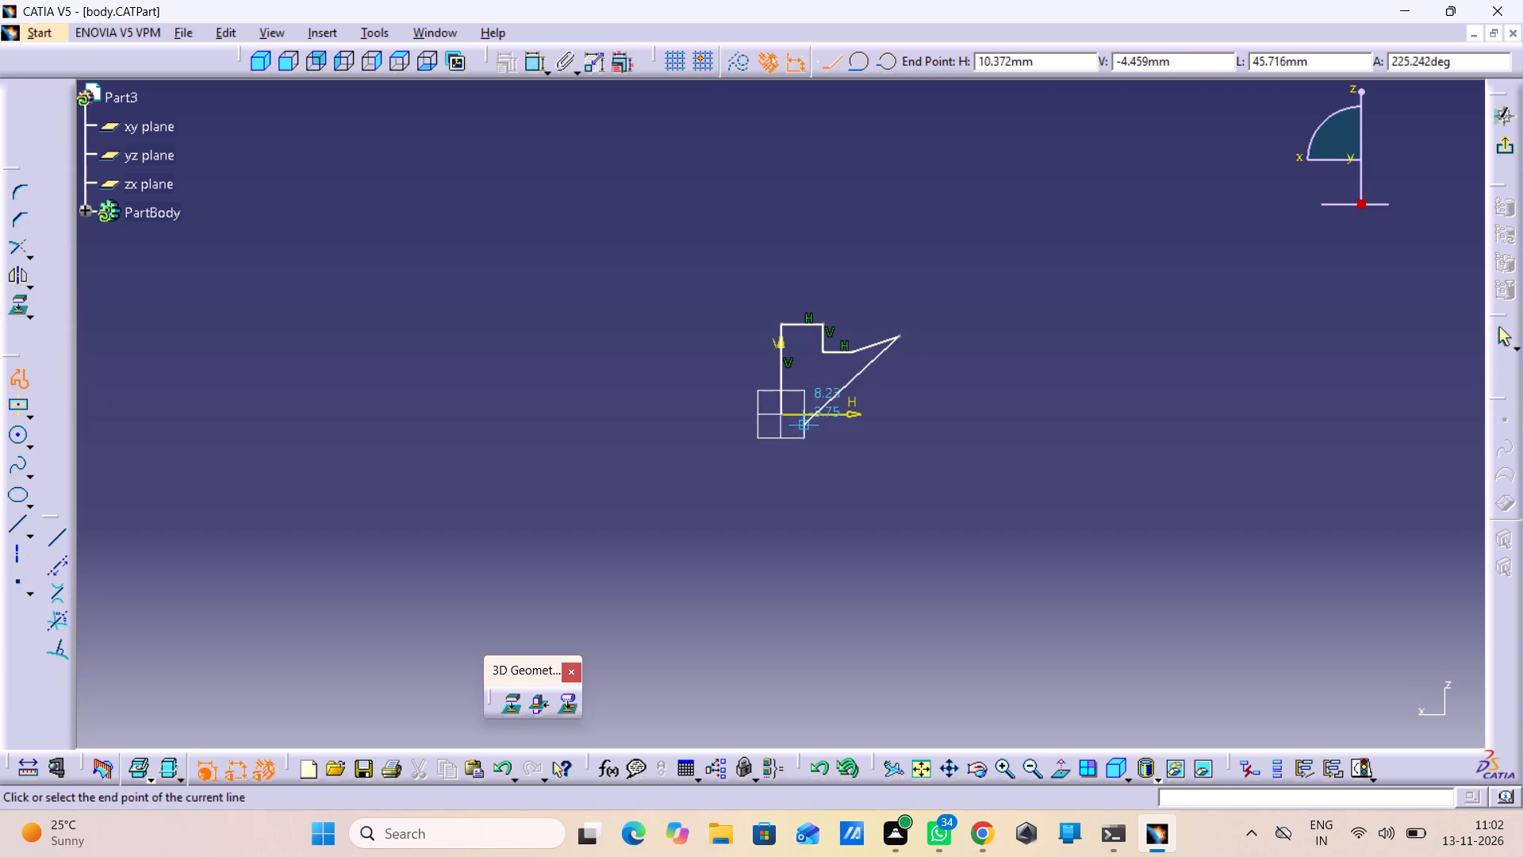
pyautogui.click(942, 332)
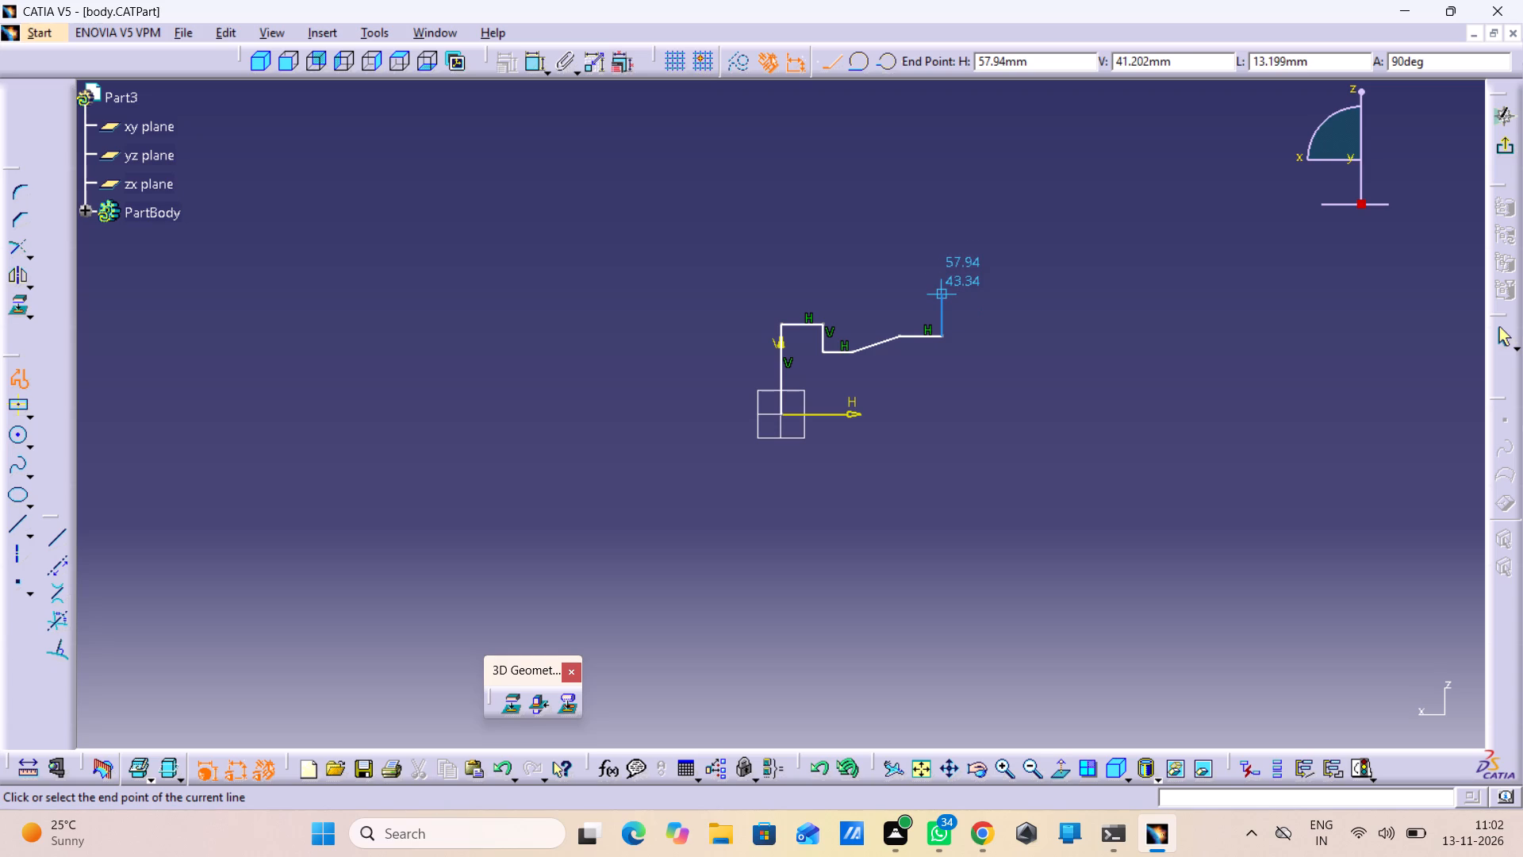
pyautogui.click(946, 302)
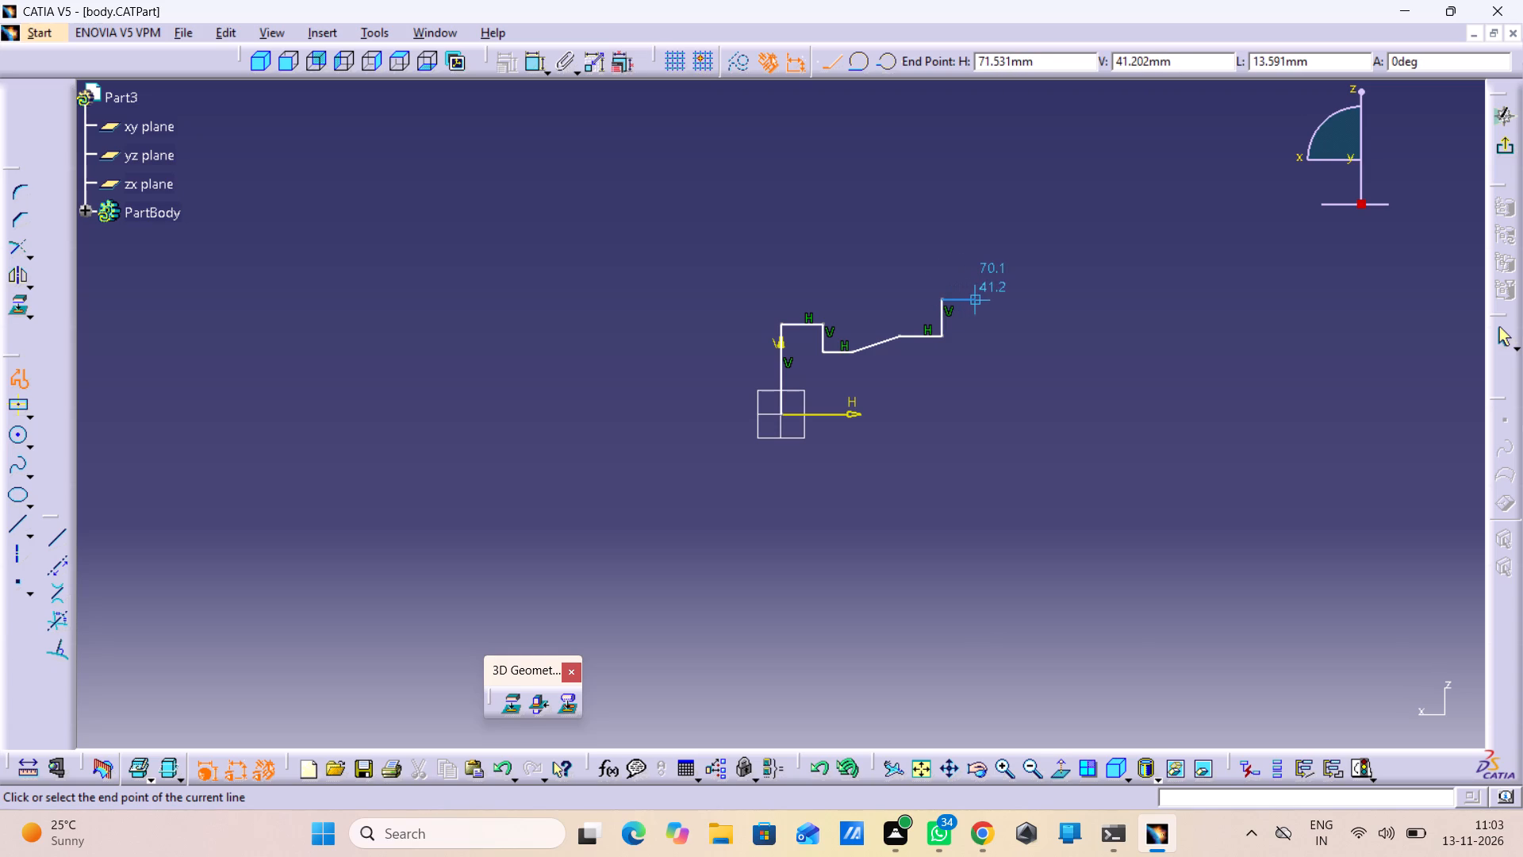
pyautogui.click(981, 300)
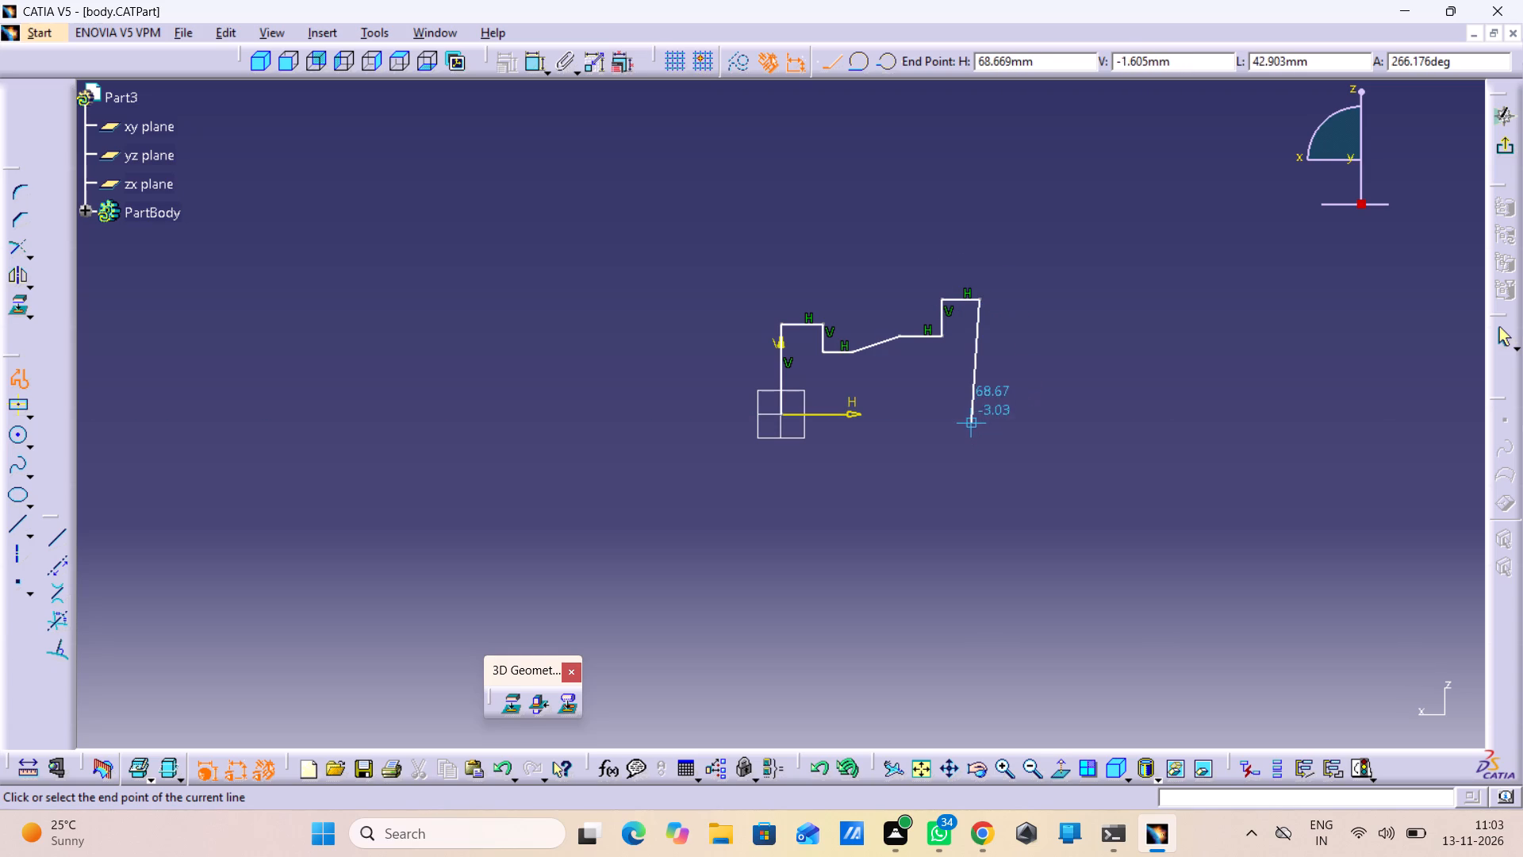
pyautogui.click(982, 410)
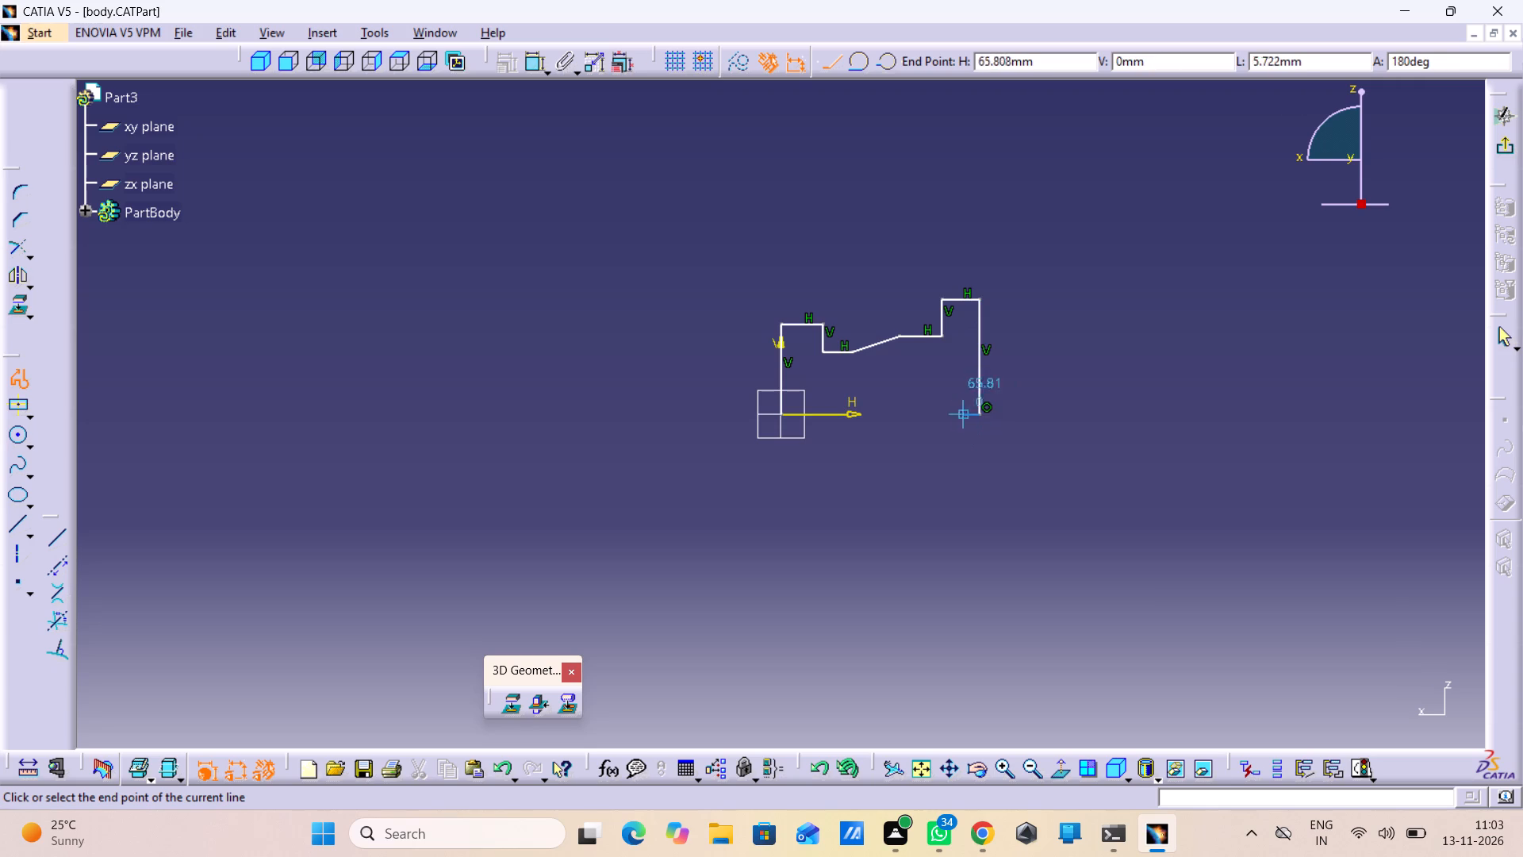
pyautogui.click(778, 416)
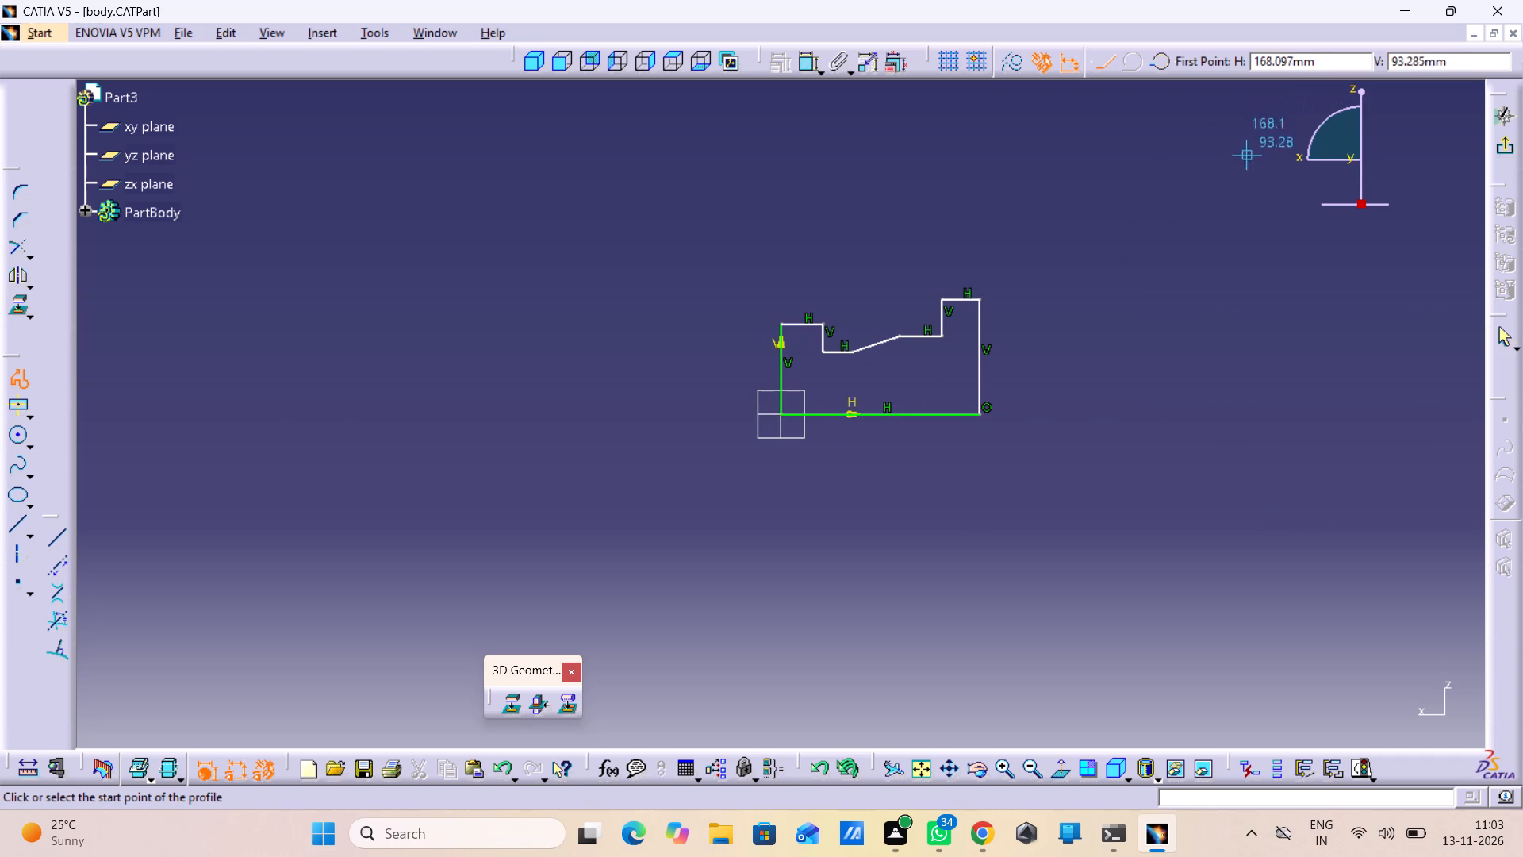
# Dimension the profile's vertical line on the V axis and set its length to 56/2 (28 mm).
pyautogui.doubleClick(811, 70)
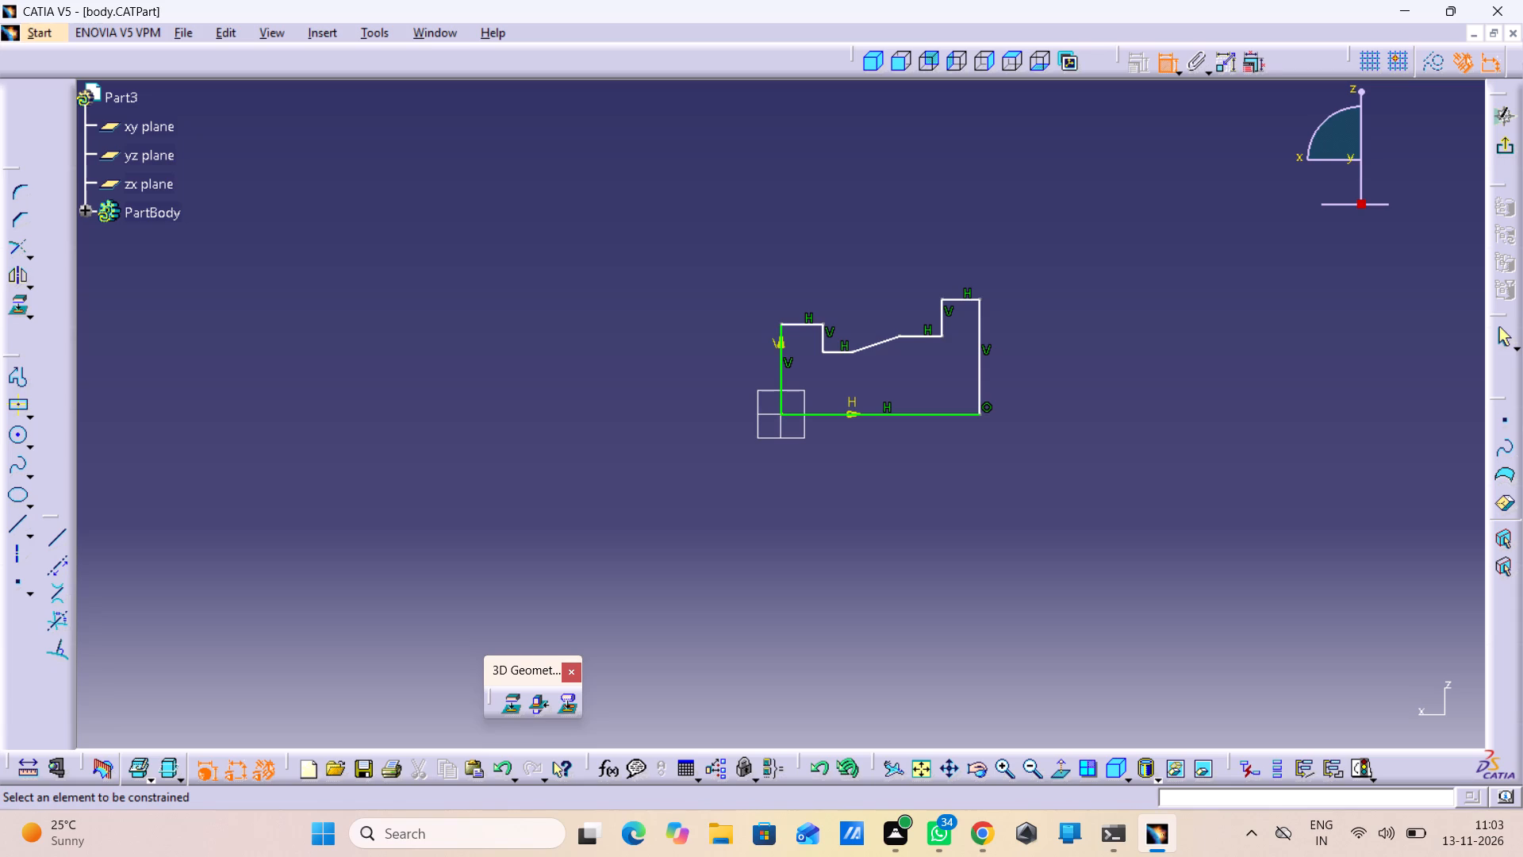
pyautogui.click(781, 352)
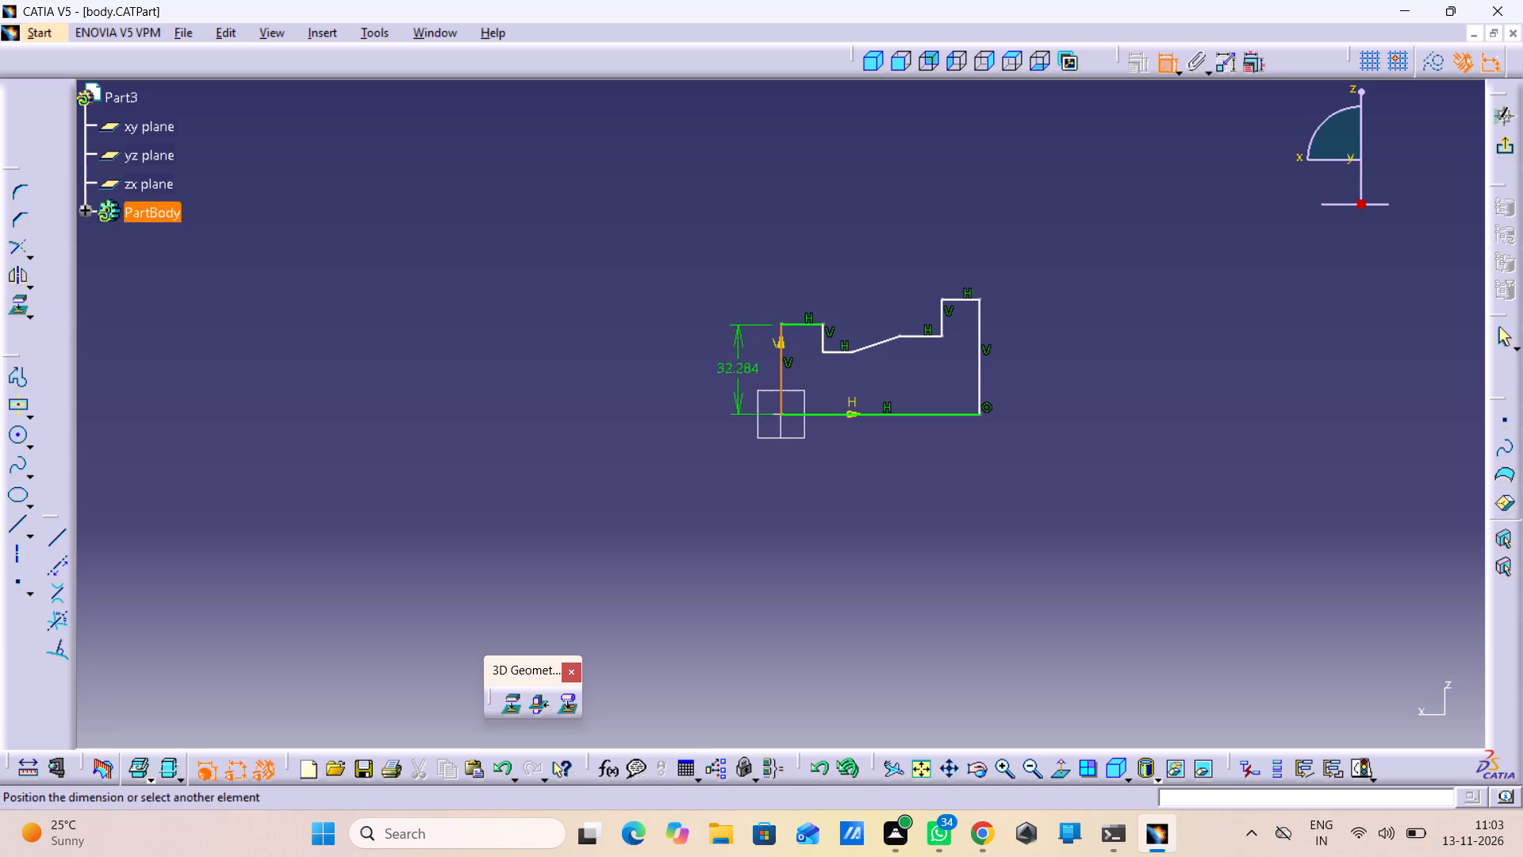
pyautogui.click(731, 366)
pyautogui.doubleClick(731, 357)
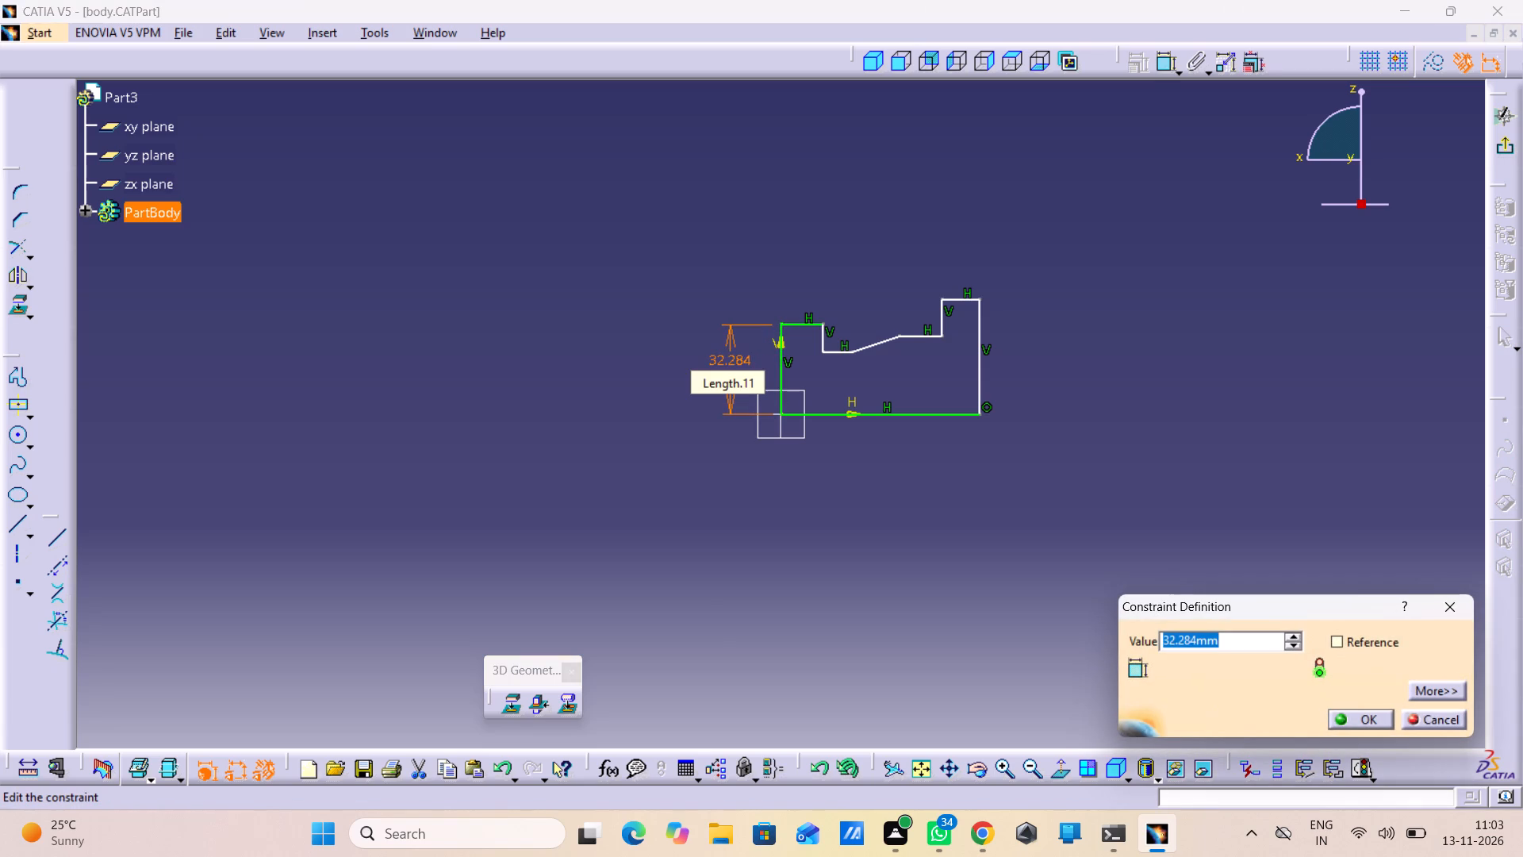
pyautogui.write('56/2')
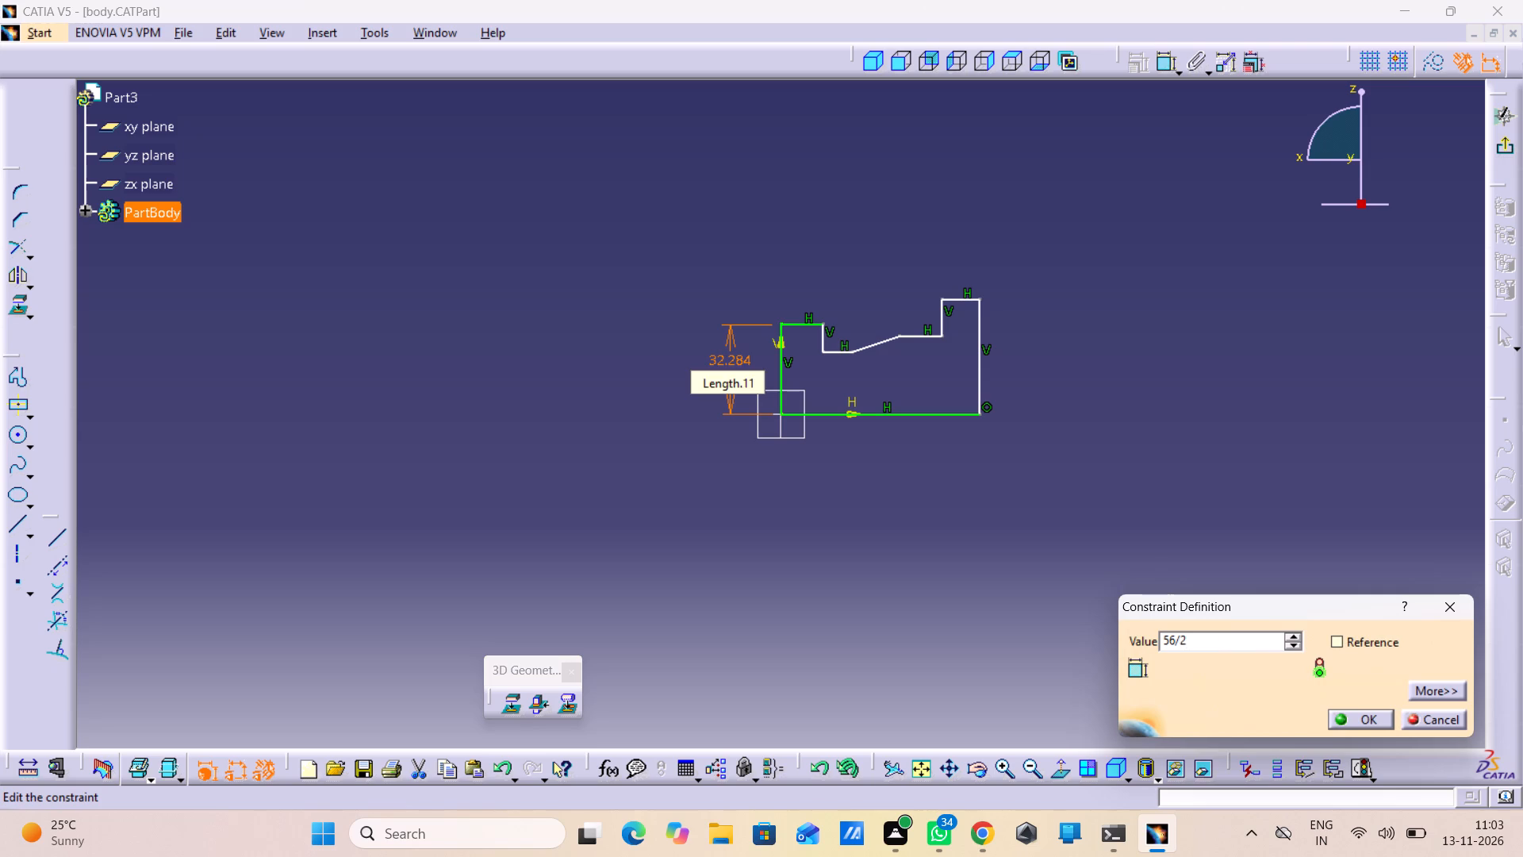
pyautogui.click(1374, 716)
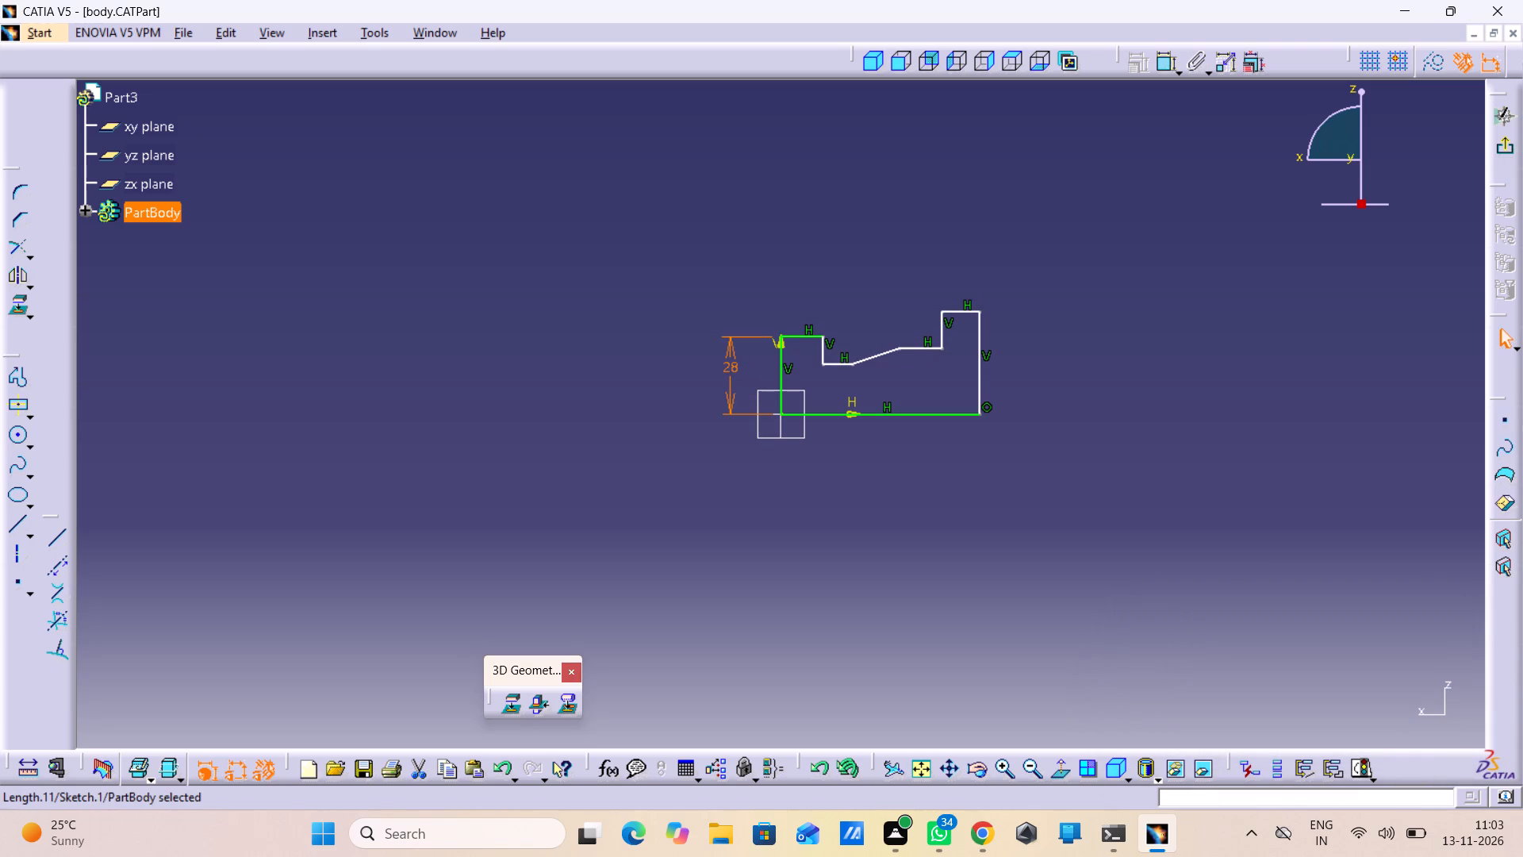
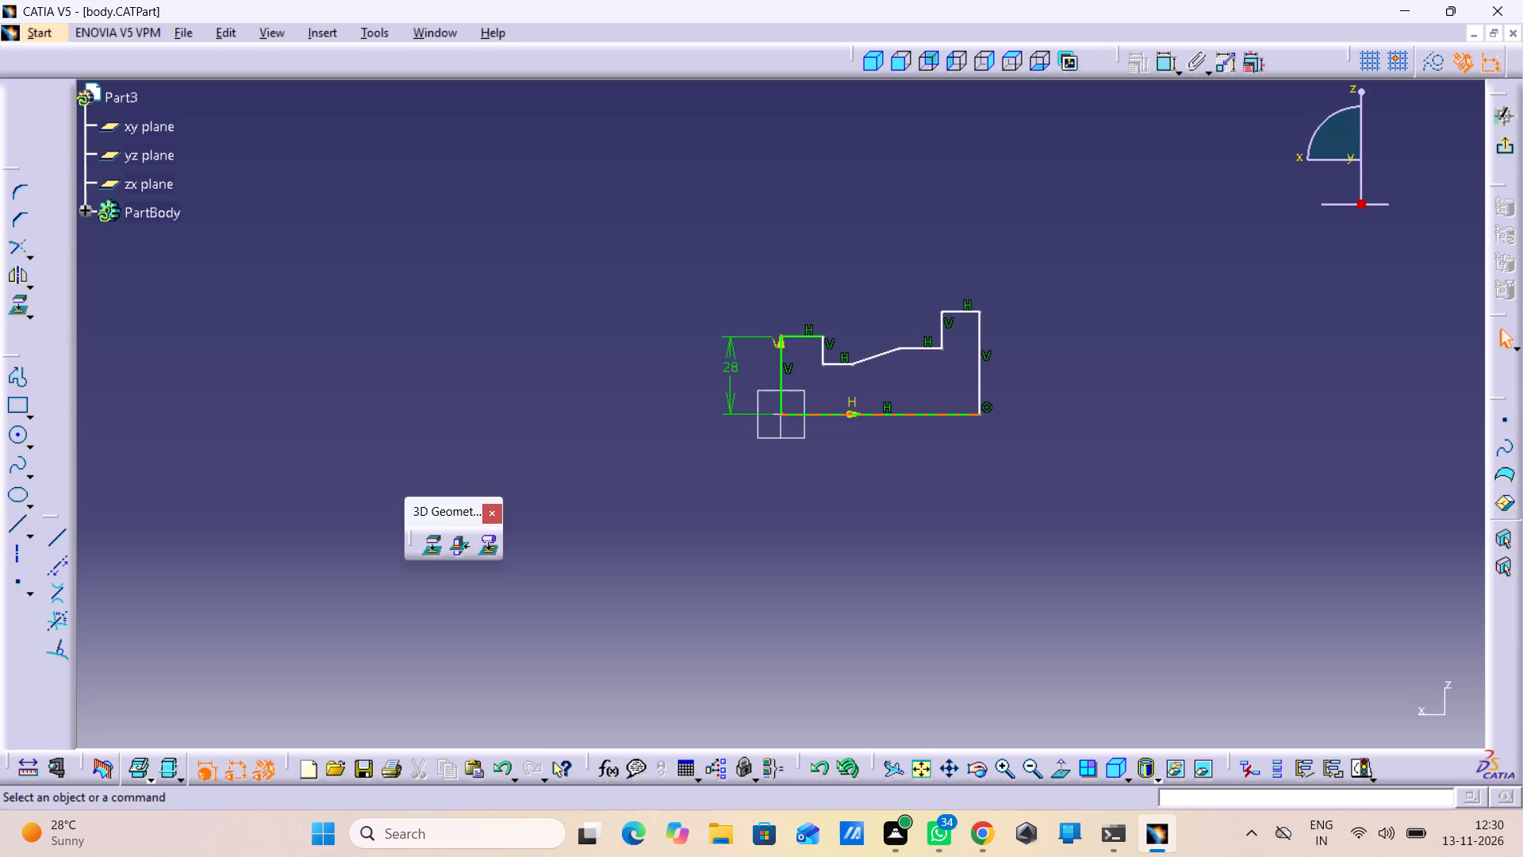
# Move the profile's recessed horizontal line before the slope up to just above the first horizontal line at 28 mm height.
pyautogui.moveTo(836, 359); pyautogui.dragTo(854, 321)
pyautogui.moveTo(854, 321); pyautogui.dragTo(852, 320)
pyautogui.moveTo(834, 363); pyautogui.dragTo(857, 310)
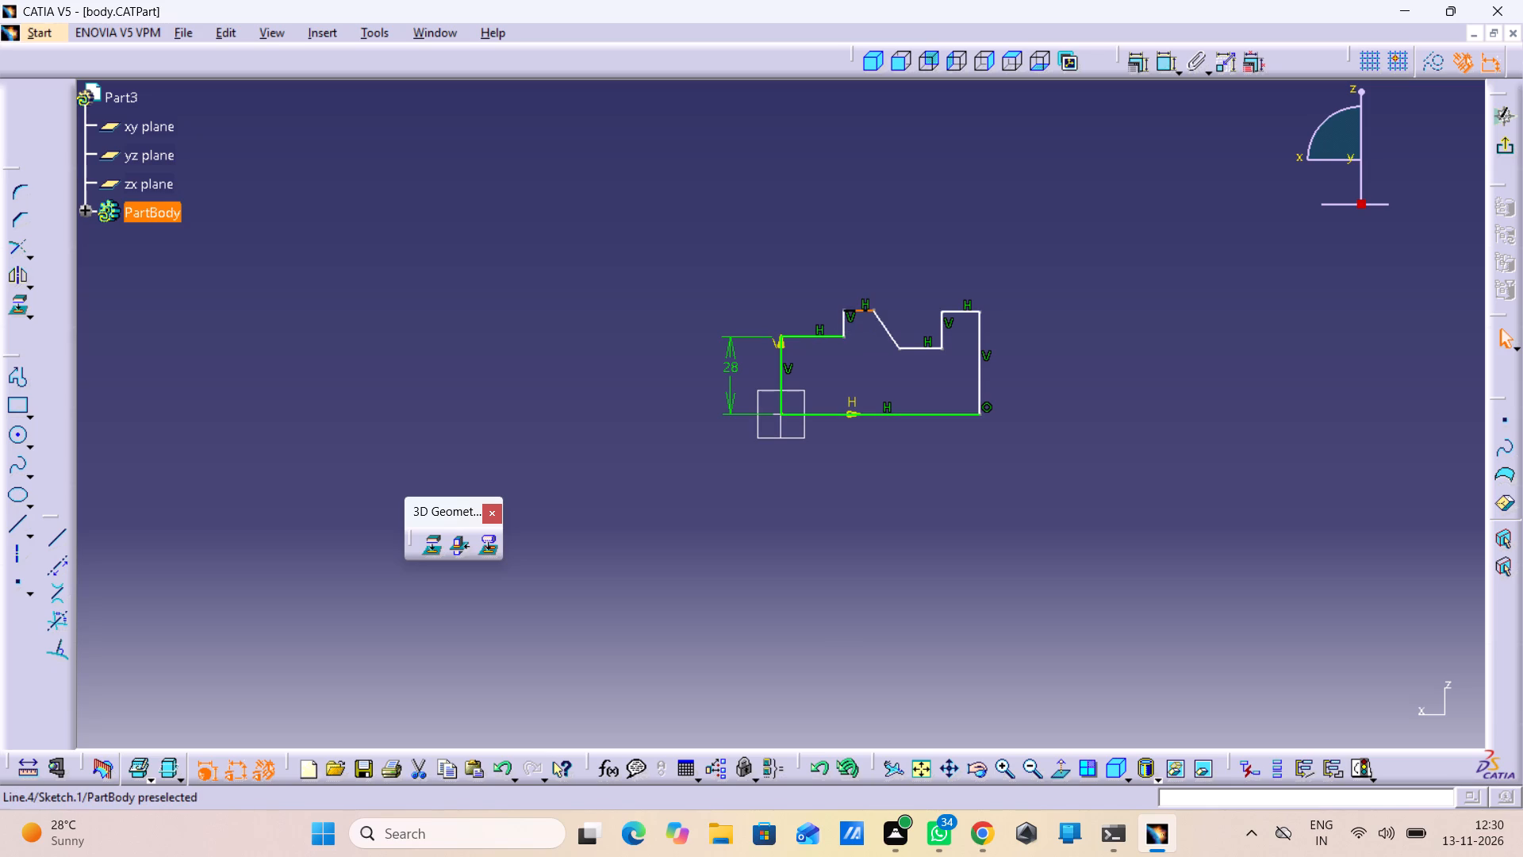
pyautogui.moveTo(857, 310); pyautogui.dragTo(845, 314)
pyautogui.moveTo(845, 314); pyautogui.dragTo(848, 324)
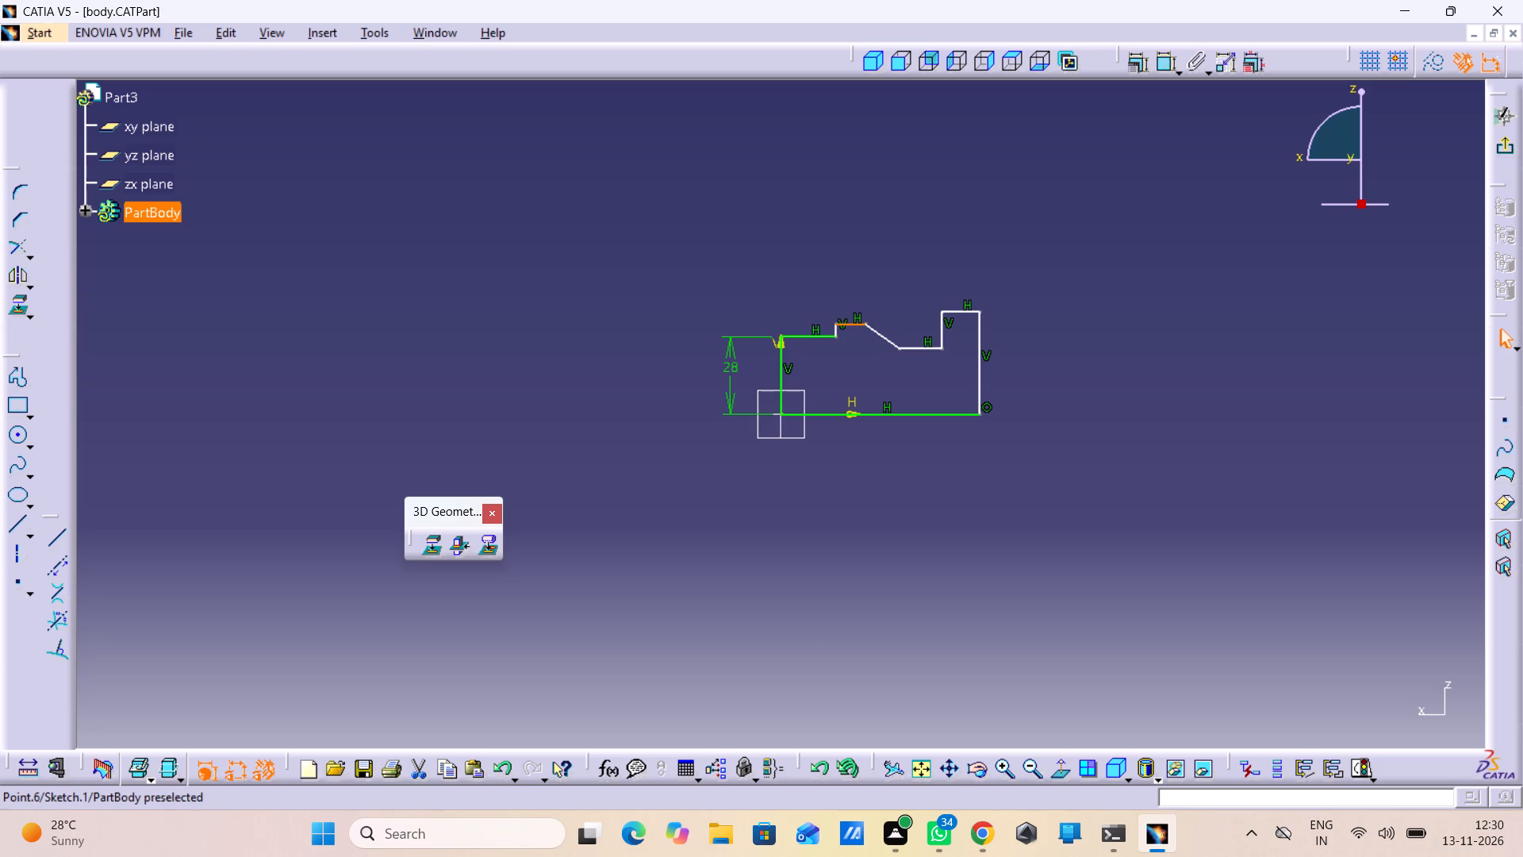
# Reposition the horizontal line after the slope and the topmost end line so the profile climbs in successive steps away from the V axis.
pyautogui.moveTo(908, 348); pyautogui.dragTo(915, 324)
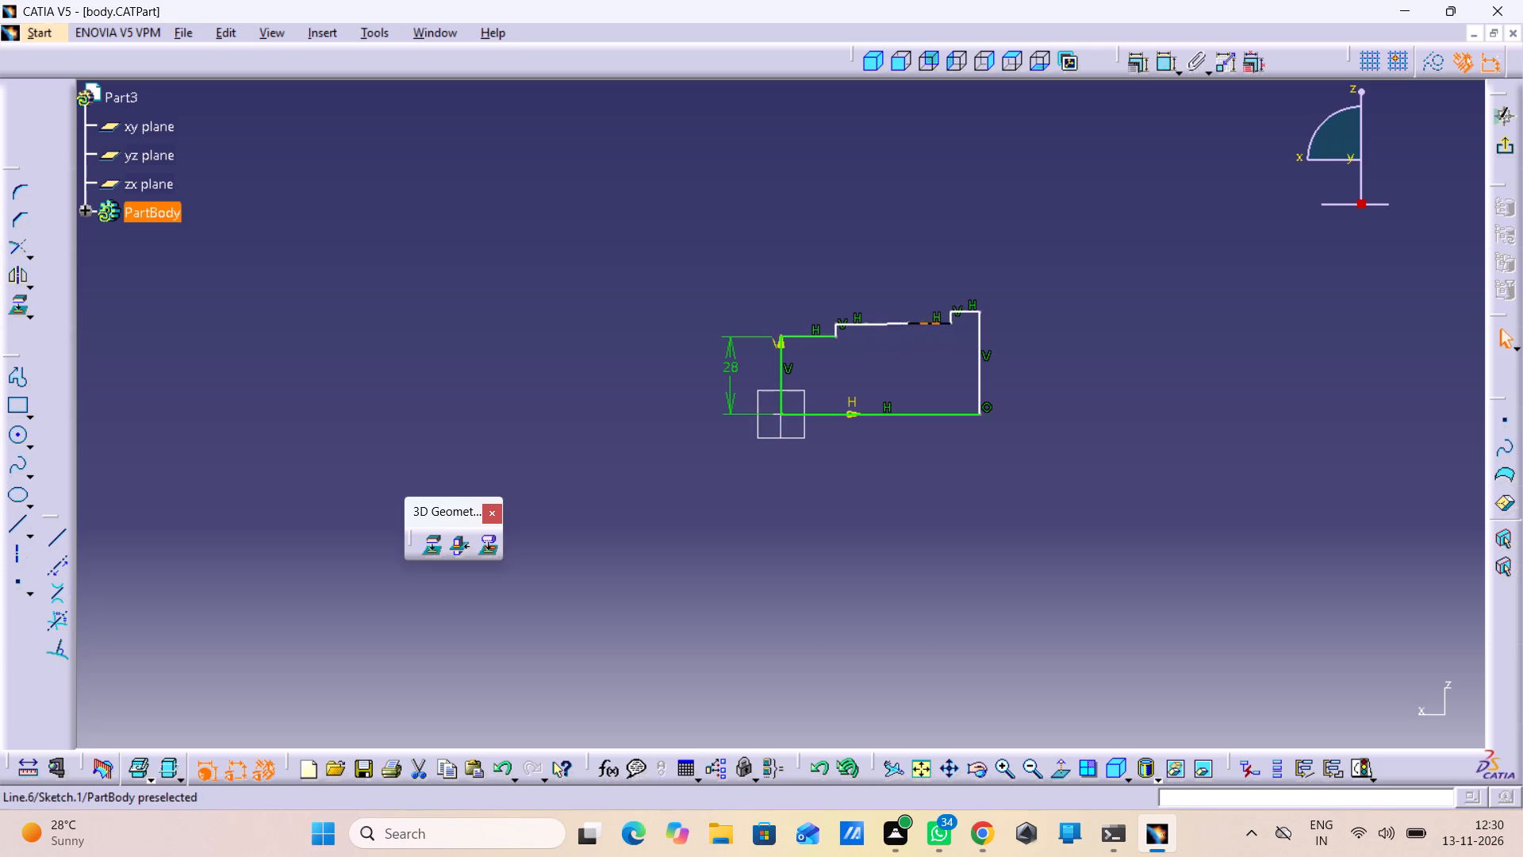
pyautogui.moveTo(915, 324); pyautogui.dragTo(907, 300)
pyautogui.moveTo(907, 300); pyautogui.dragTo(908, 301)
pyautogui.moveTo(908, 301); pyautogui.dragTo(908, 302)
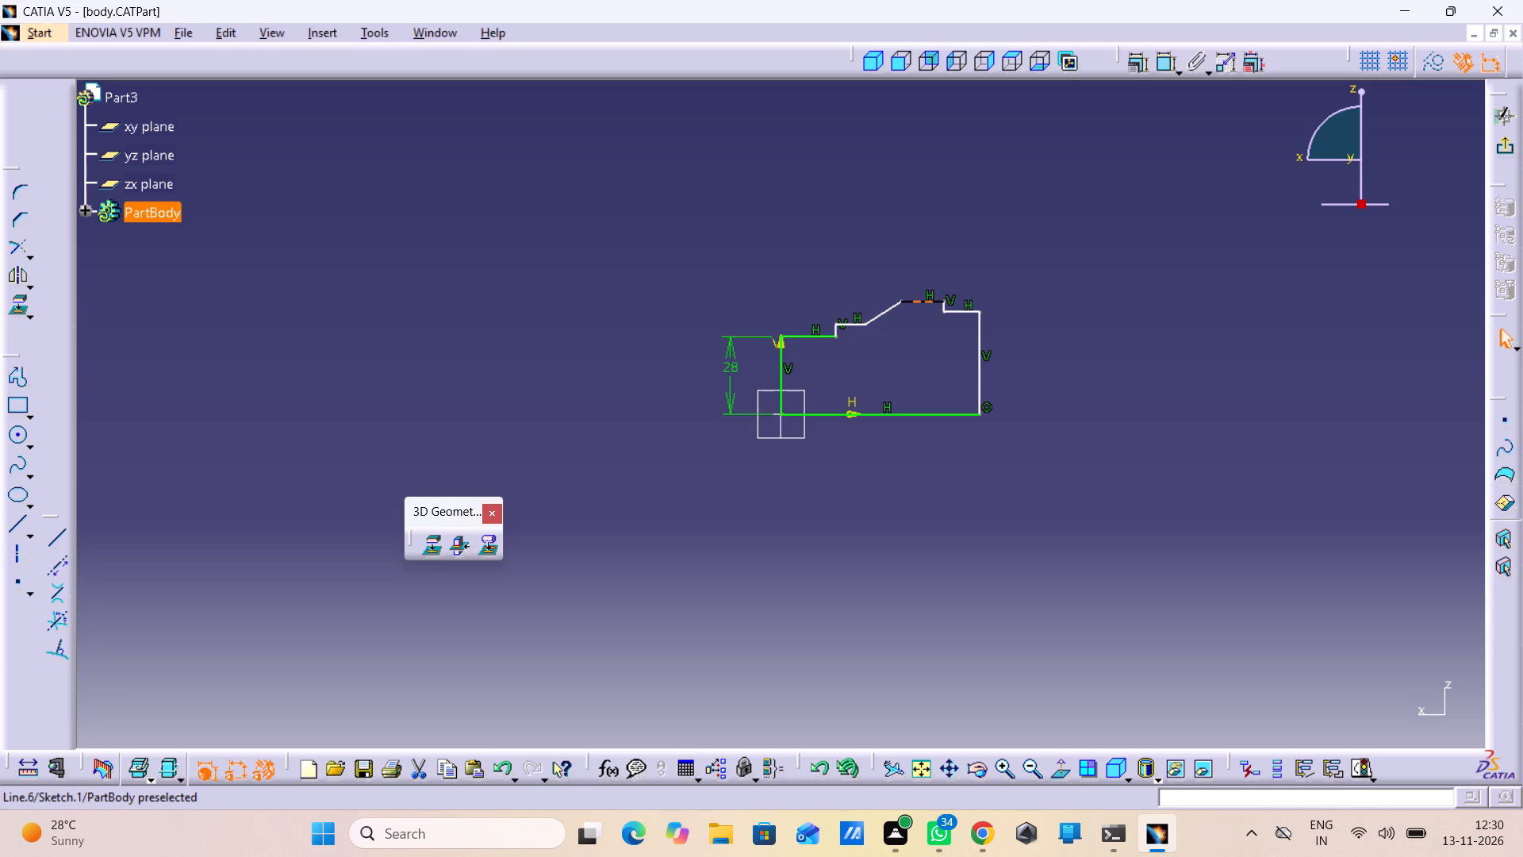
pyautogui.moveTo(908, 302); pyautogui.dragTo(907, 285)
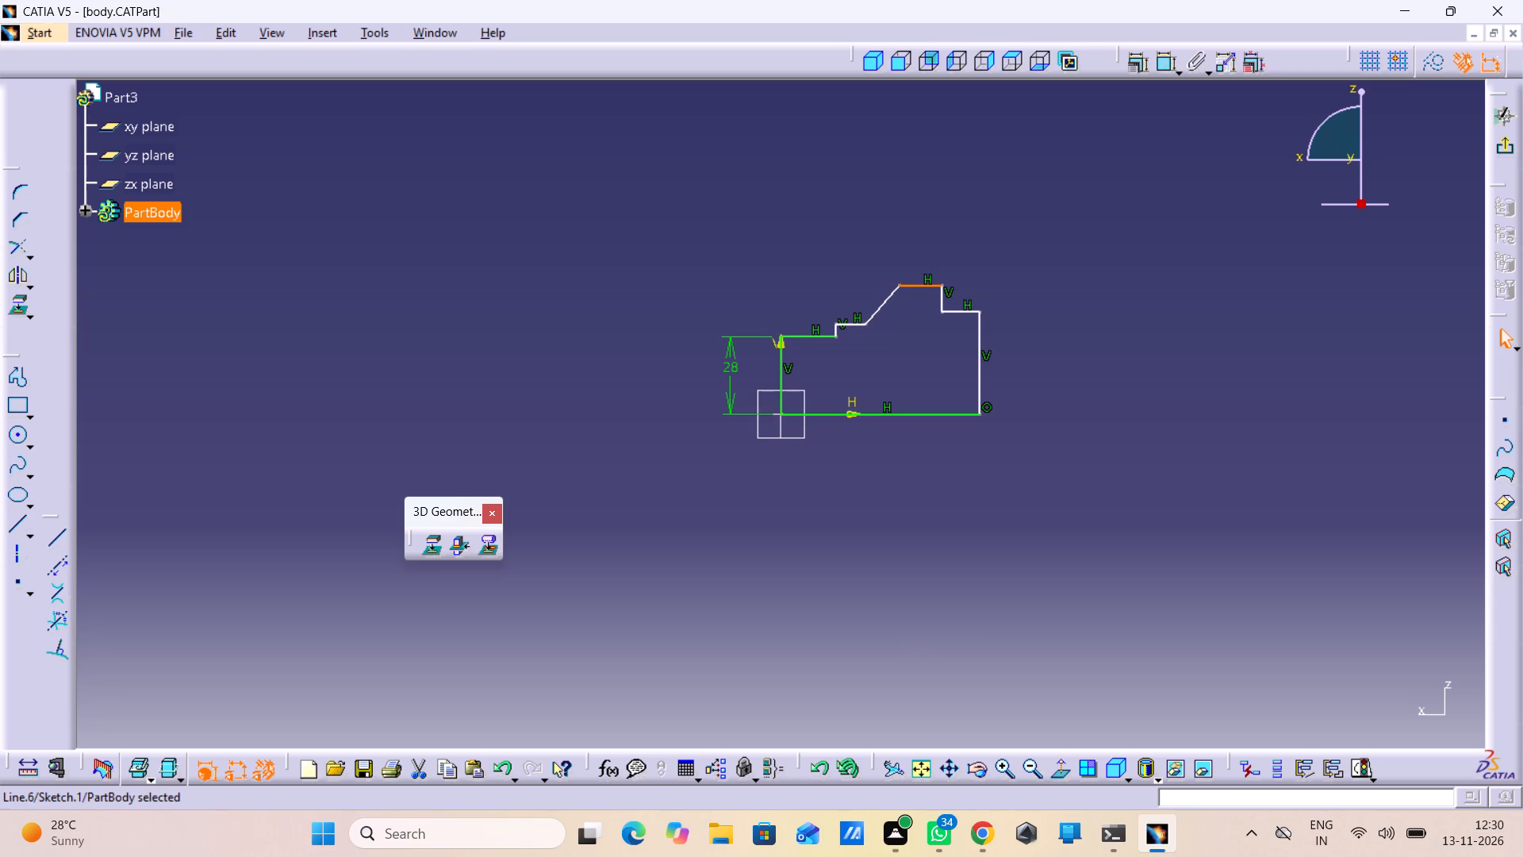
pyautogui.moveTo(954, 307); pyautogui.dragTo(953, 237)
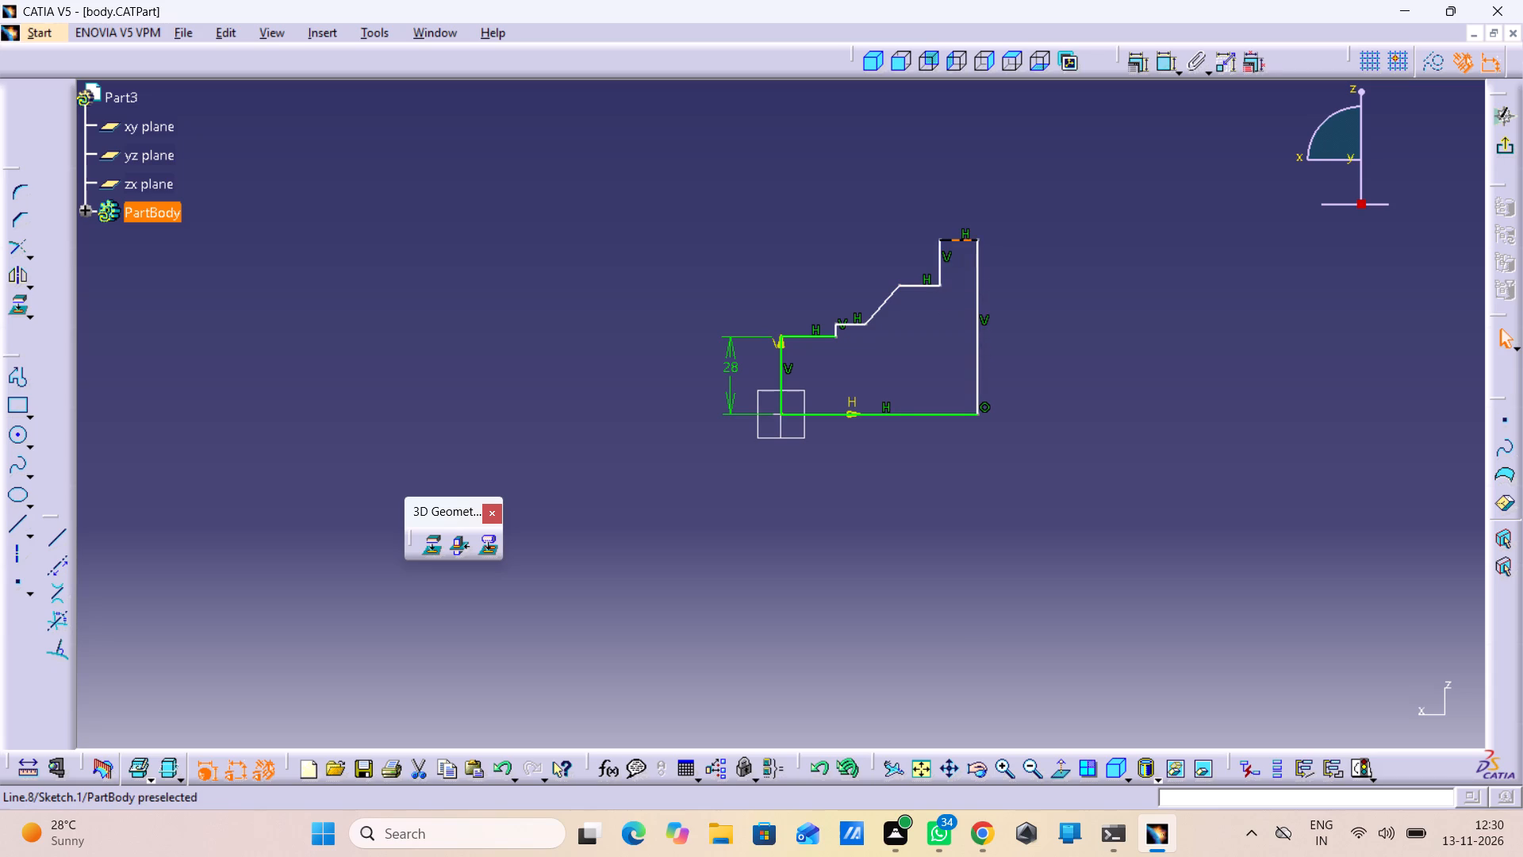
pyautogui.moveTo(953, 237); pyautogui.dragTo(951, 235)
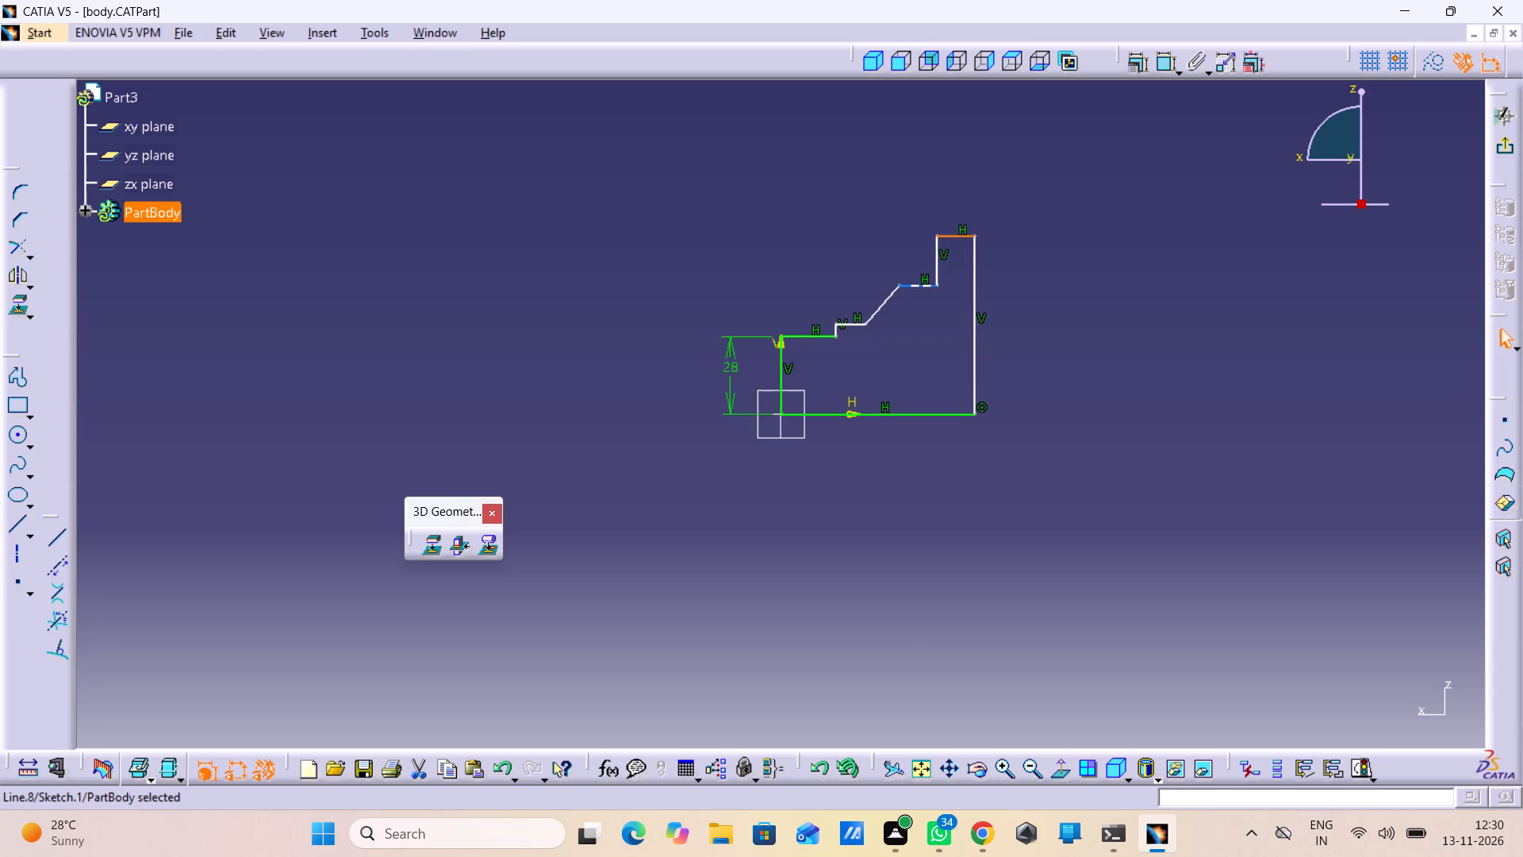
pyautogui.moveTo(920, 285); pyautogui.dragTo(920, 315)
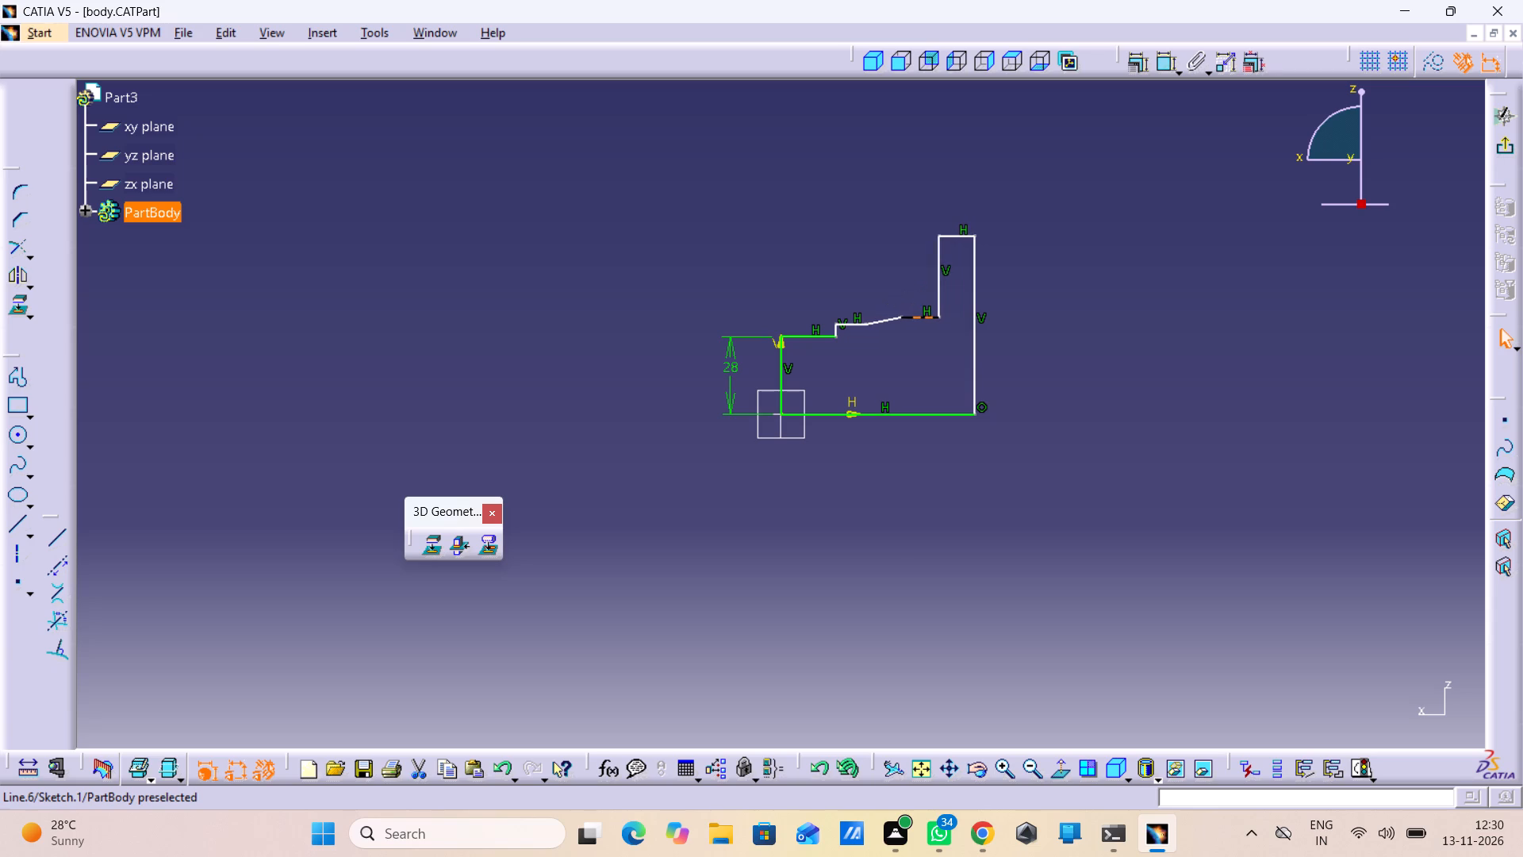
pyautogui.moveTo(920, 315); pyautogui.dragTo(920, 313)
pyautogui.moveTo(964, 226); pyautogui.dragTo(964, 244)
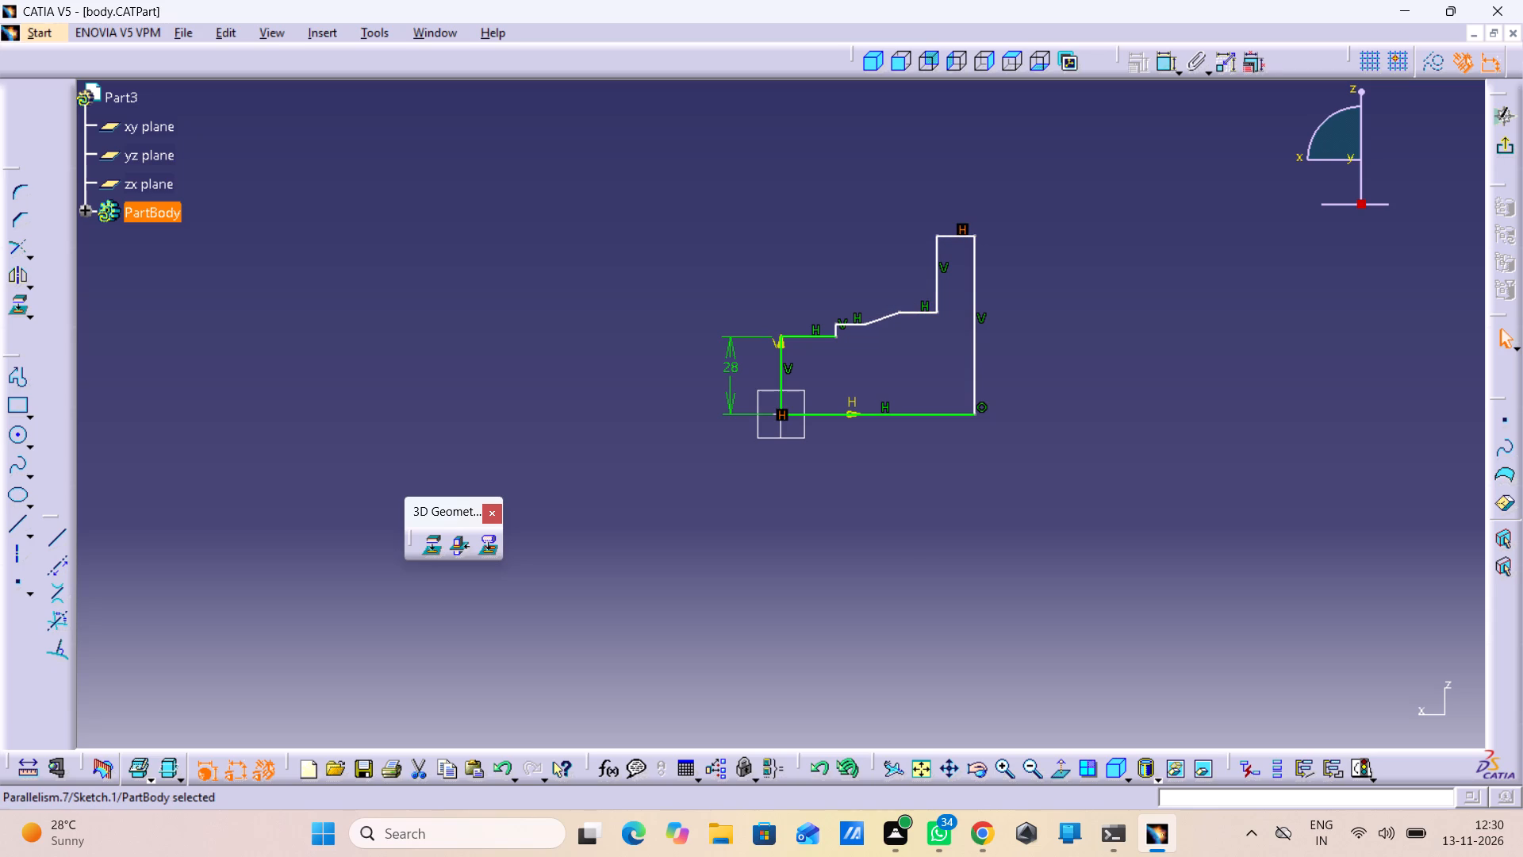
pyautogui.moveTo(1014, 216); pyautogui.dragTo(1007, 221)
pyautogui.moveTo(956, 233); pyautogui.dragTo(962, 279)
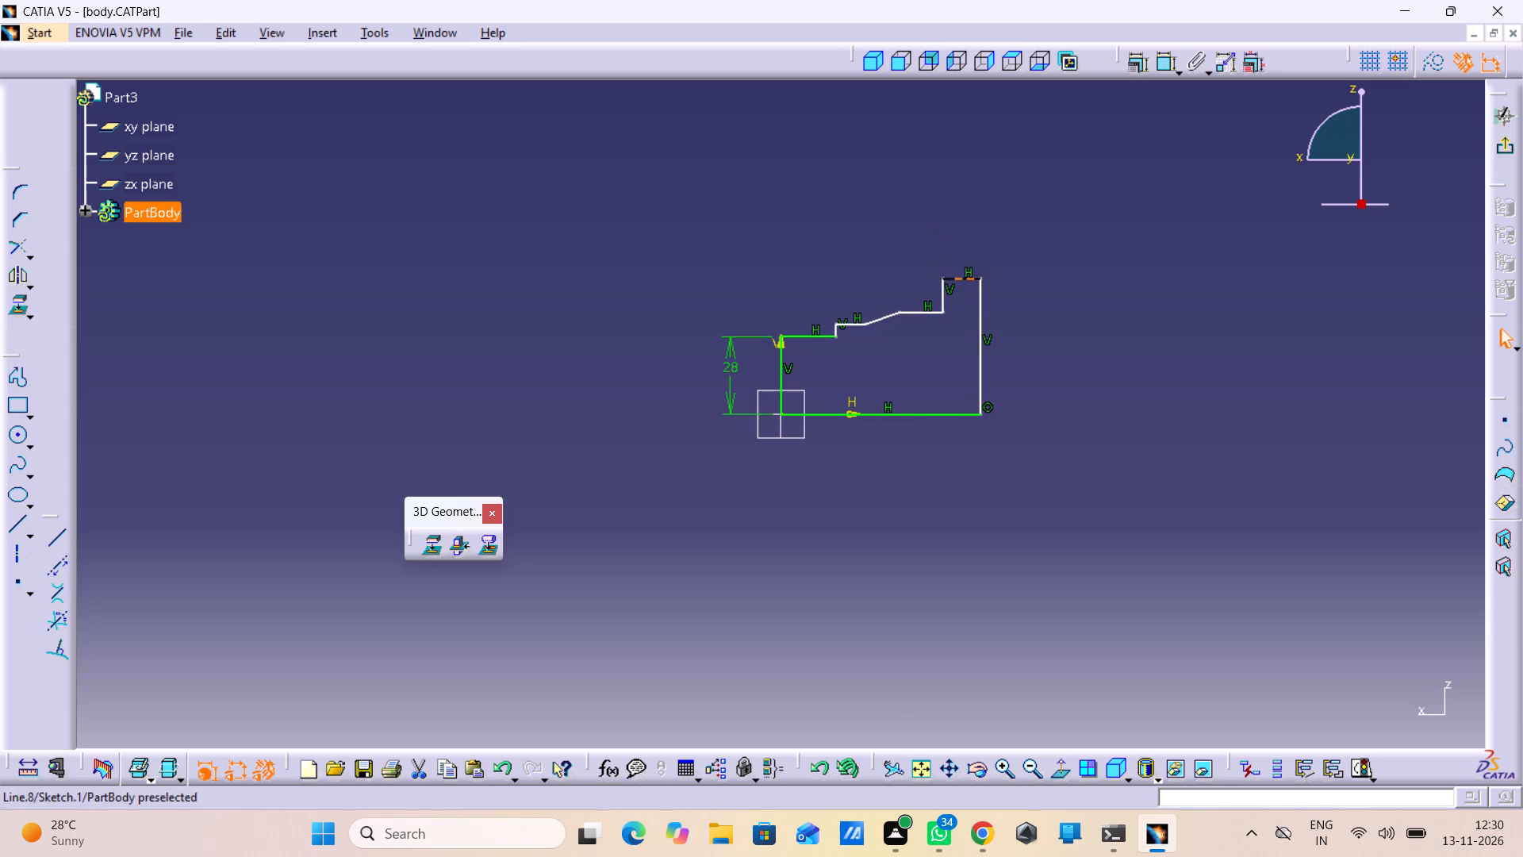
pyautogui.moveTo(962, 279); pyautogui.dragTo(962, 285)
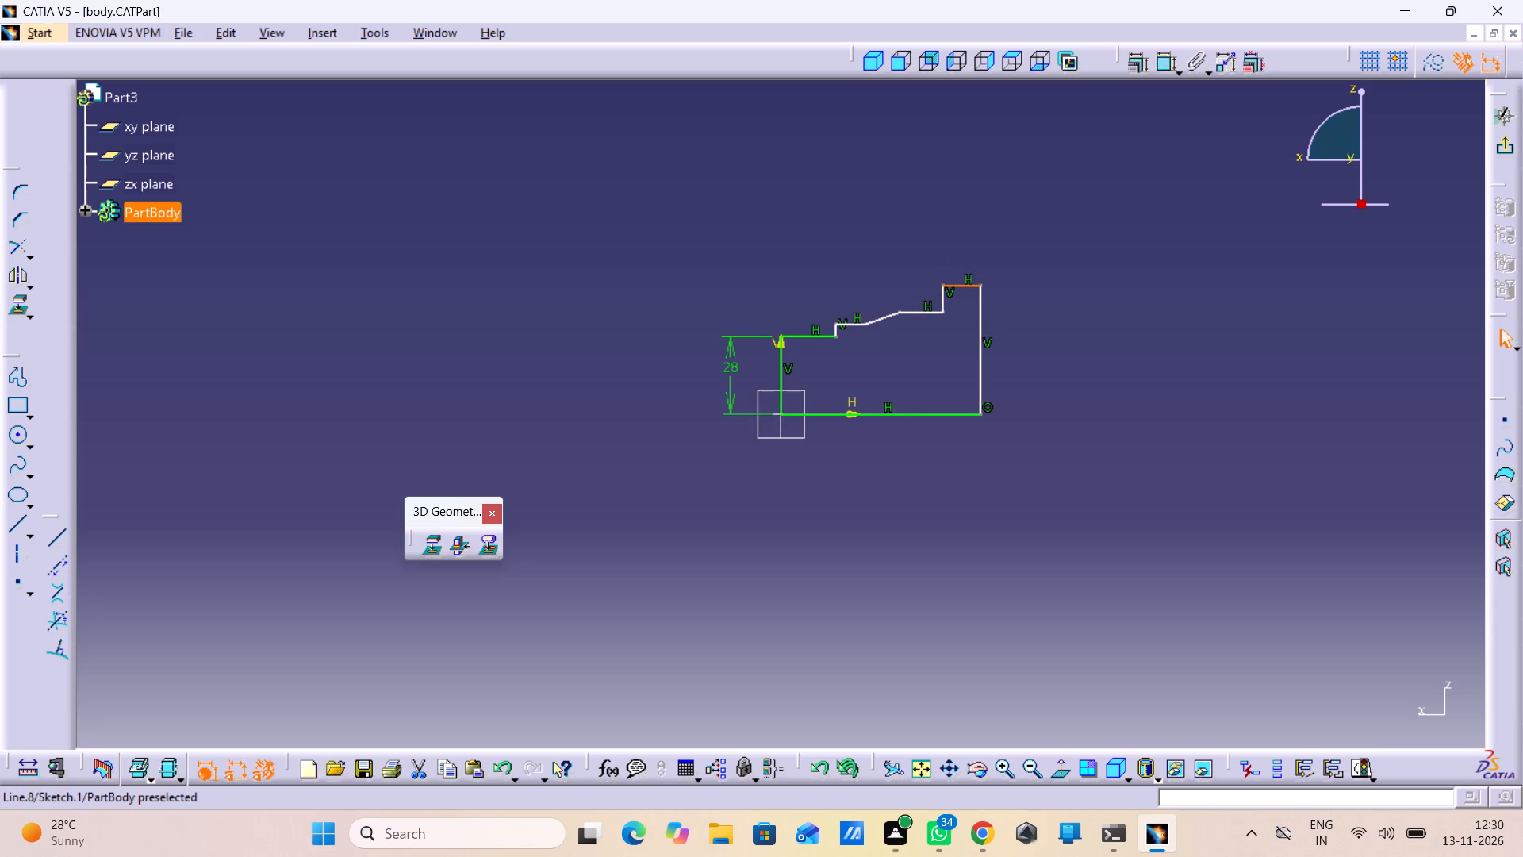
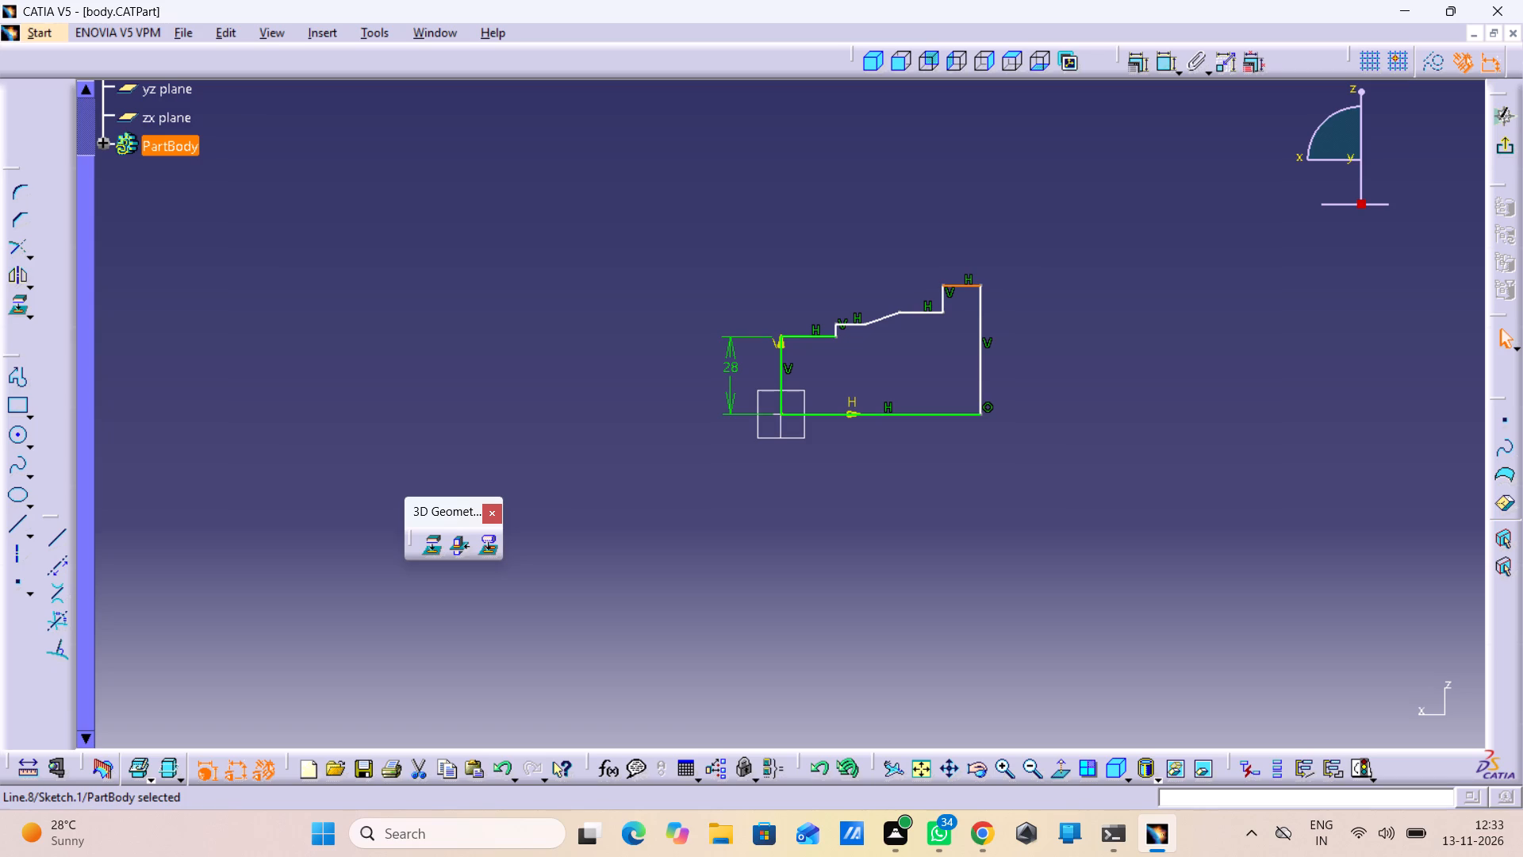
# Delete the horizontal line between the first vertical riser and the start of the slope.
pyautogui.rightClick(843, 321)
pyautogui.click(928, 588)
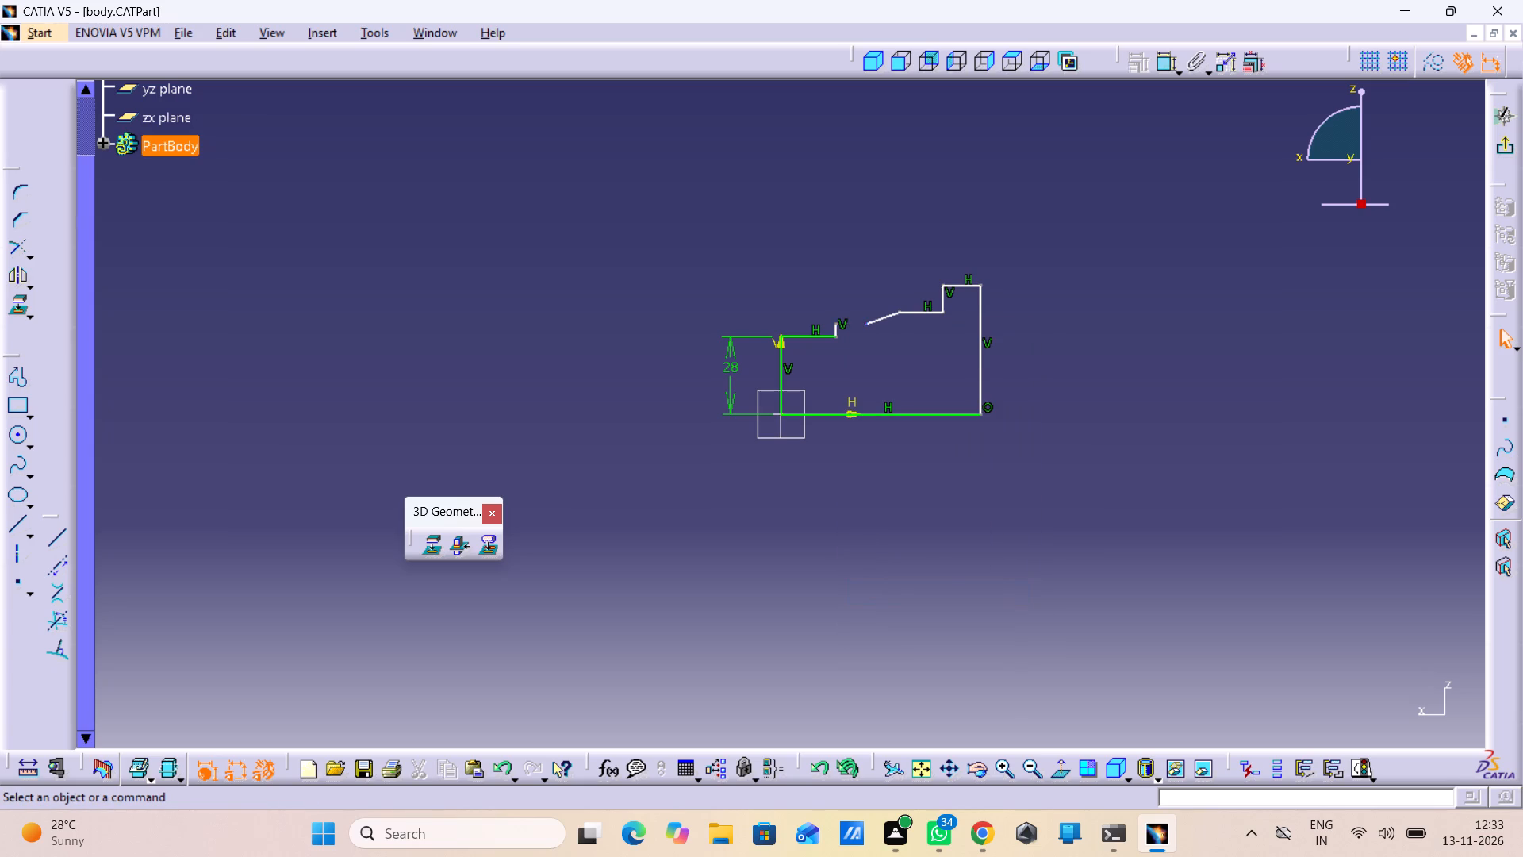
# Constrain the slope's free lower endpoint to be coincident with the top endpoint of the first vertical riser.
pyautogui.click(865, 328)
pyautogui.moveTo(1174, 201); pyautogui.dragTo(1172, 193)
pyautogui.doubleClick(1163, 62)
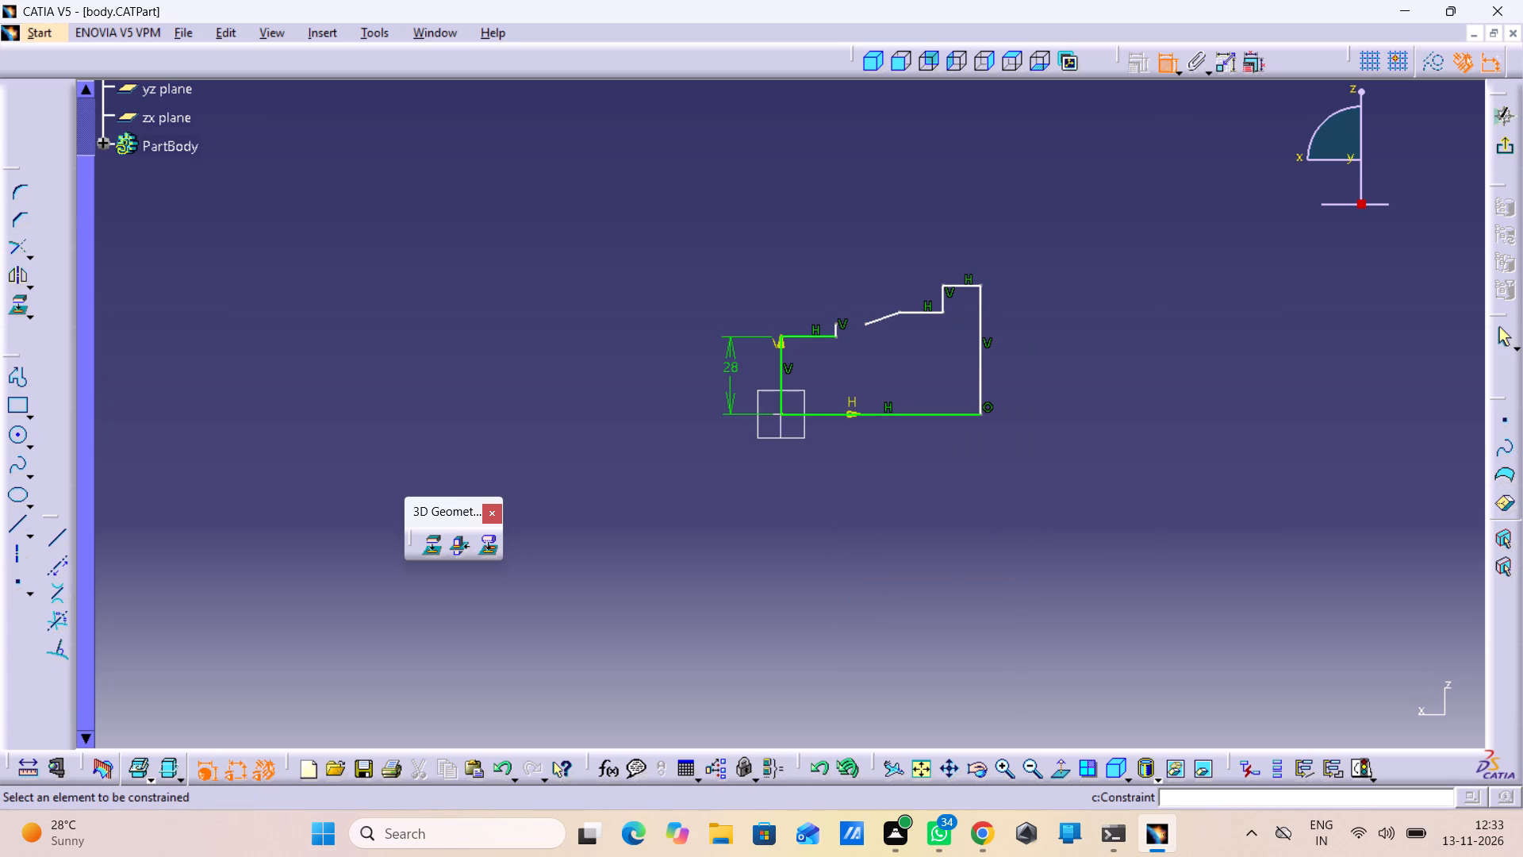
pyautogui.click(836, 327)
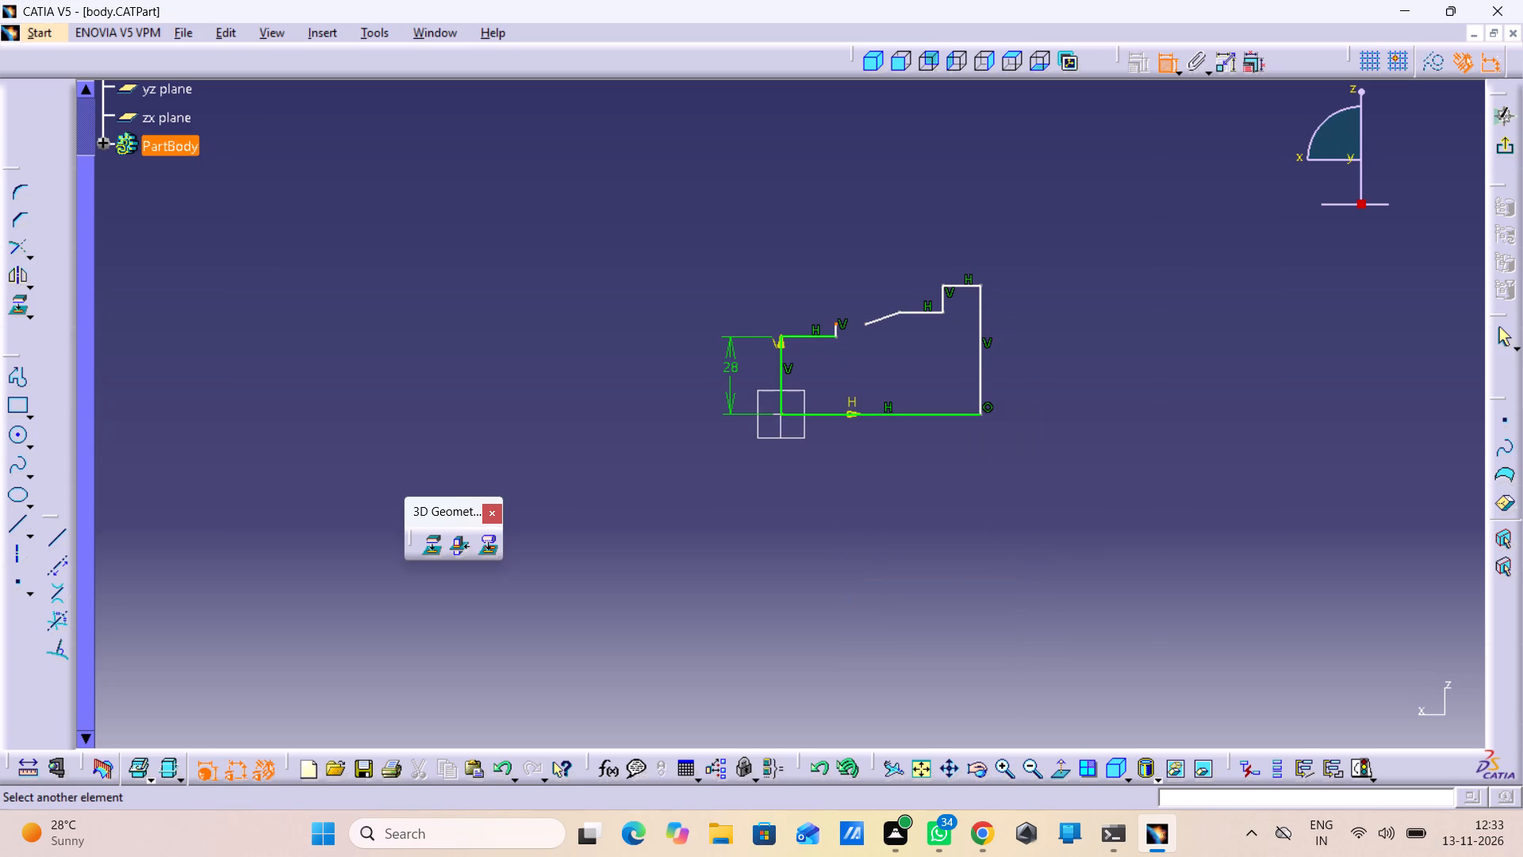
pyautogui.click(866, 323)
pyautogui.rightClick(856, 215)
pyautogui.click(923, 370)
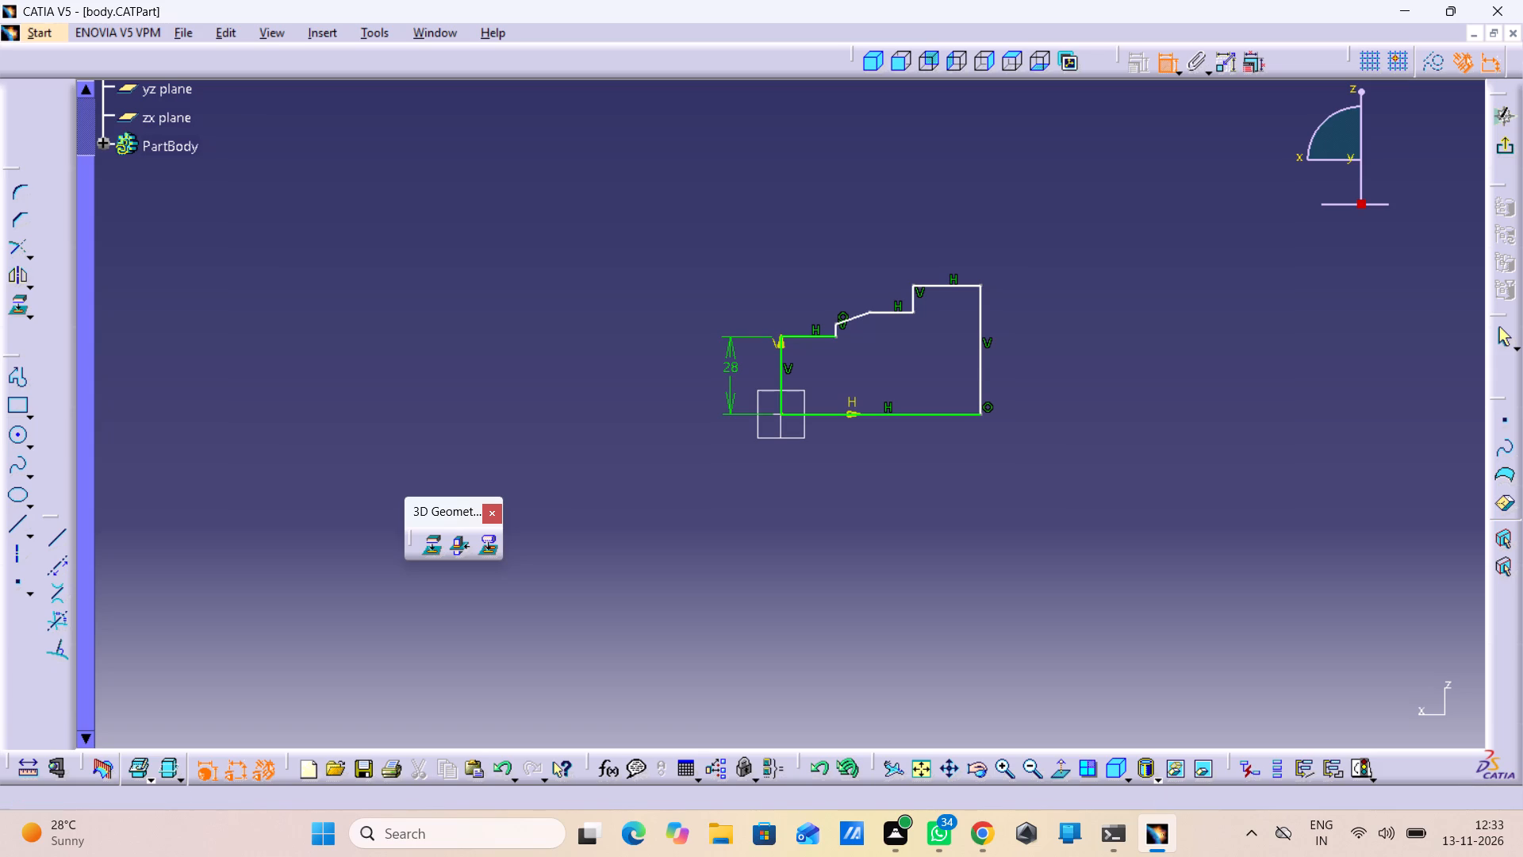
# Dimension the first horizontal line at 28 mm height and set its length to 24 mm.
pyautogui.moveTo(811, 336); pyautogui.dragTo(800, 324)
pyautogui.click(737, 247)
pyautogui.click(737, 241)
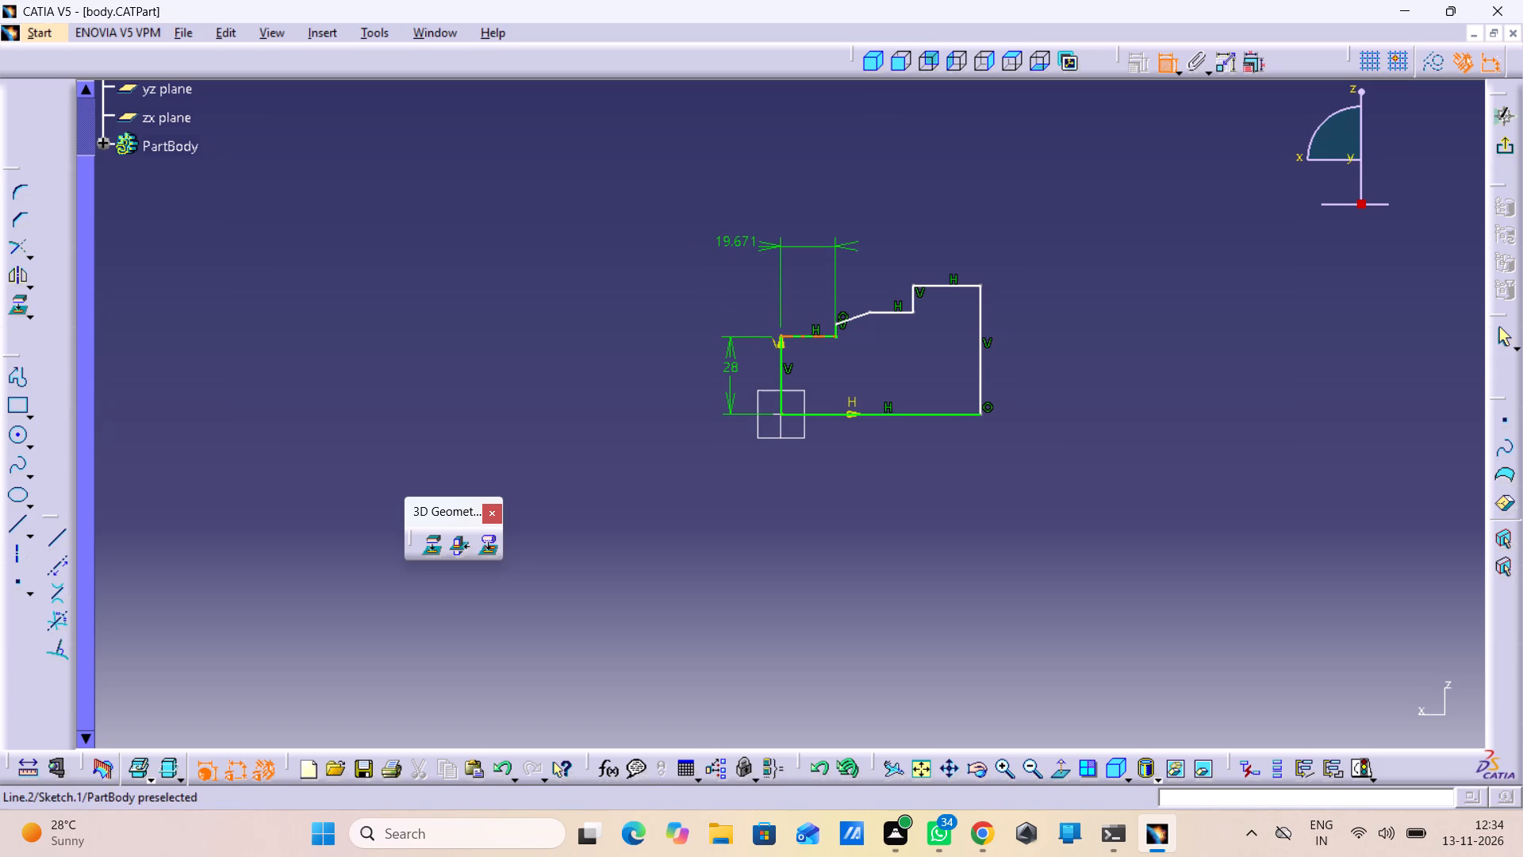
pyautogui.click(735, 233)
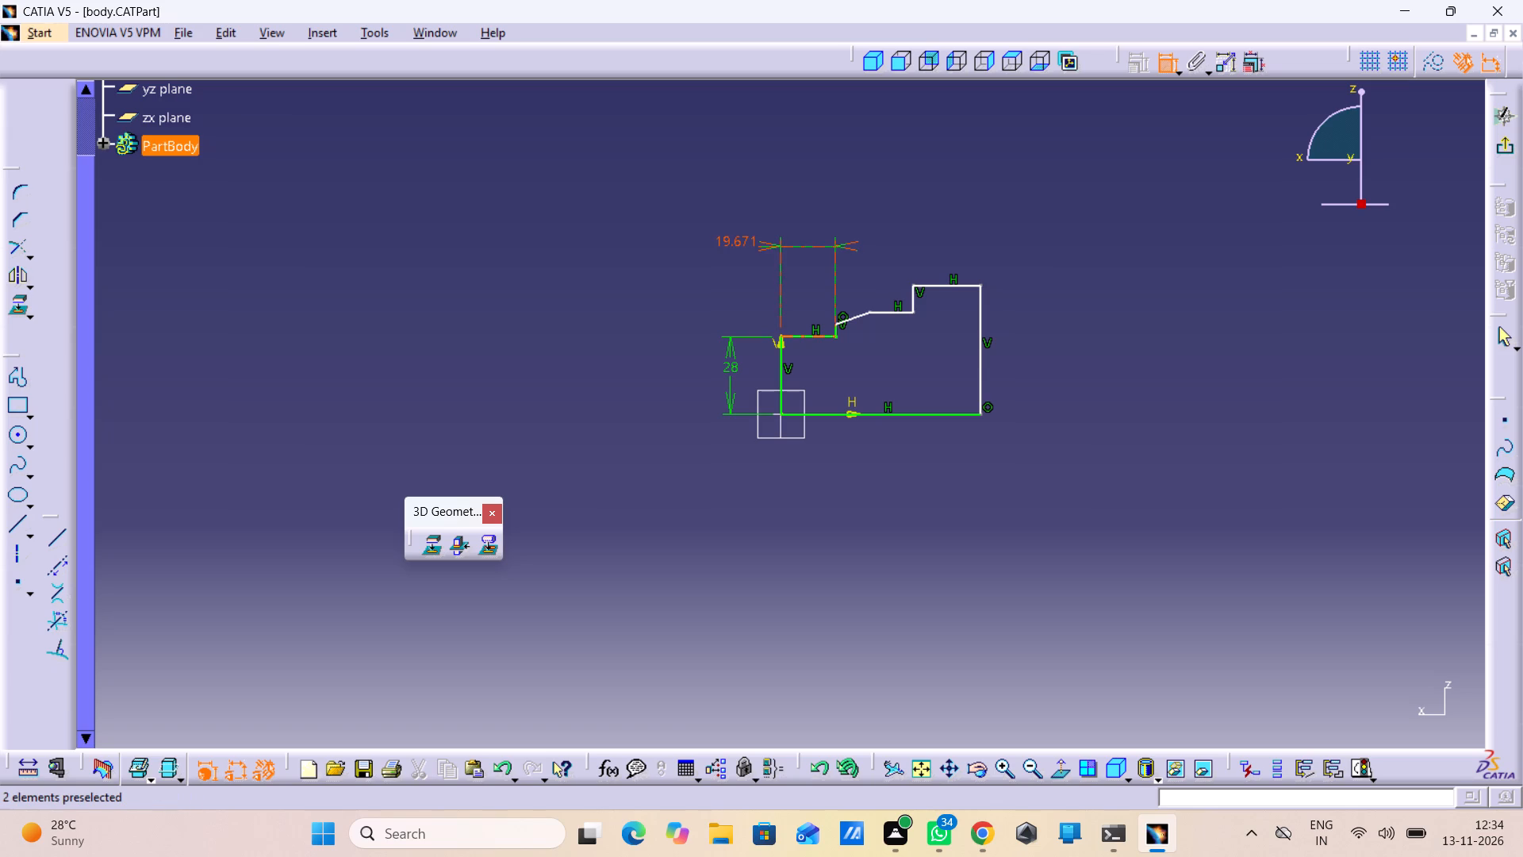
pyautogui.click(733, 242)
pyautogui.doubleClick(733, 242)
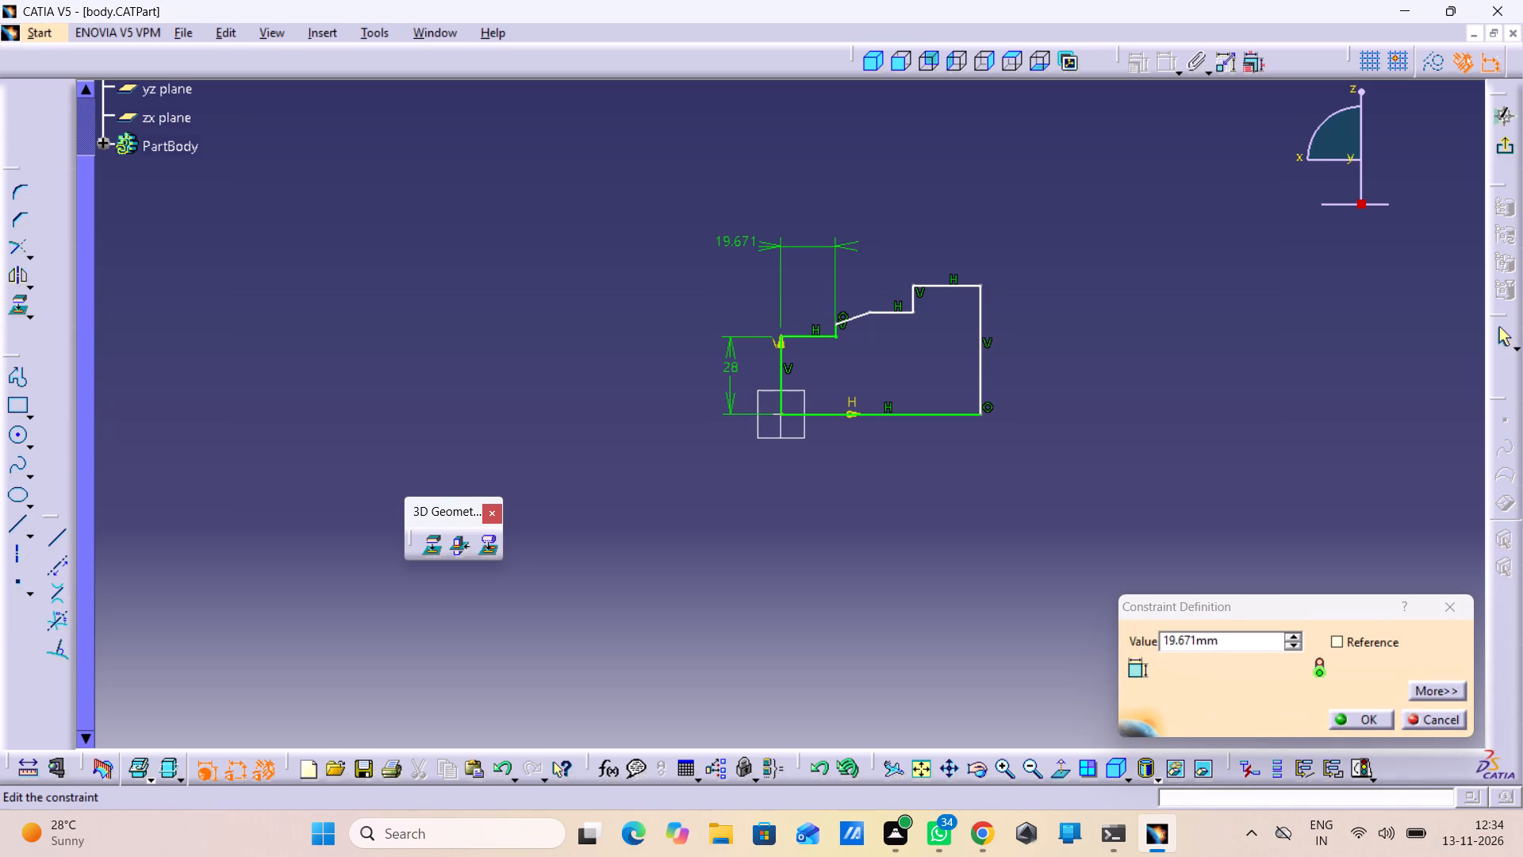
pyautogui.write('24')
pyautogui.press('Return')
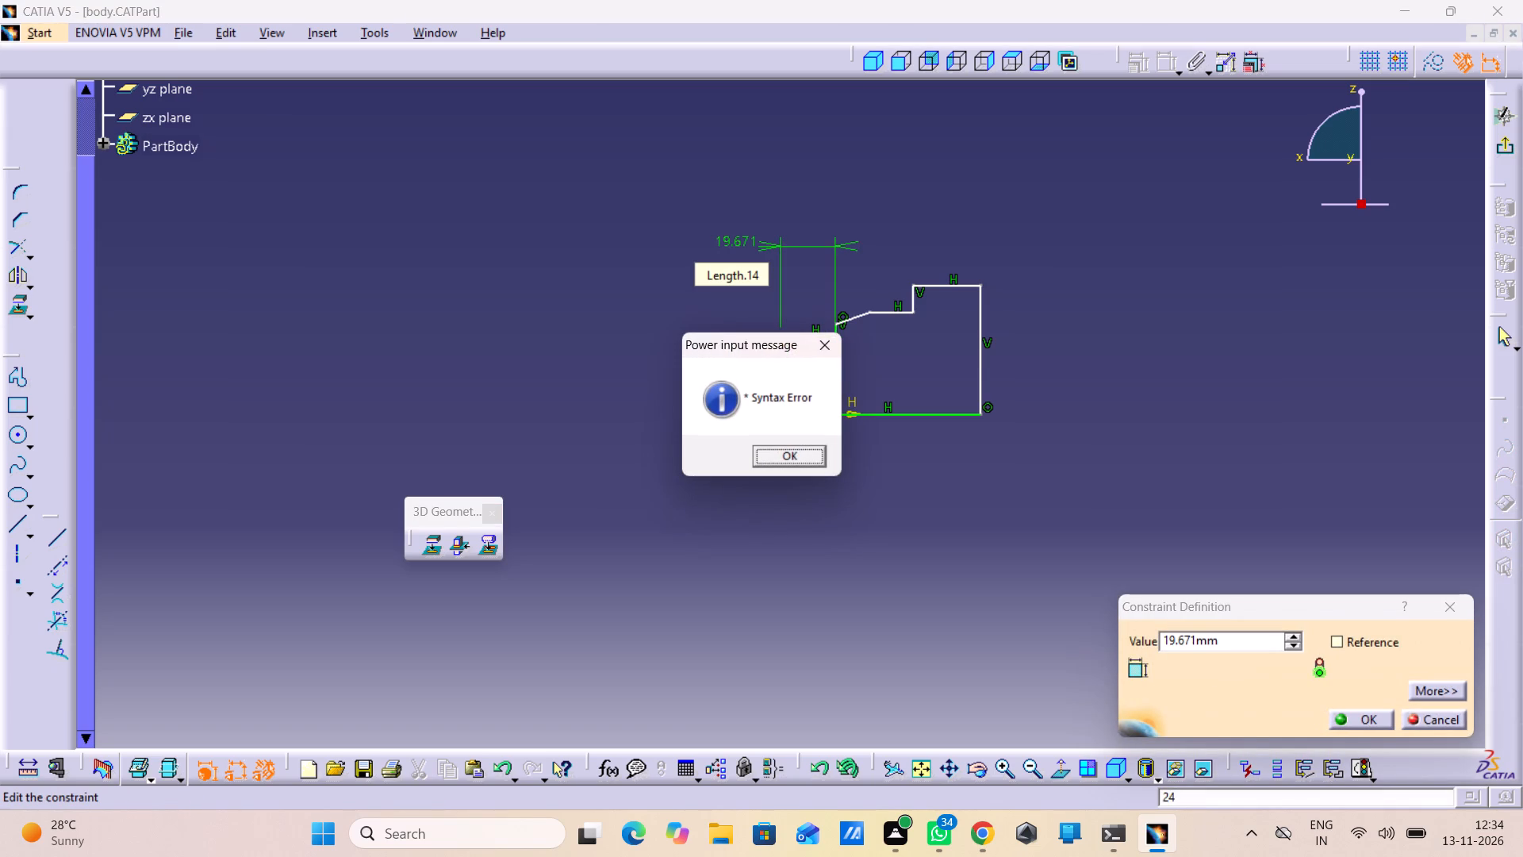
pyautogui.click(799, 467)
pyautogui.click(793, 459)
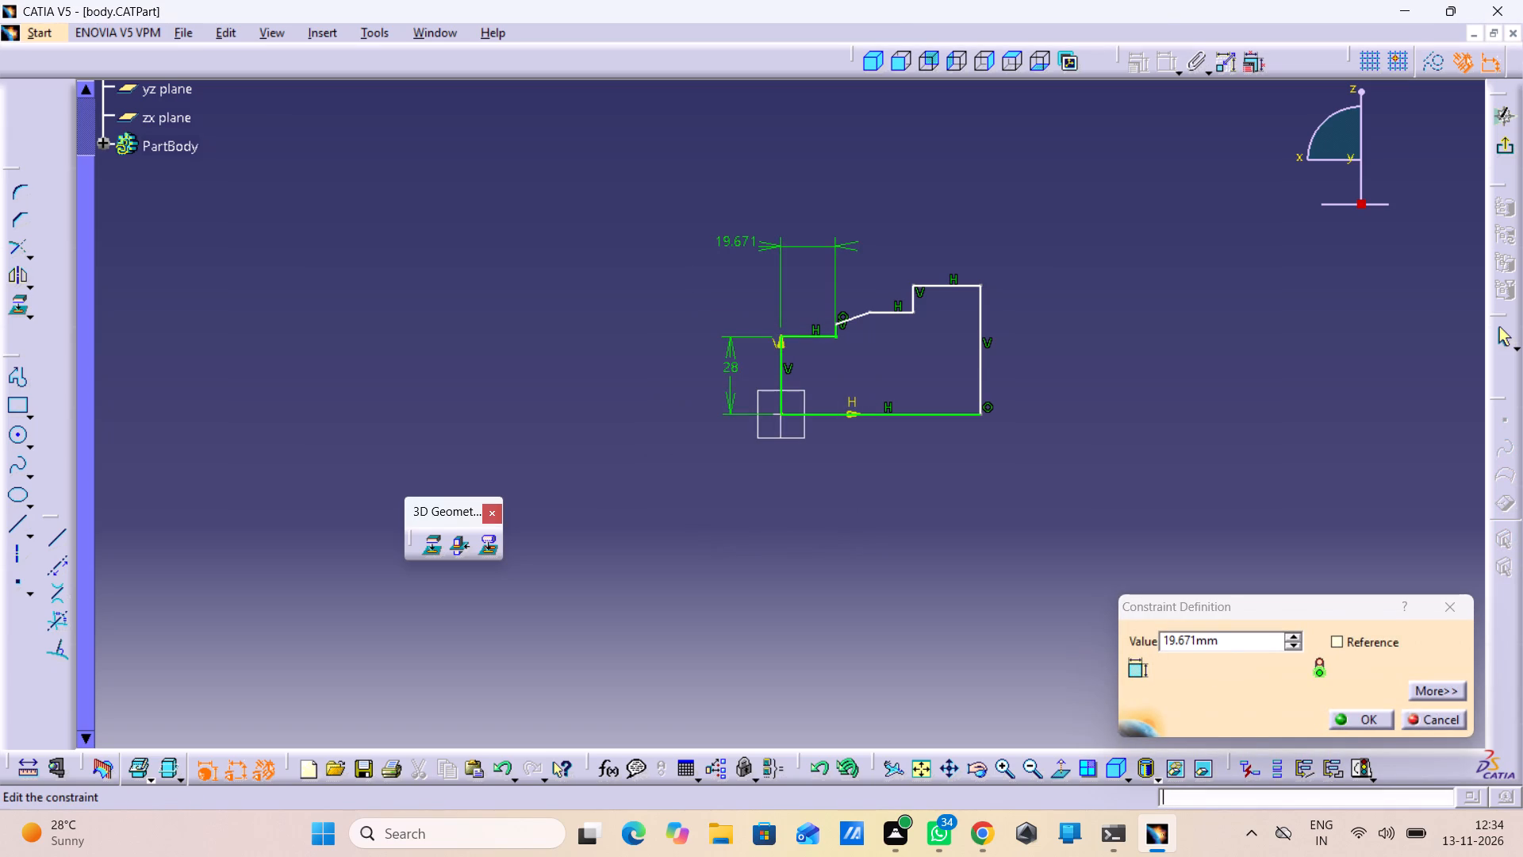
pyautogui.moveTo(1231, 648); pyautogui.dragTo(888, 617)
pyautogui.write('24')
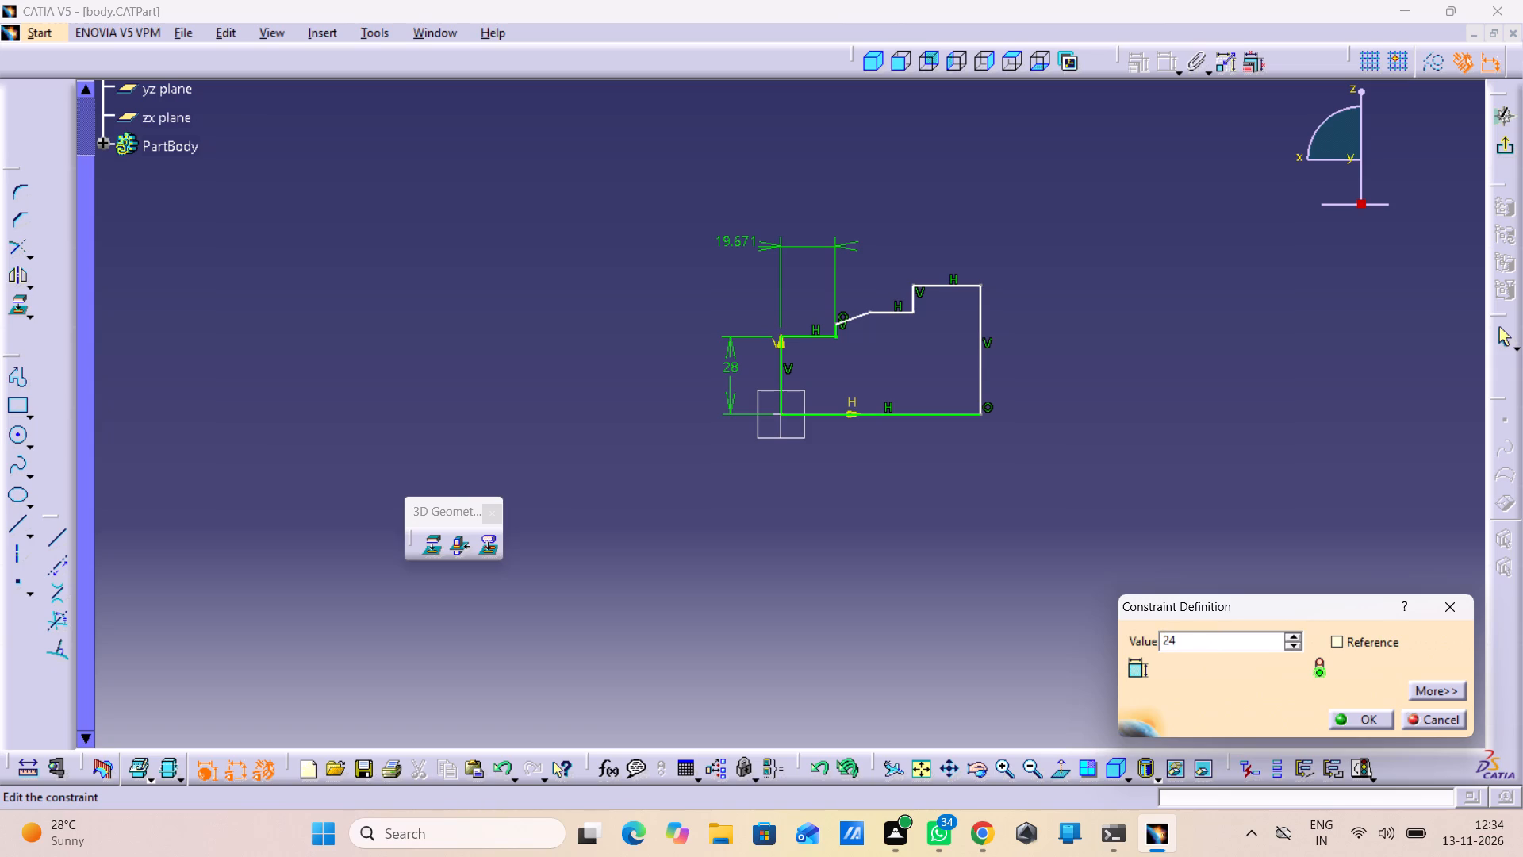
pyautogui.press('Return')
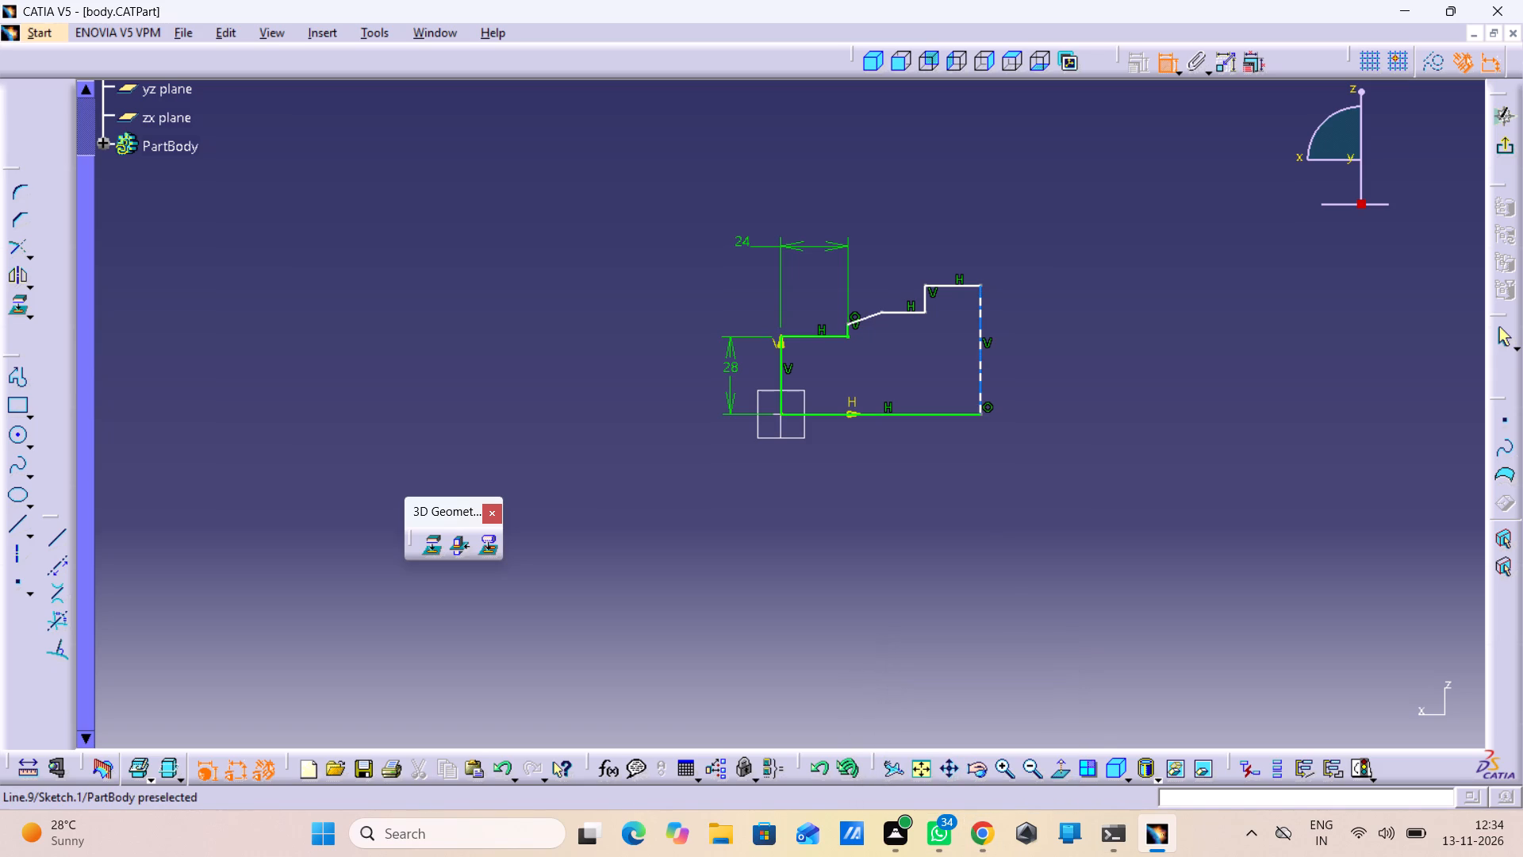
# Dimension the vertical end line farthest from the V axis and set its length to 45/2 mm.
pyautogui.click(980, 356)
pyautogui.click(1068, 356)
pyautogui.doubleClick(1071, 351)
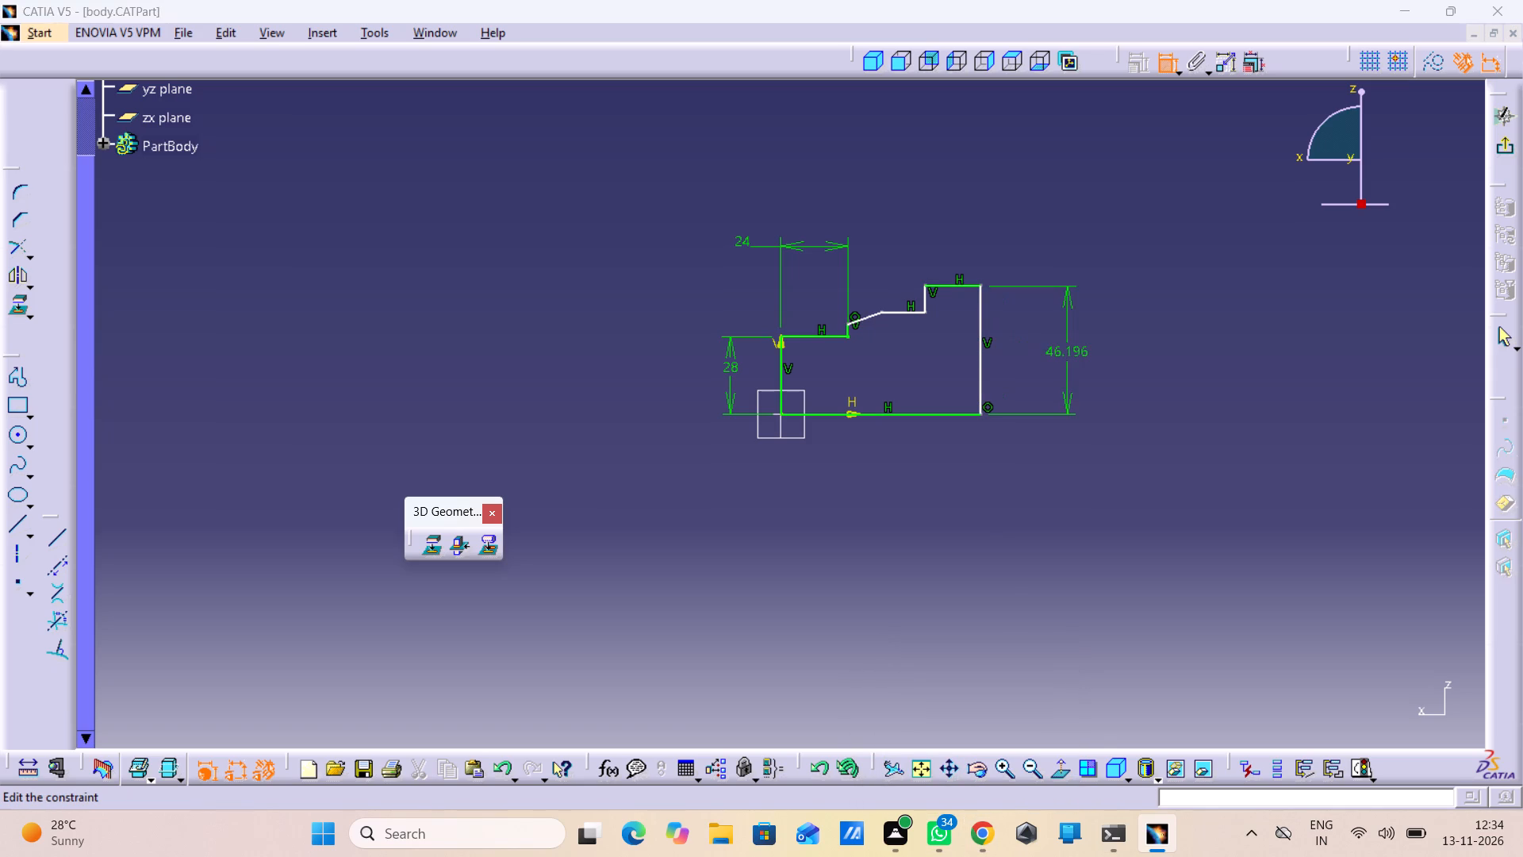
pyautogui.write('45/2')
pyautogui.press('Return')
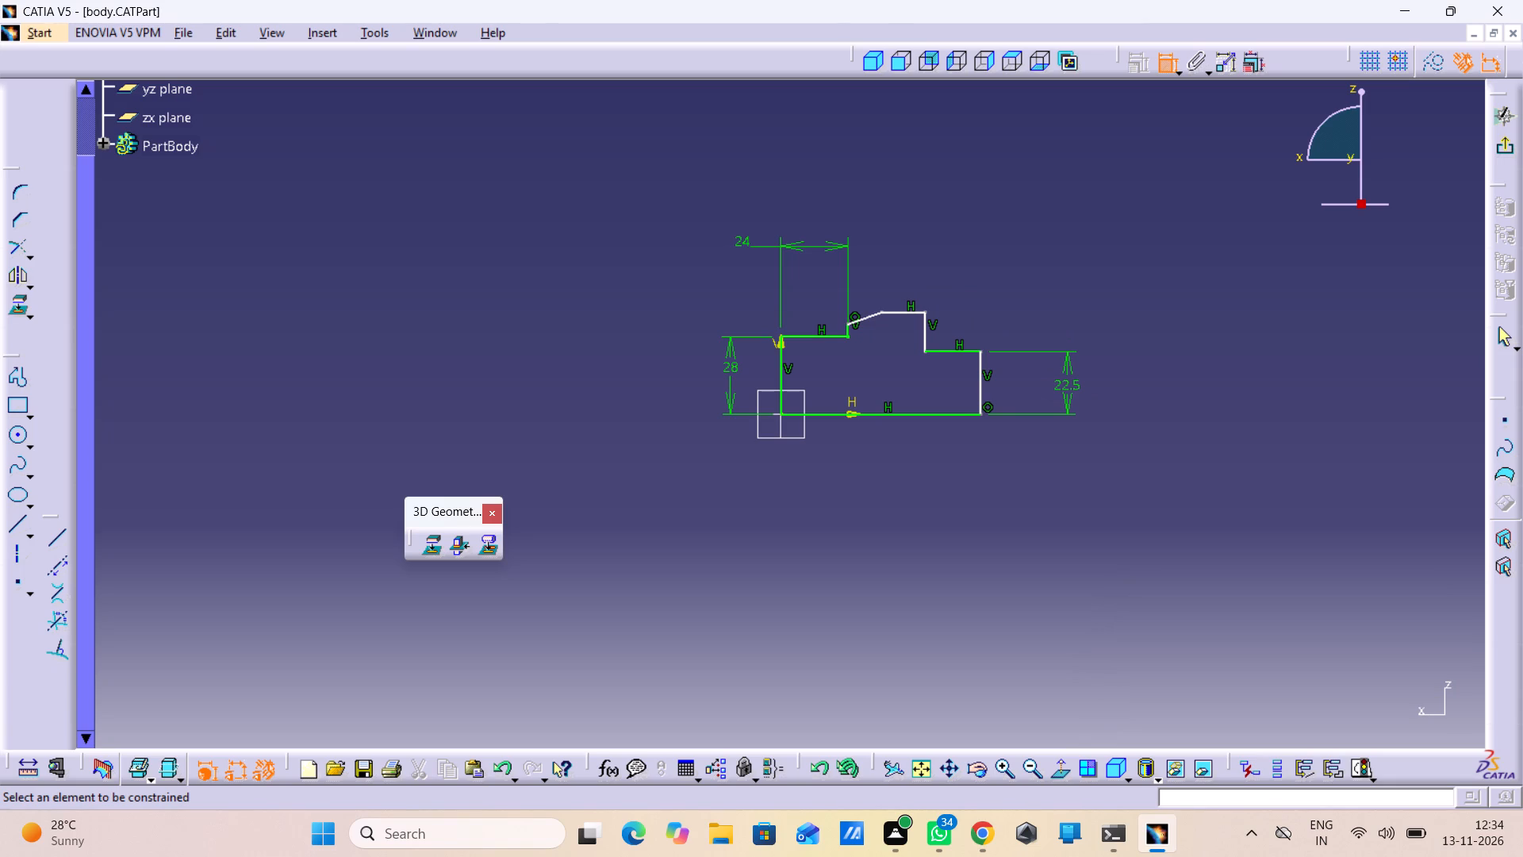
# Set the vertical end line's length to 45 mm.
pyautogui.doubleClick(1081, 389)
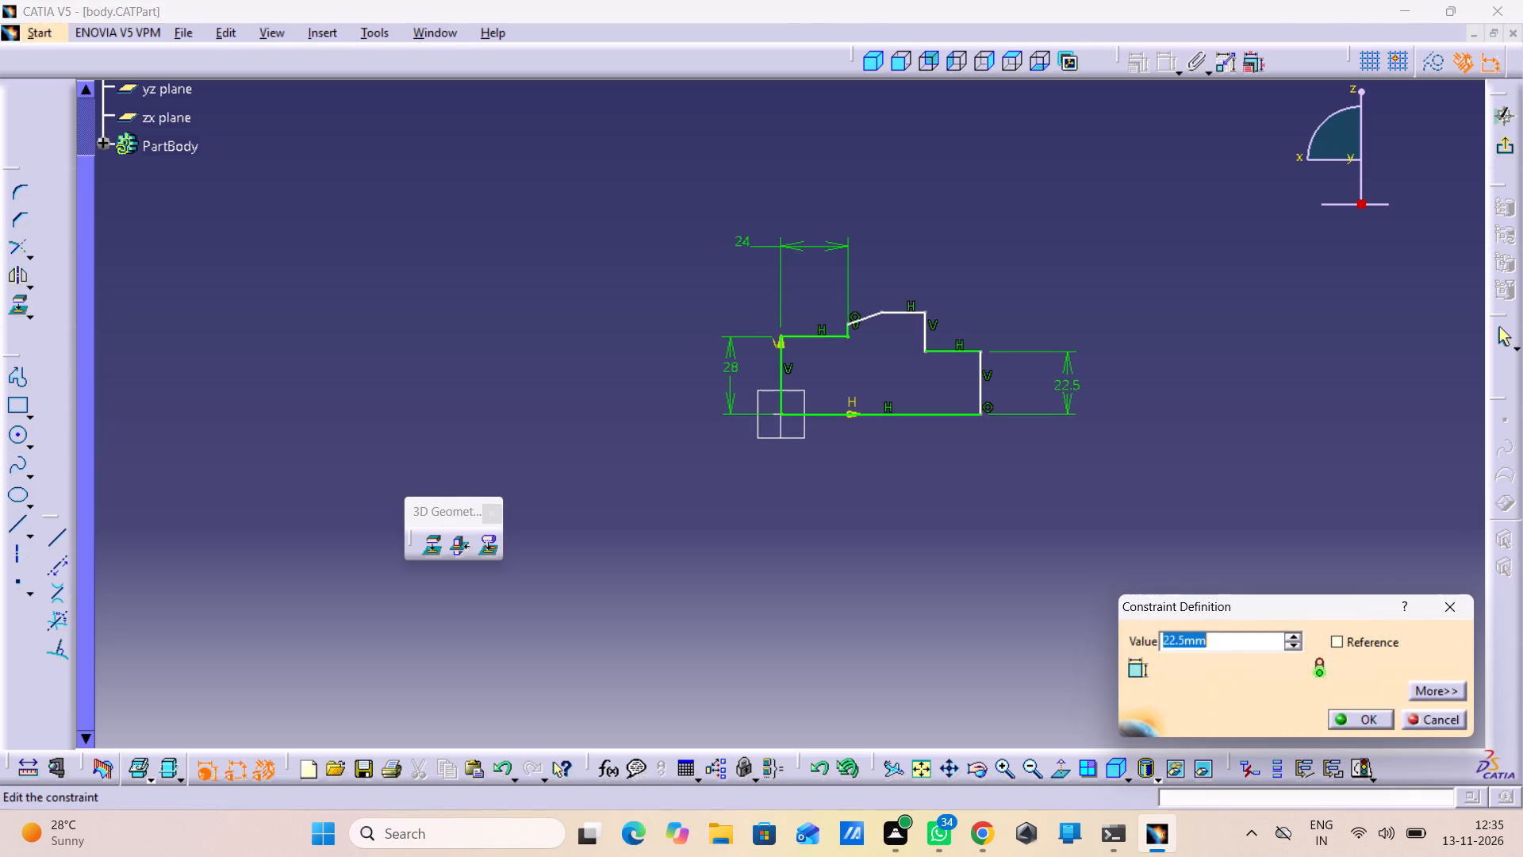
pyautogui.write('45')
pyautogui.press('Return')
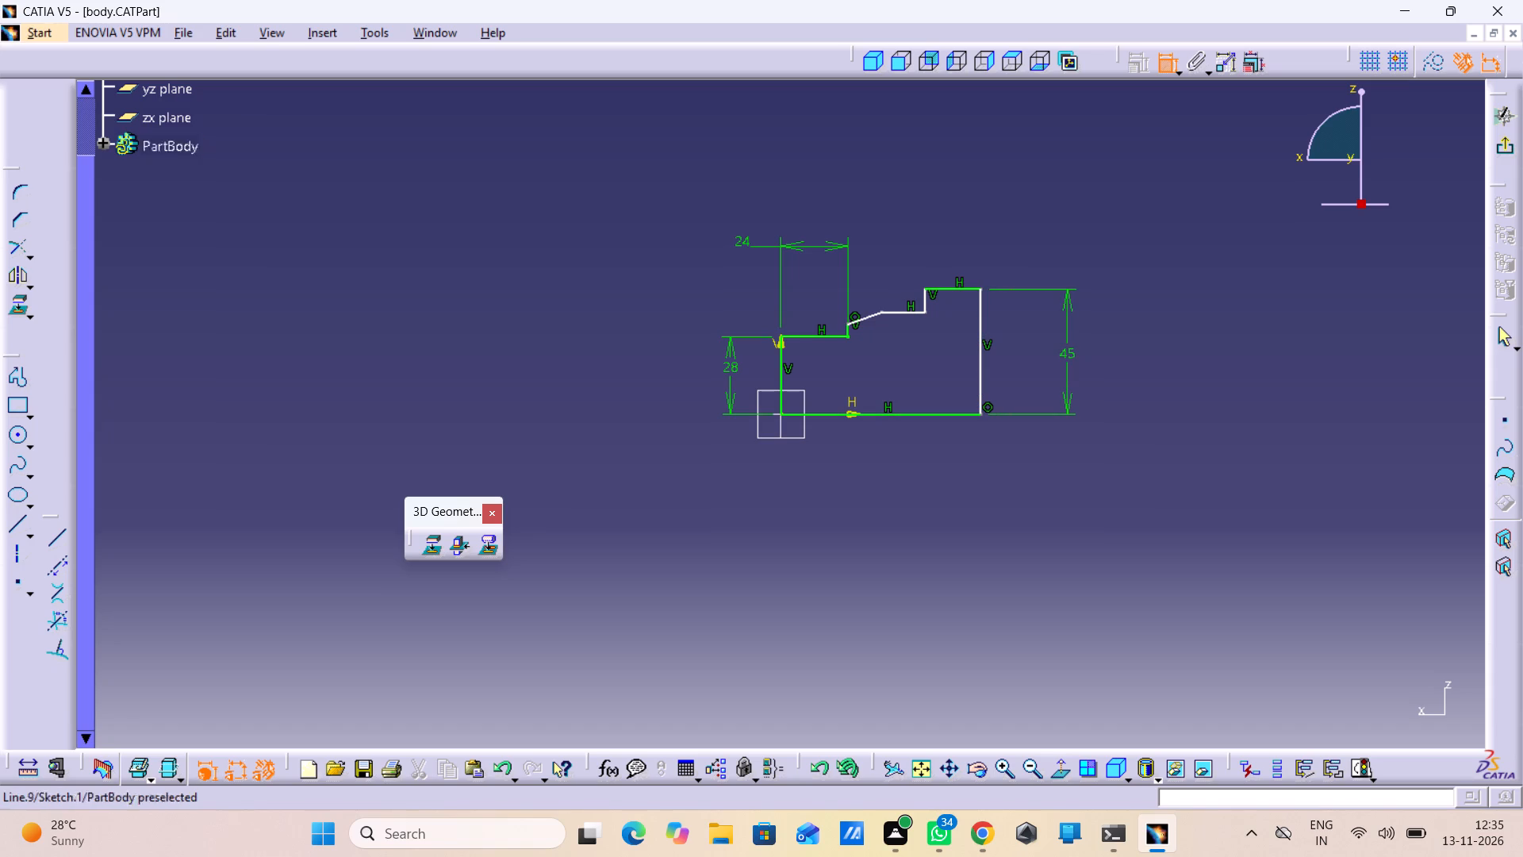
# Dimension the topmost horizontal line and set its length to 22 mm.
pyautogui.click(953, 283)
pyautogui.click(1056, 217)
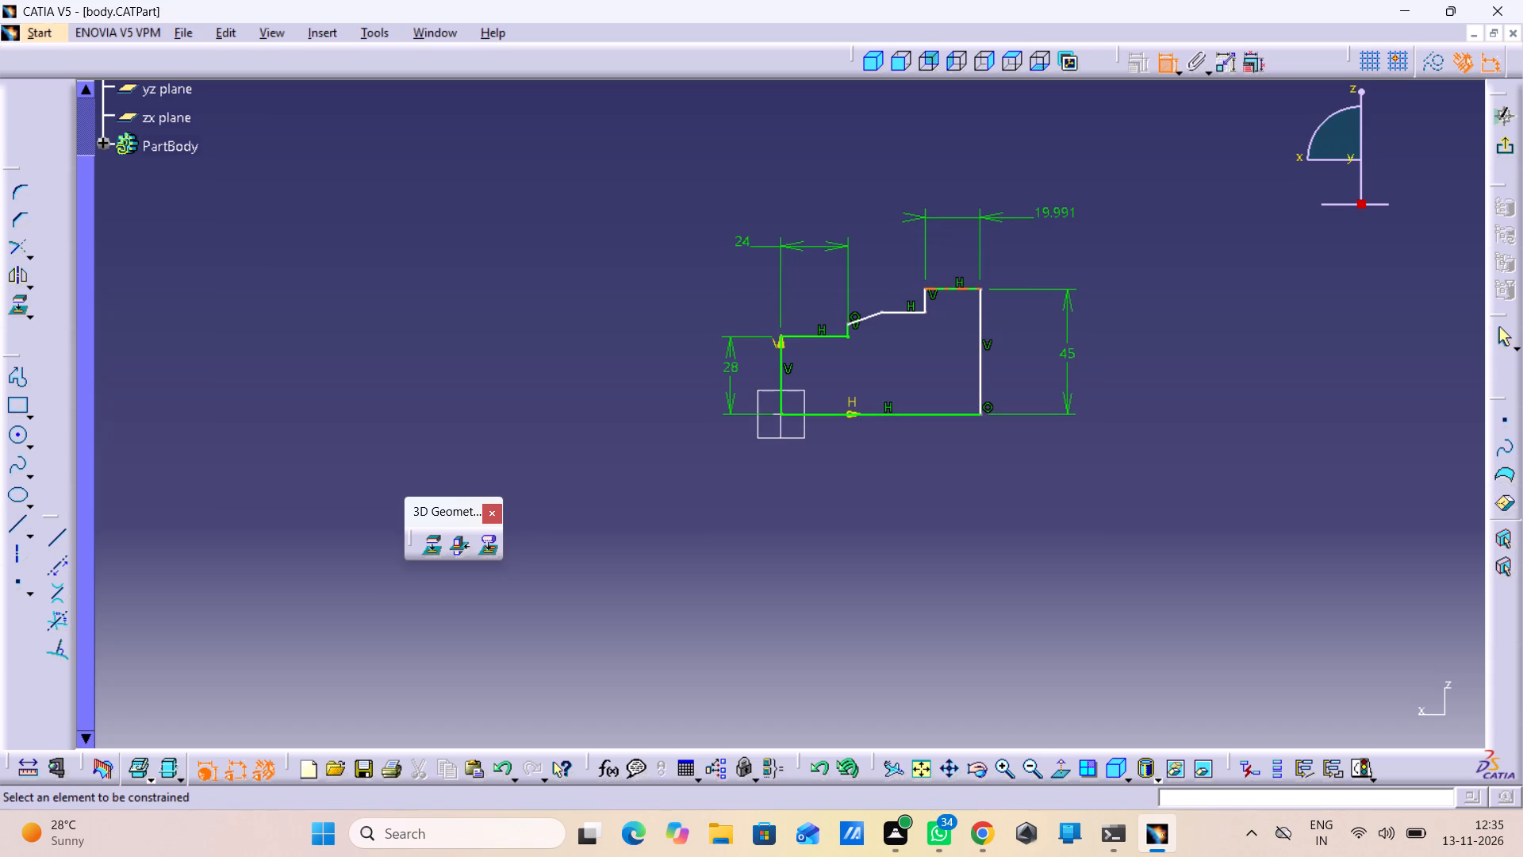
pyautogui.doubleClick(1053, 206)
pyautogui.write('22')
pyautogui.press('Return')
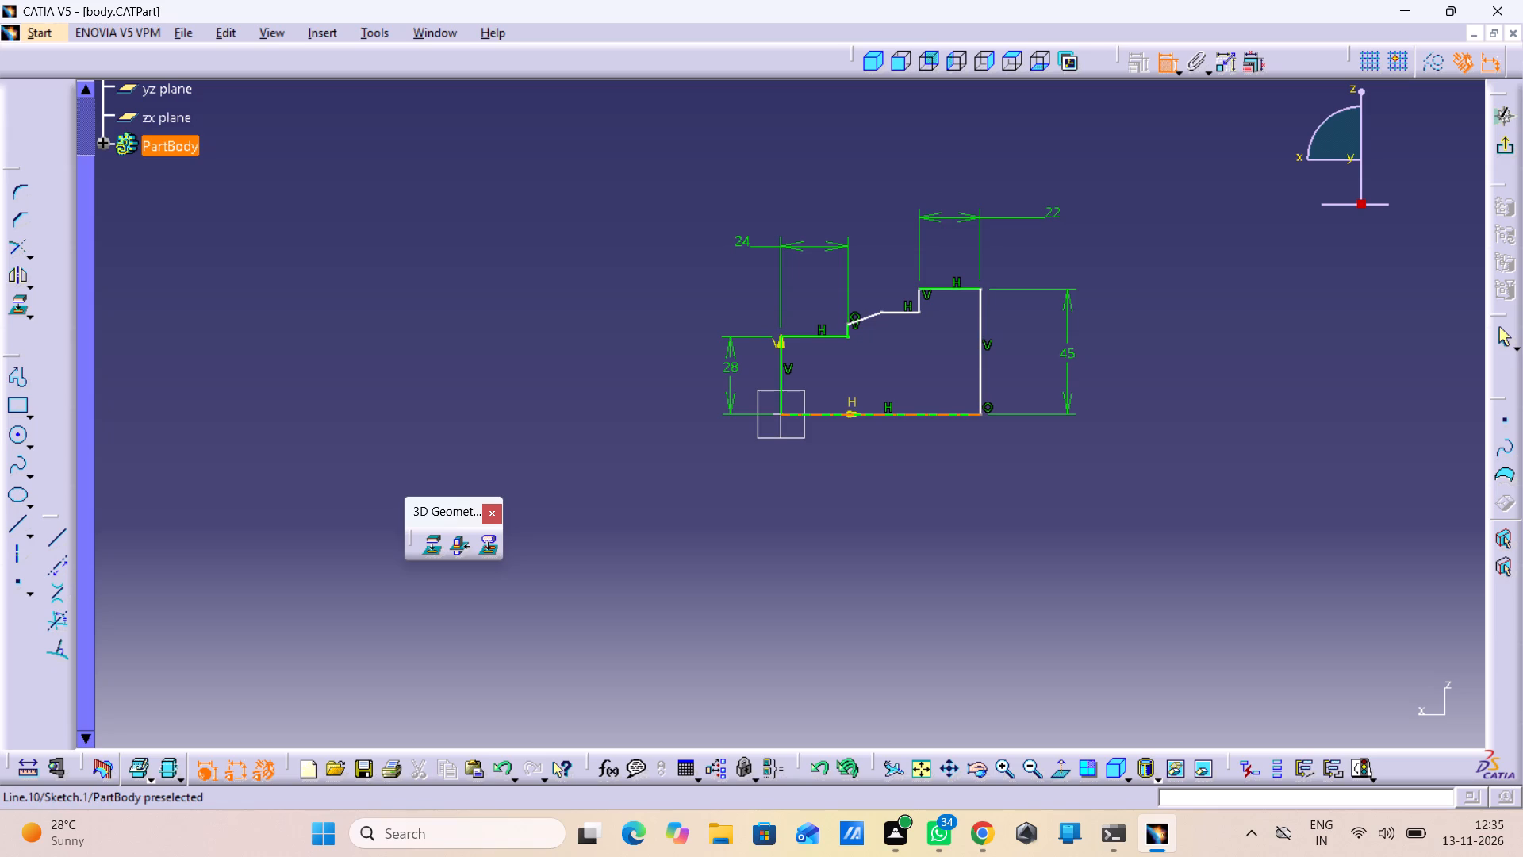
# Dimension the height of the slope's lower endpoint above the base line and set it to 36 mm.
pyautogui.click(850, 322)
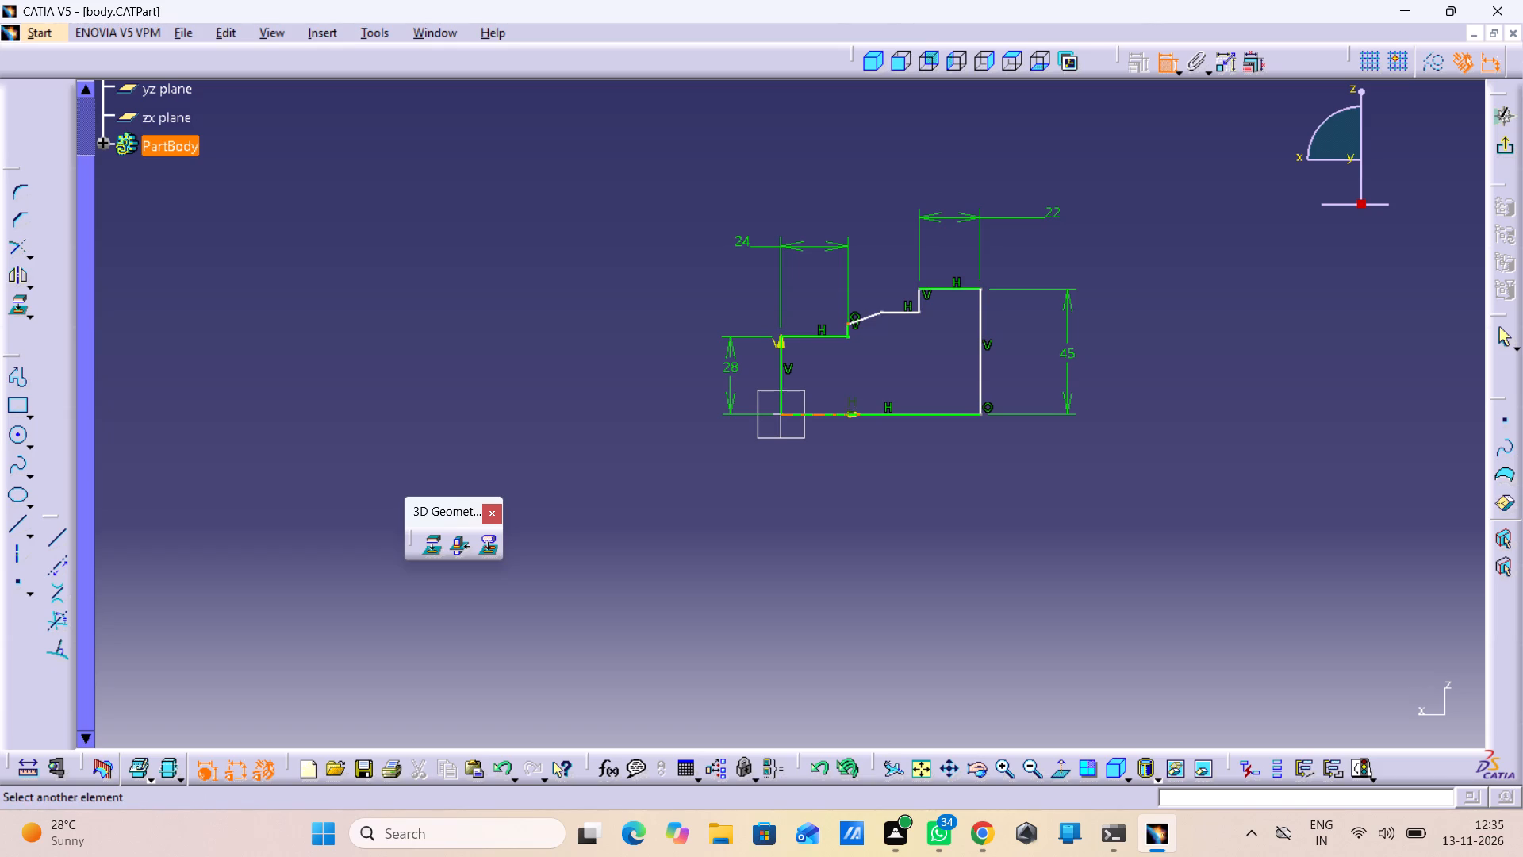
pyautogui.click(865, 412)
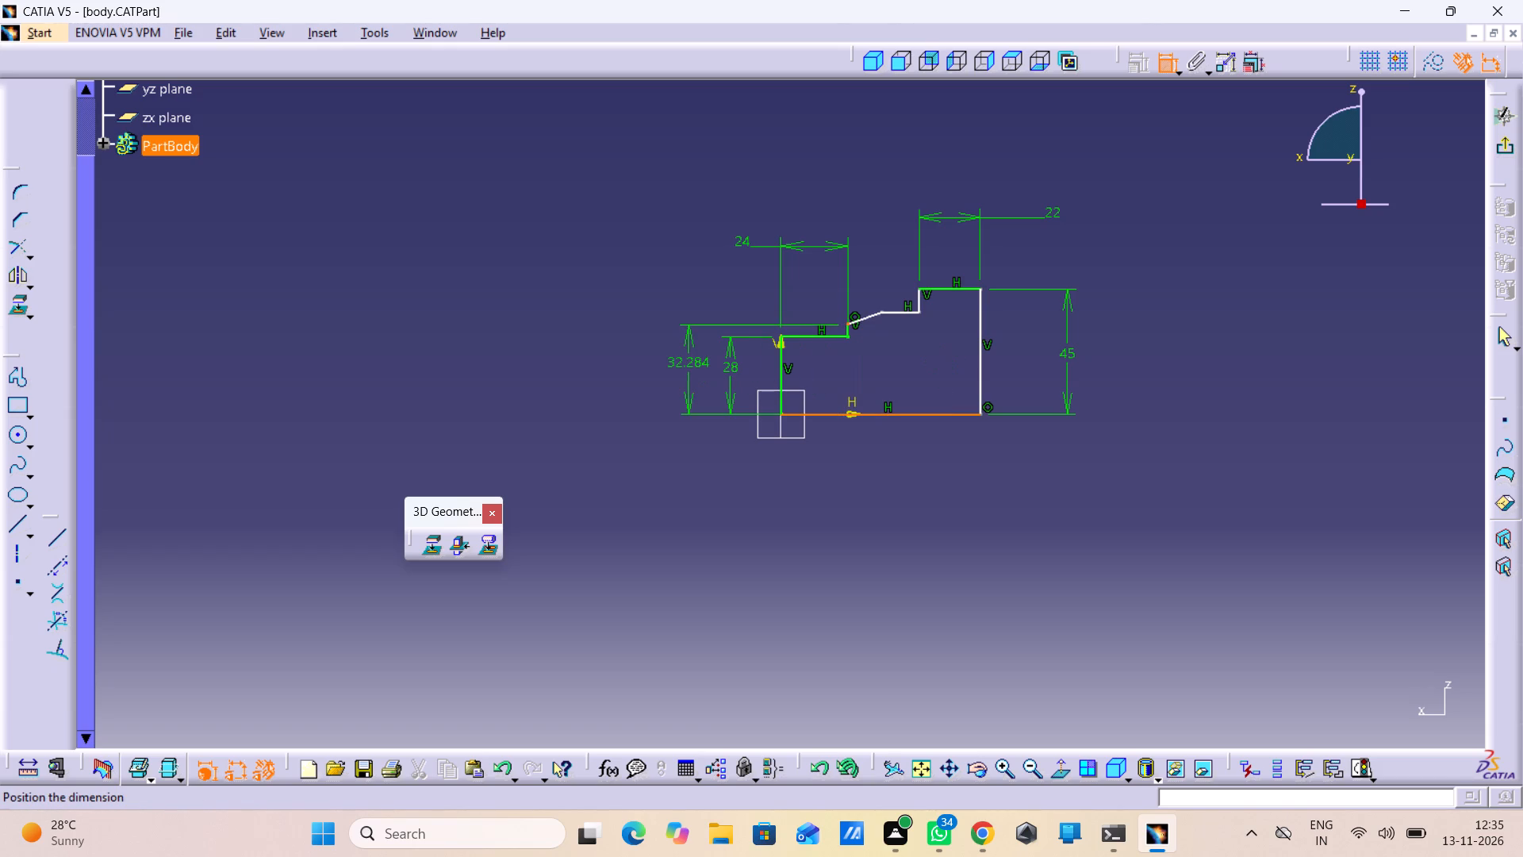
pyautogui.click(673, 295)
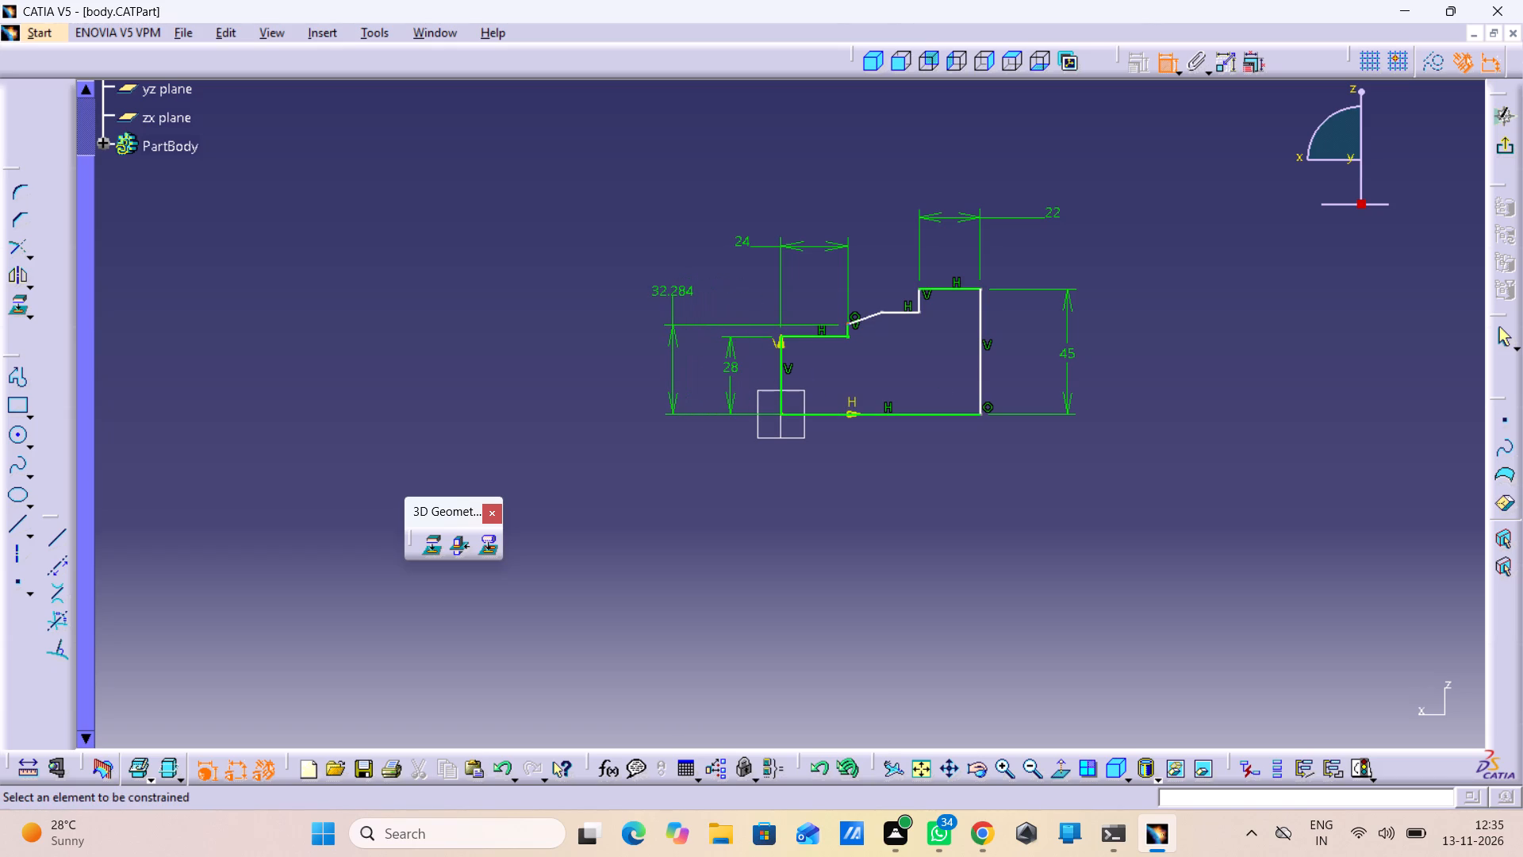
pyautogui.doubleClick(673, 288)
pyautogui.write('36')
pyautogui.press('Return')
# Dimension the topmost horizontal line's height above the base line and set it to 54 mm.
pyautogui.scroll(2, 770, 277)
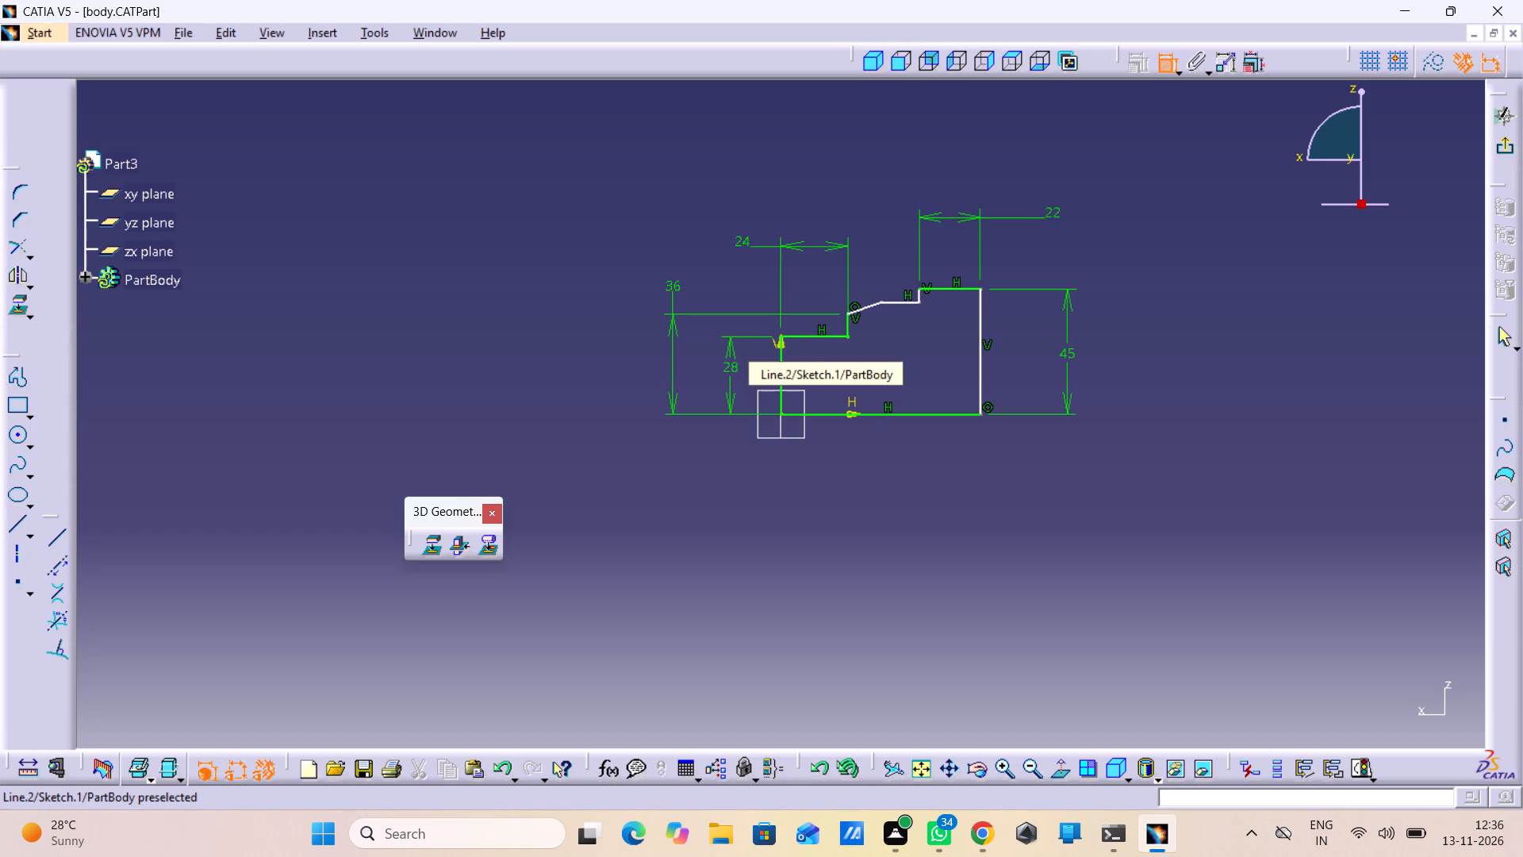
pyautogui.click(930, 290)
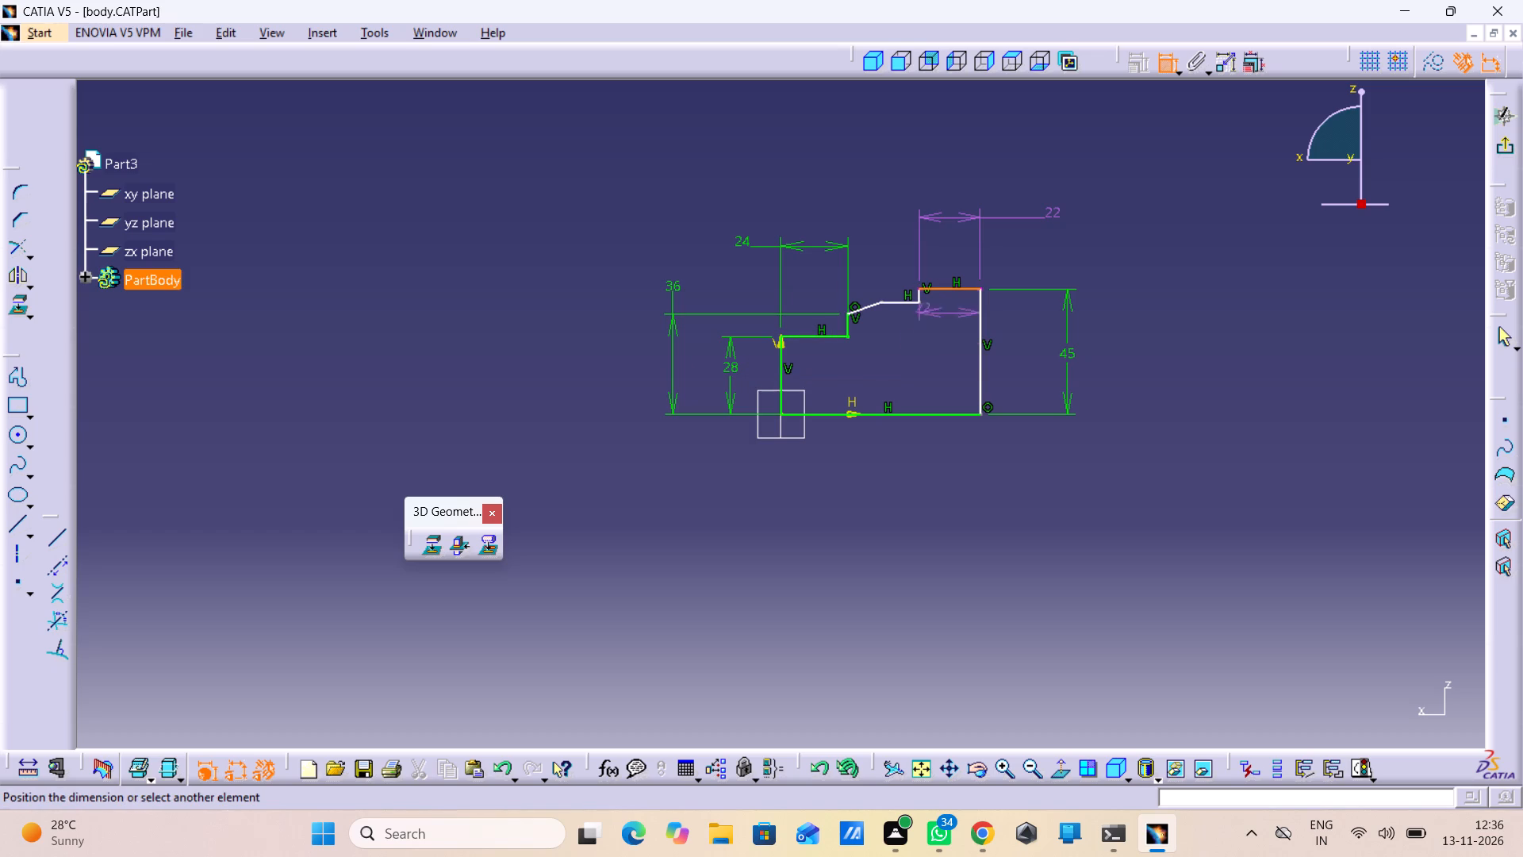
pyautogui.click(938, 411)
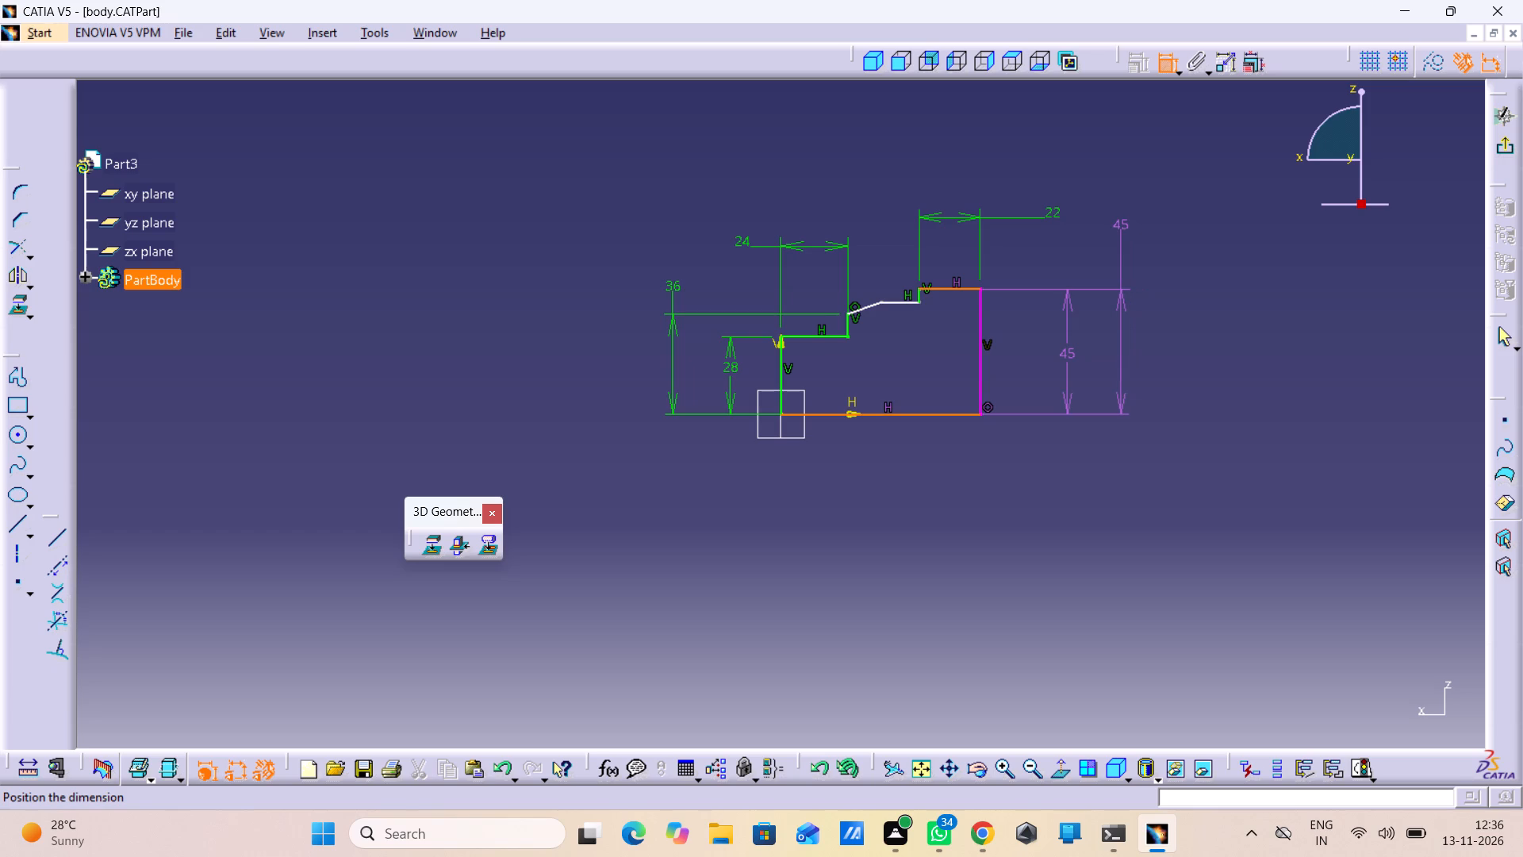
pyautogui.click(1118, 233)
pyautogui.click(1118, 233)
pyautogui.moveTo(1118, 233); pyautogui.dragTo(1117, 246)
pyautogui.write('54')
pyautogui.press('Return')
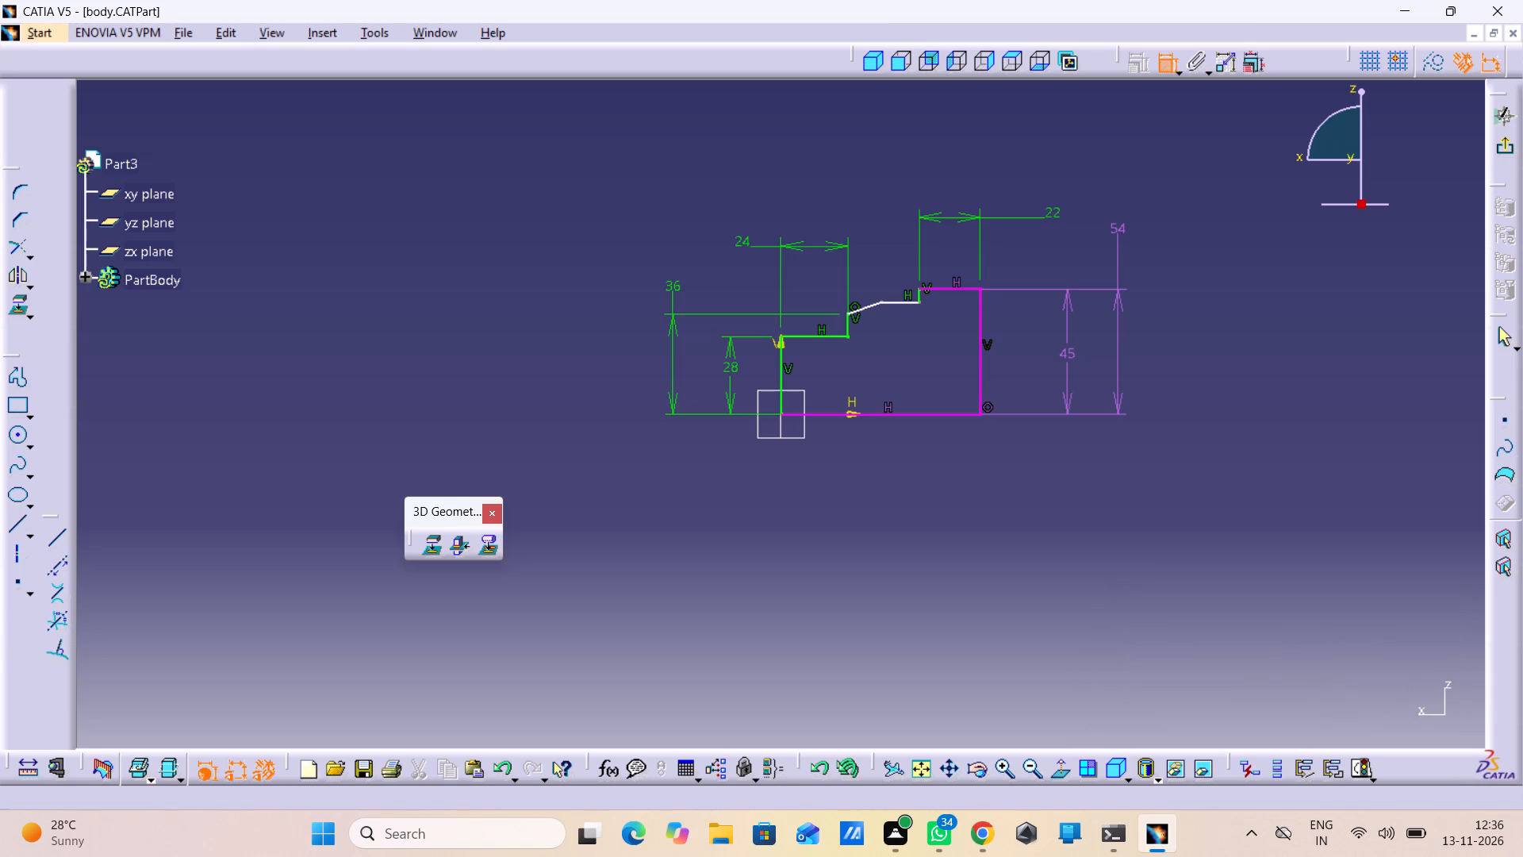
# Delete the redundant 45 mm length dimension on the vertical end line.
pyautogui.rightClick(1075, 306)
pyautogui.click(1113, 653)
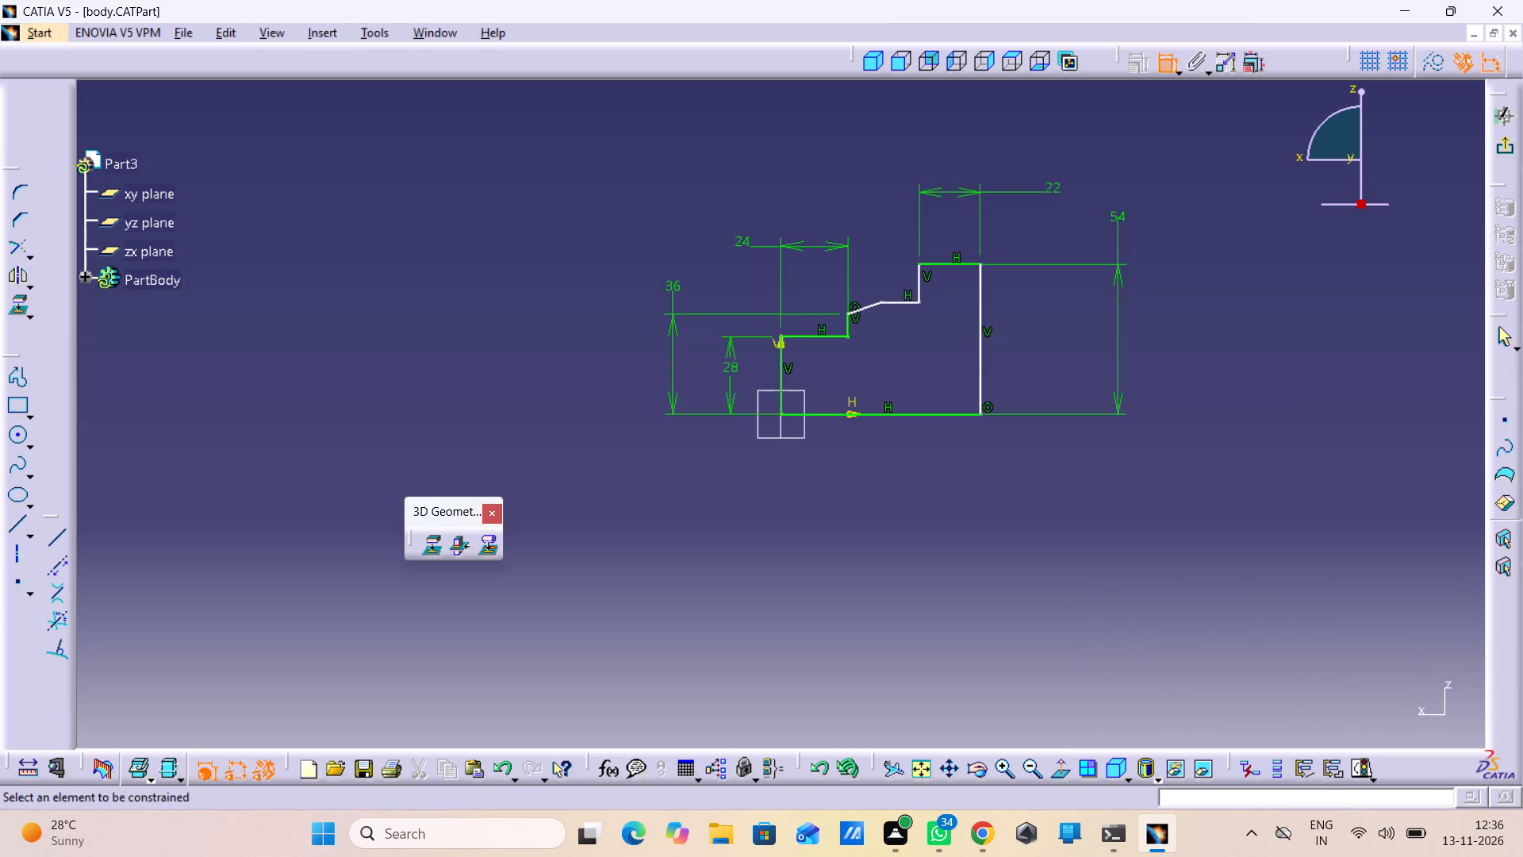
# Dimension the height of the horizontal line after the slope above the base line and set it to 45 mm.
pyautogui.click(909, 301)
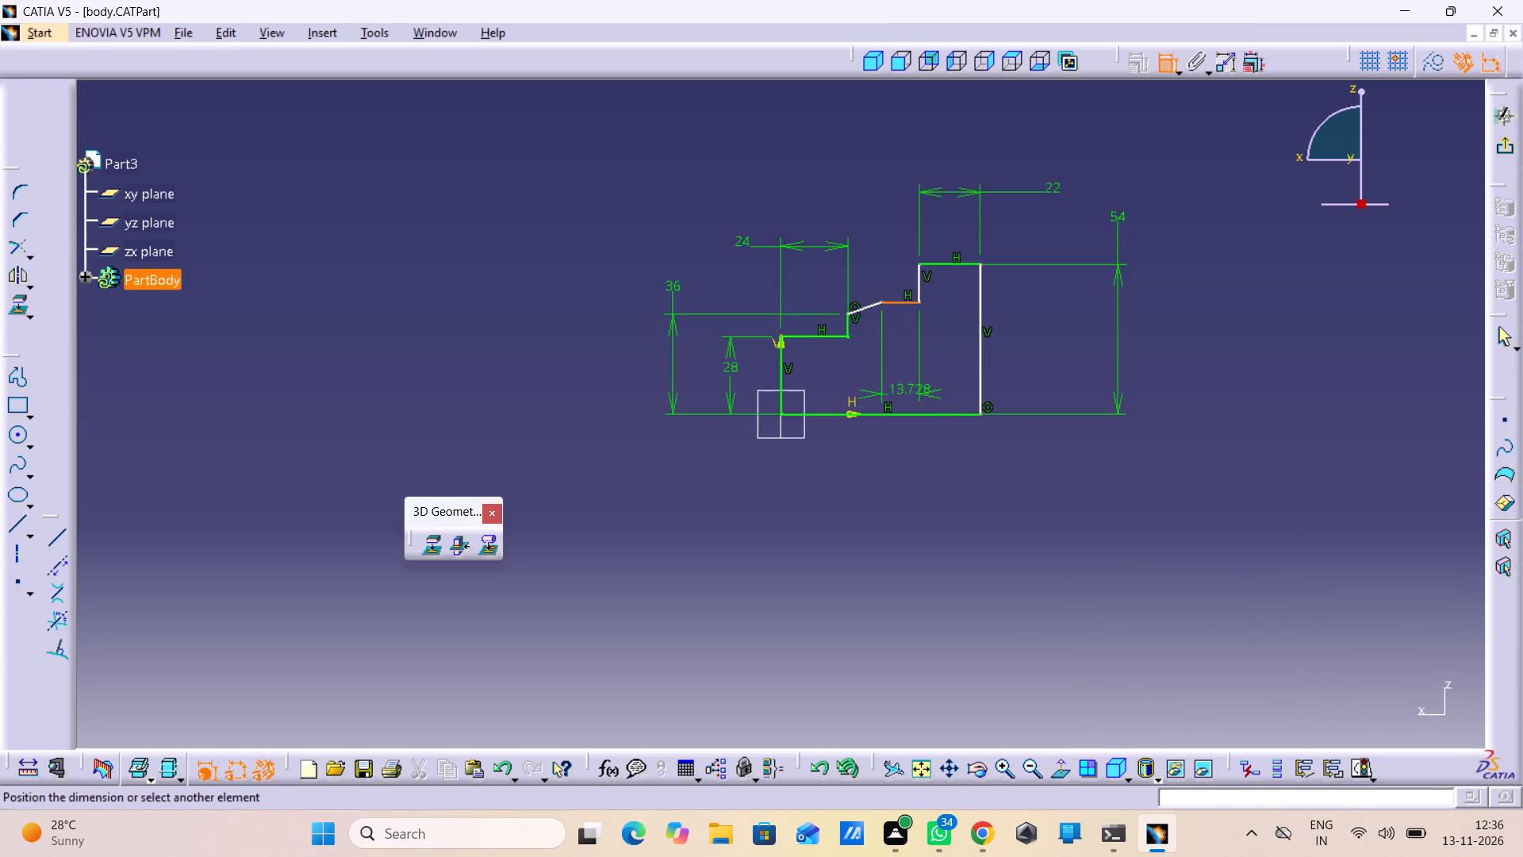
pyautogui.click(909, 412)
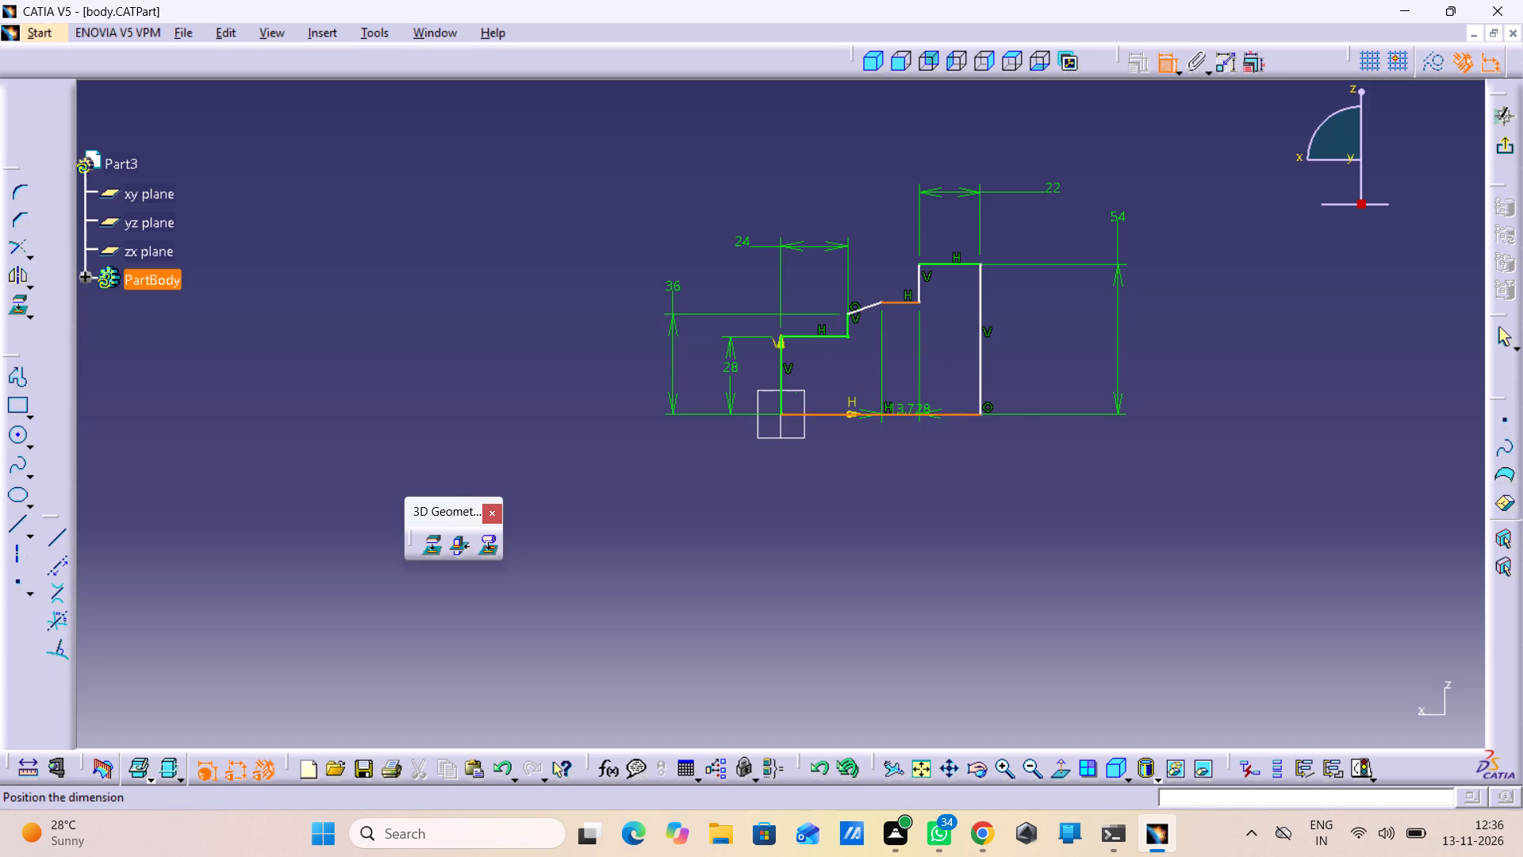
pyautogui.click(1038, 358)
pyautogui.doubleClick(1034, 349)
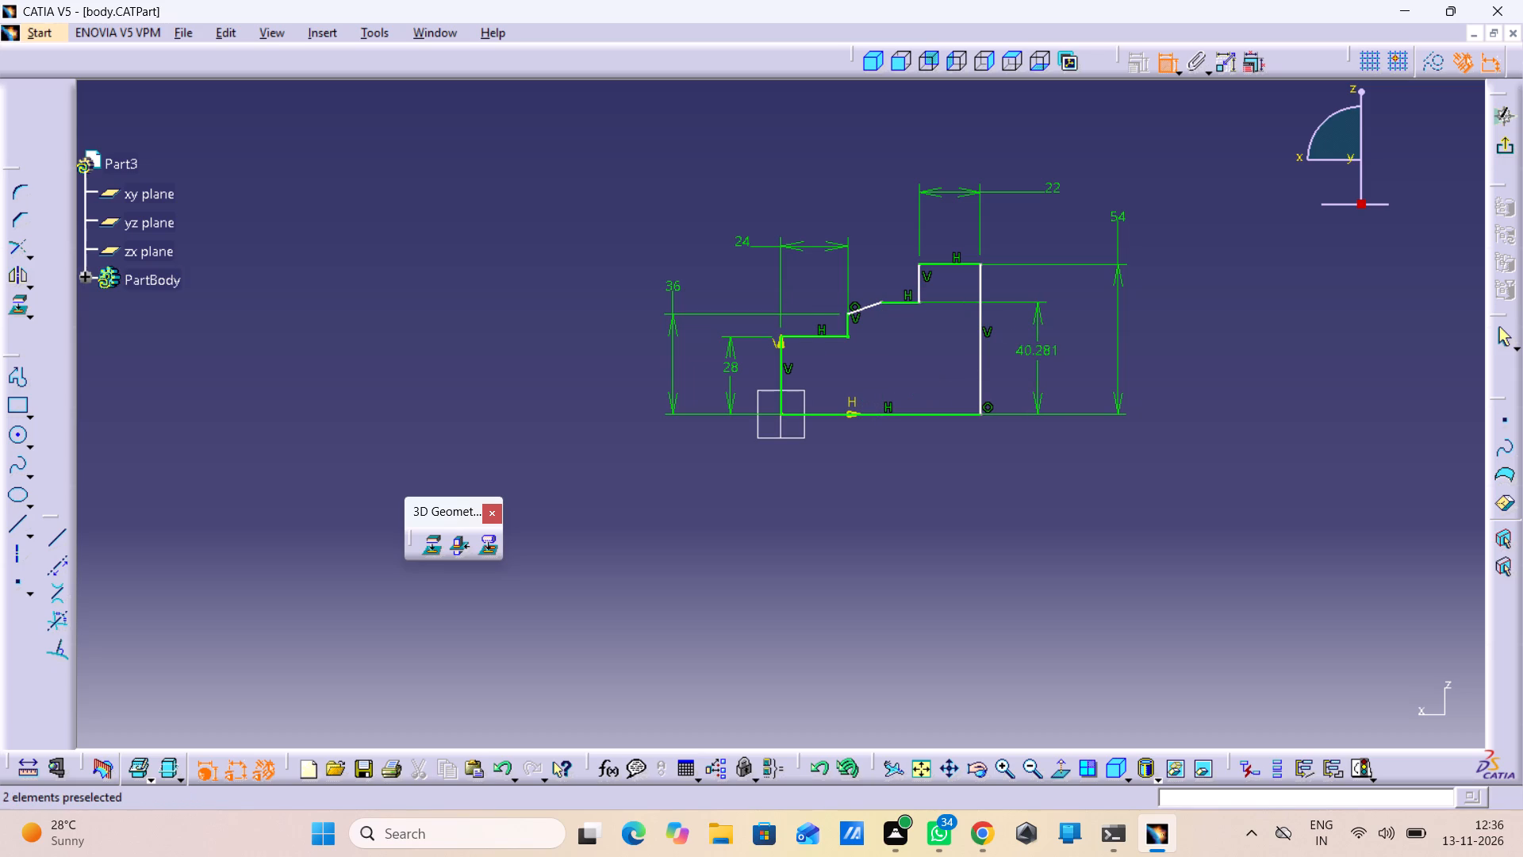
pyautogui.write('45')
pyautogui.click(1037, 355)
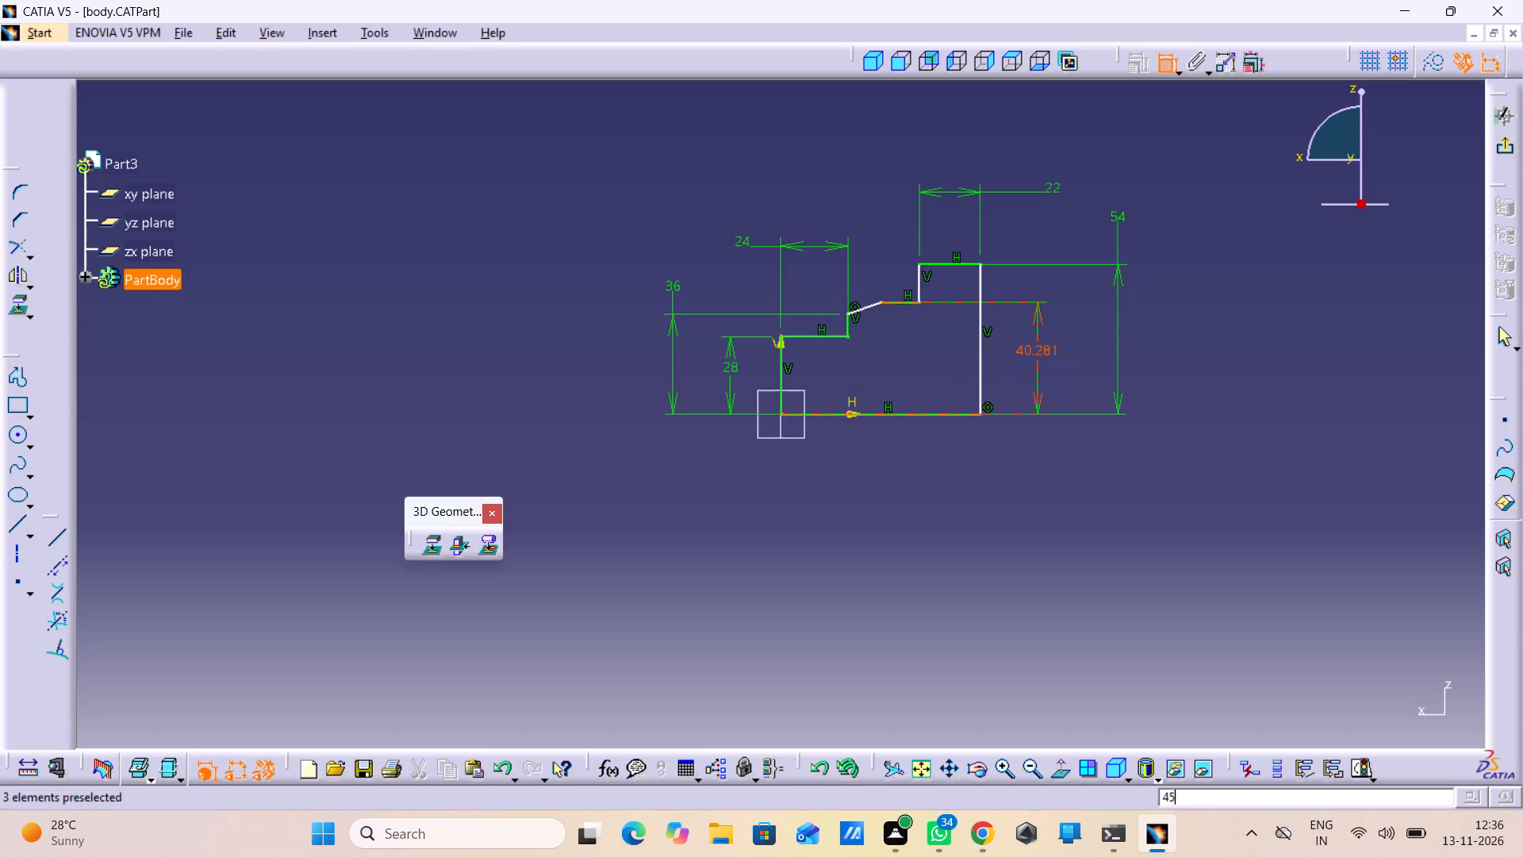
pyautogui.click(1037, 355)
pyautogui.click(1027, 370)
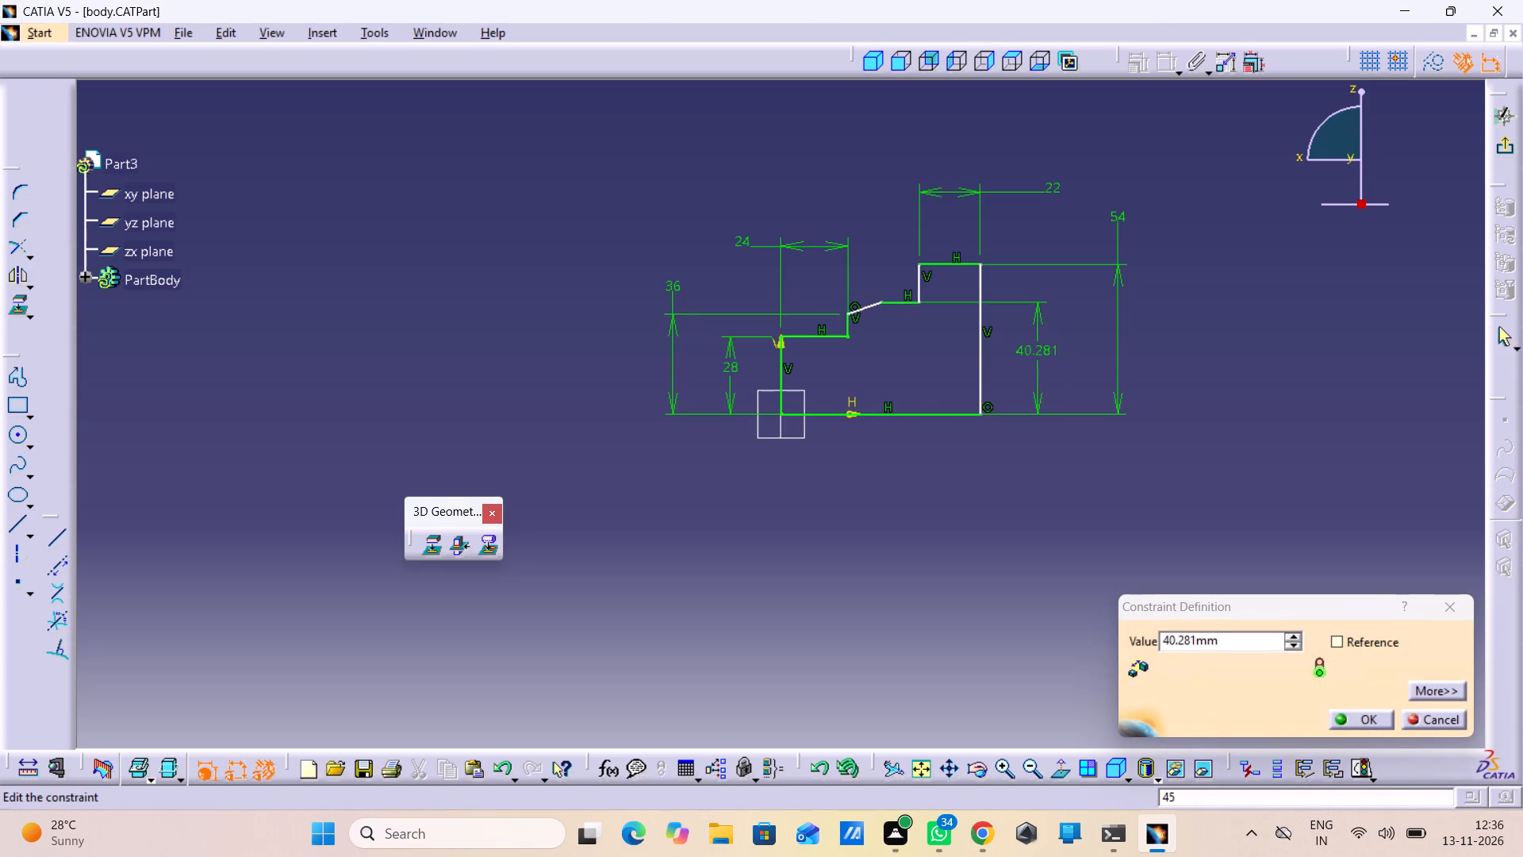
pyautogui.moveTo(1235, 648); pyautogui.dragTo(1156, 664)
pyautogui.press('5')
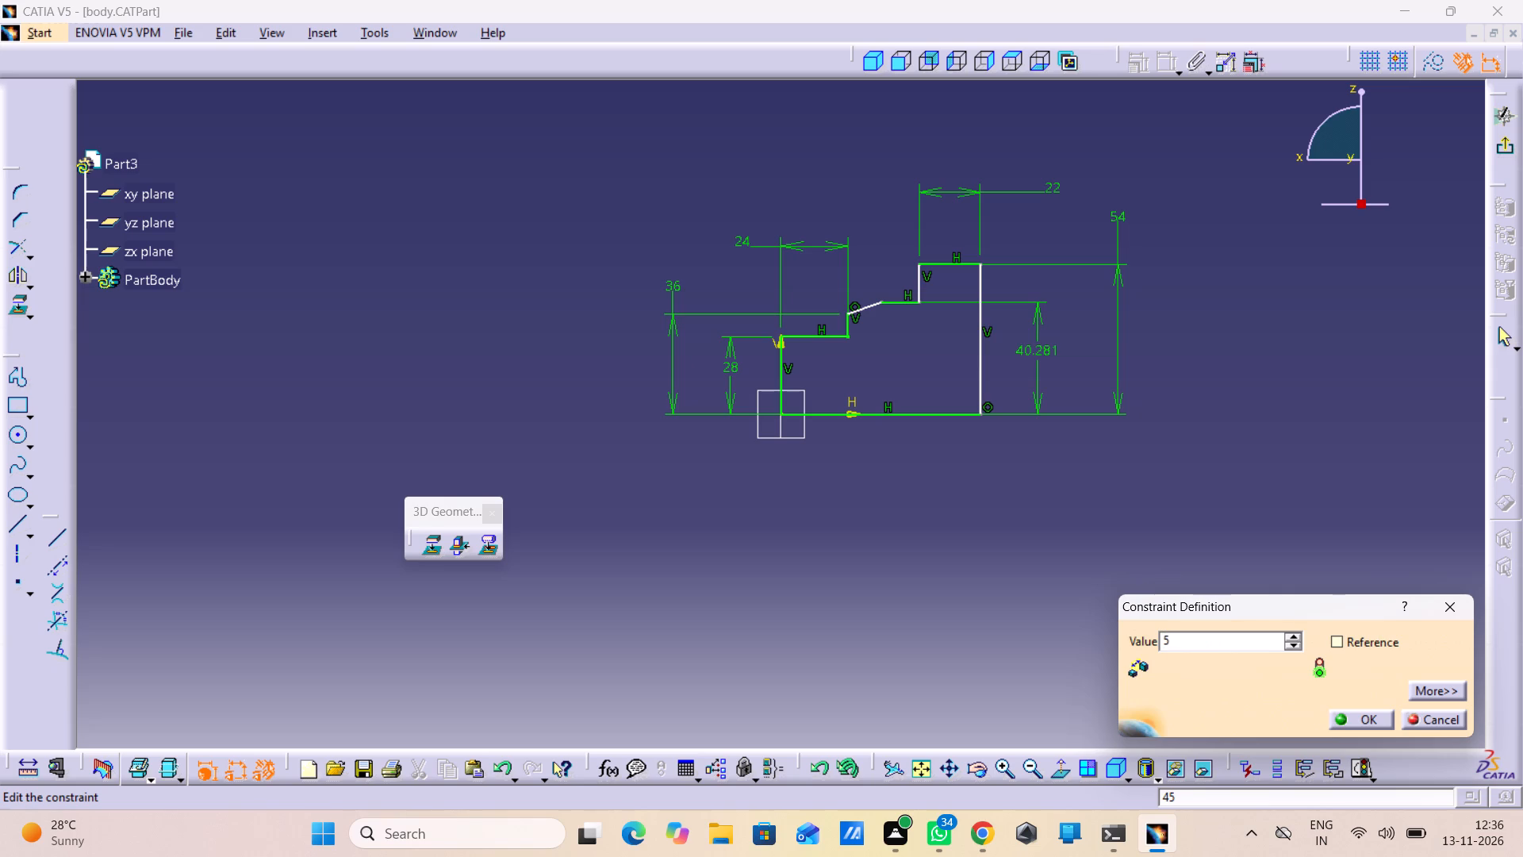
pyautogui.press('BackSpace')
pyautogui.write('45')
pyautogui.press('Return')
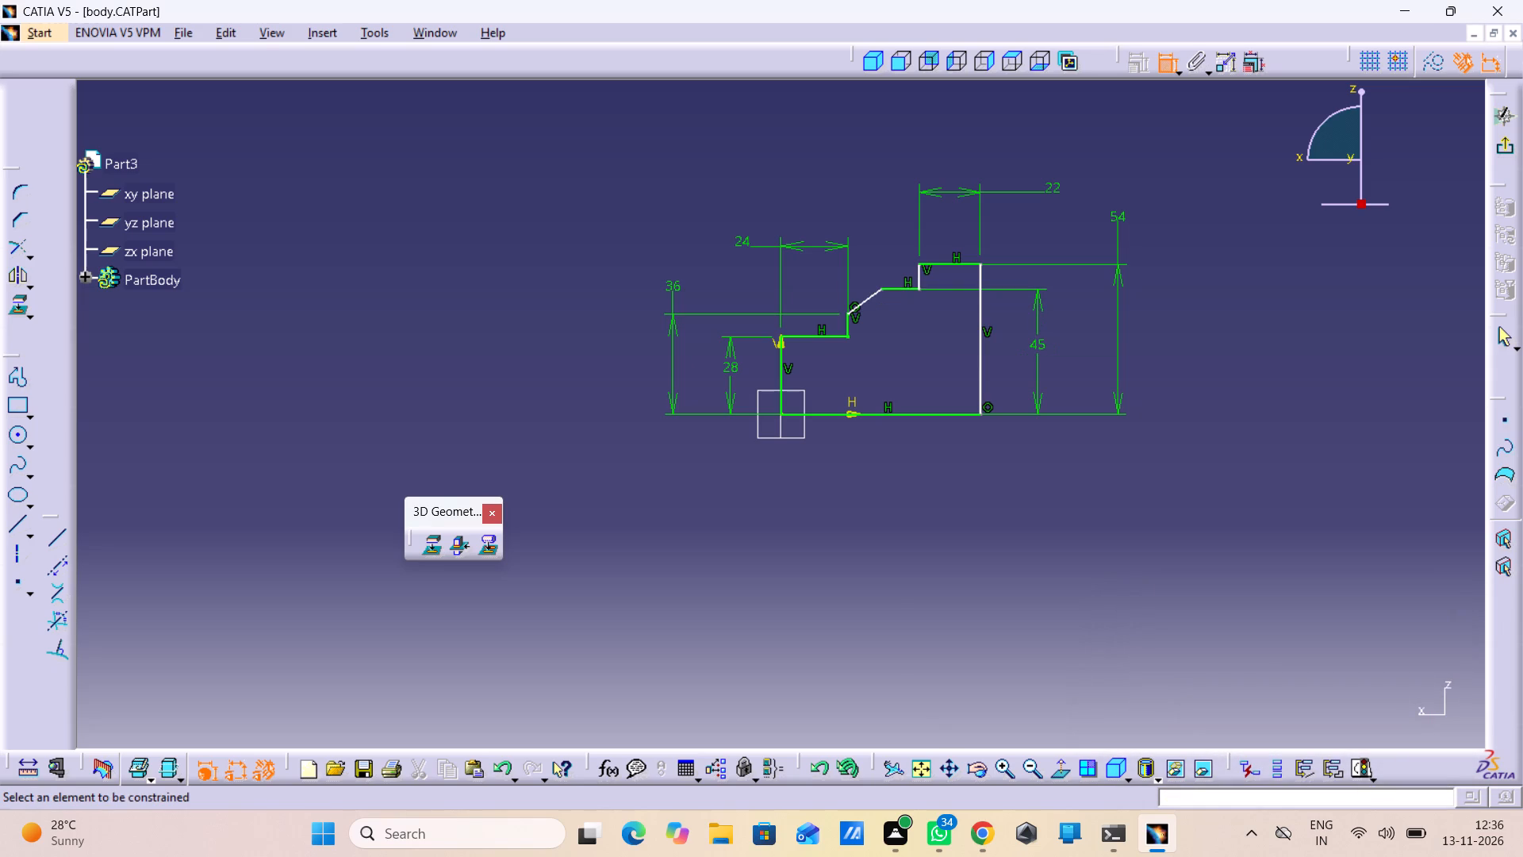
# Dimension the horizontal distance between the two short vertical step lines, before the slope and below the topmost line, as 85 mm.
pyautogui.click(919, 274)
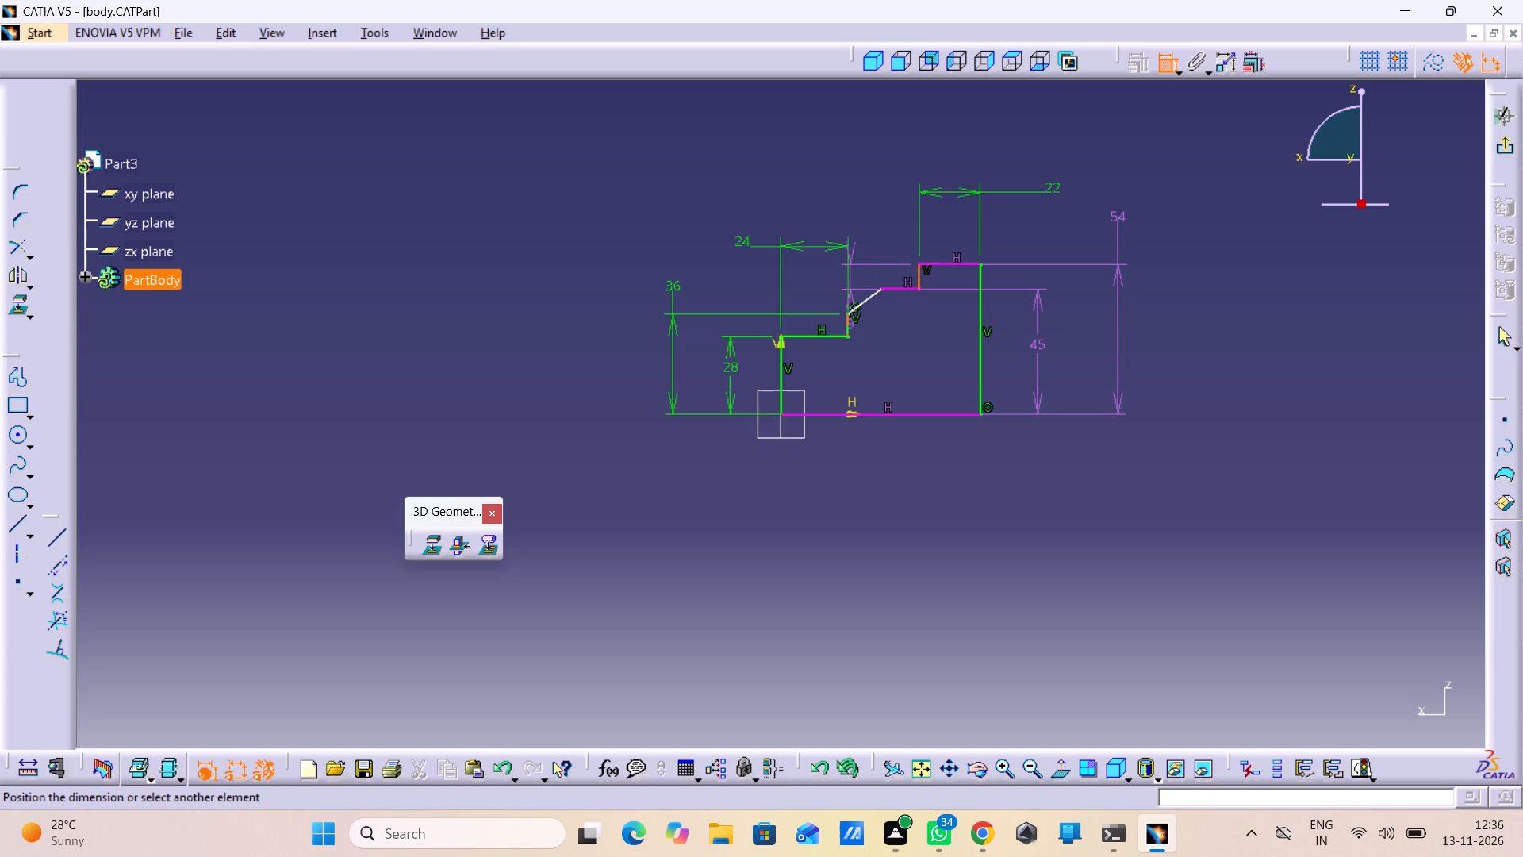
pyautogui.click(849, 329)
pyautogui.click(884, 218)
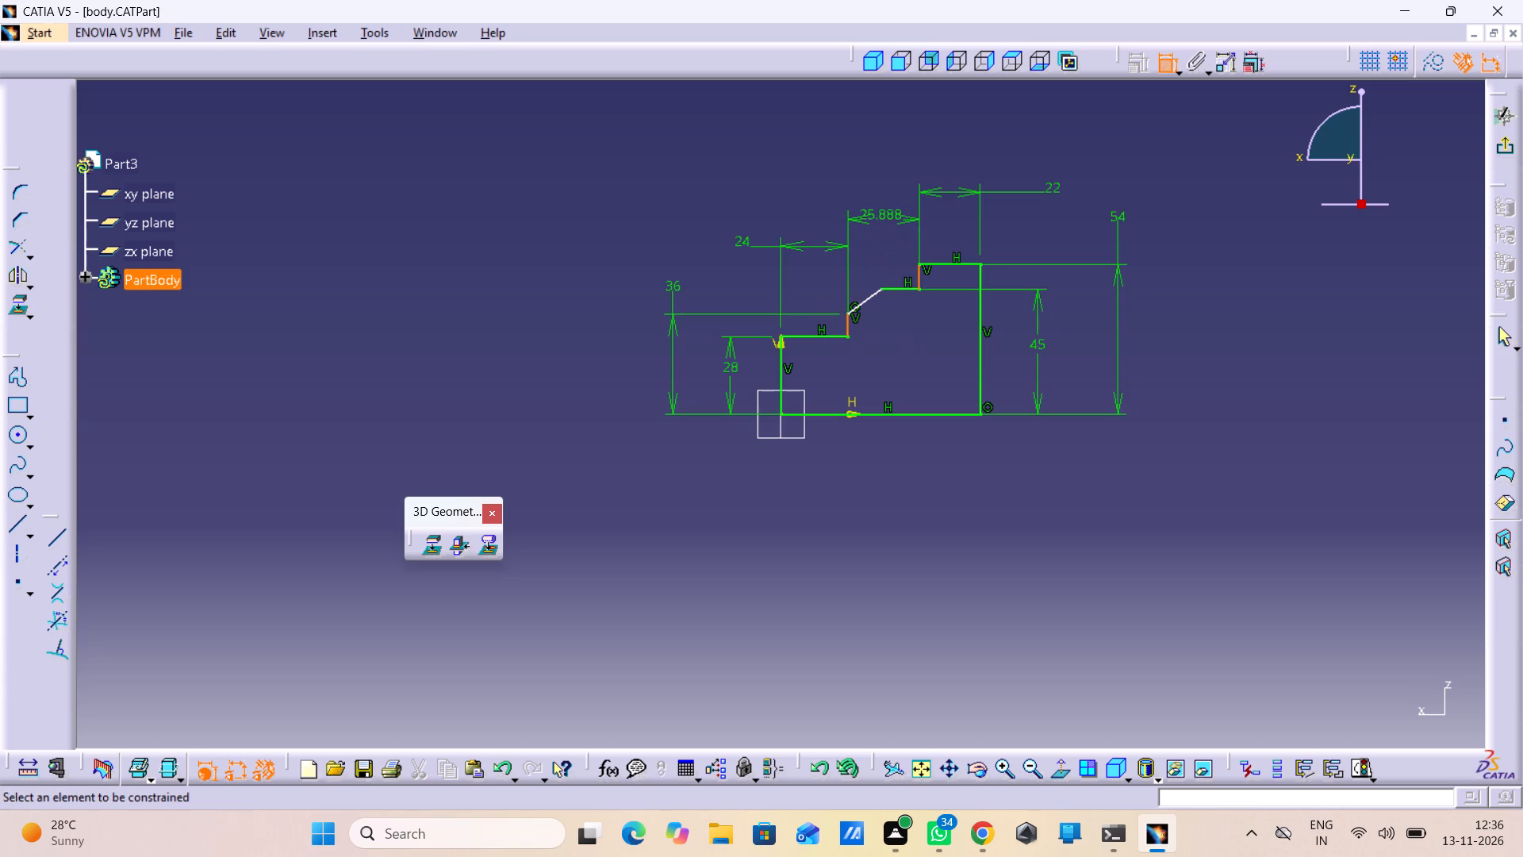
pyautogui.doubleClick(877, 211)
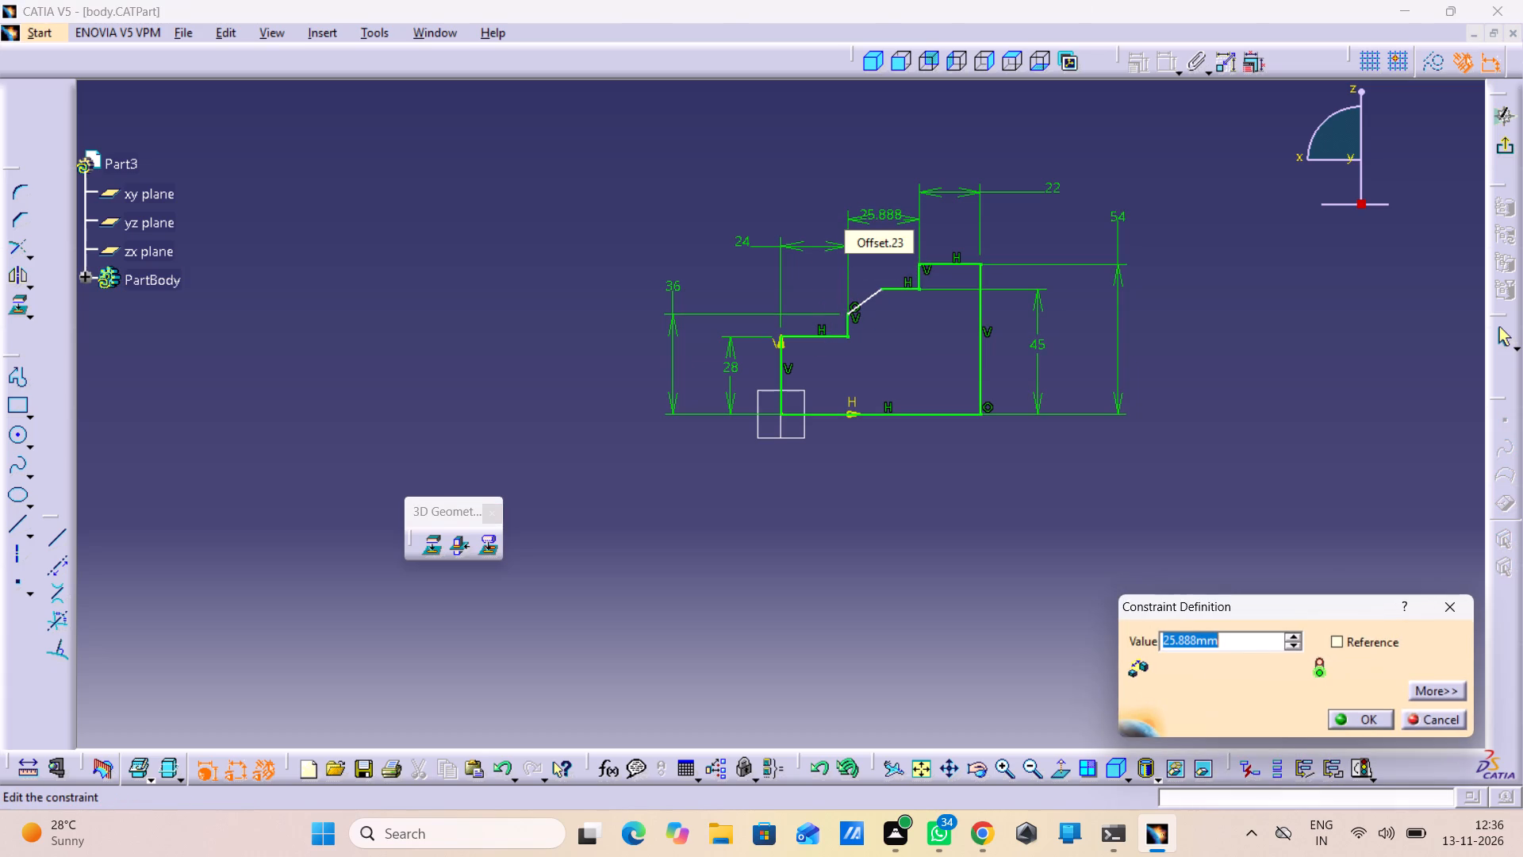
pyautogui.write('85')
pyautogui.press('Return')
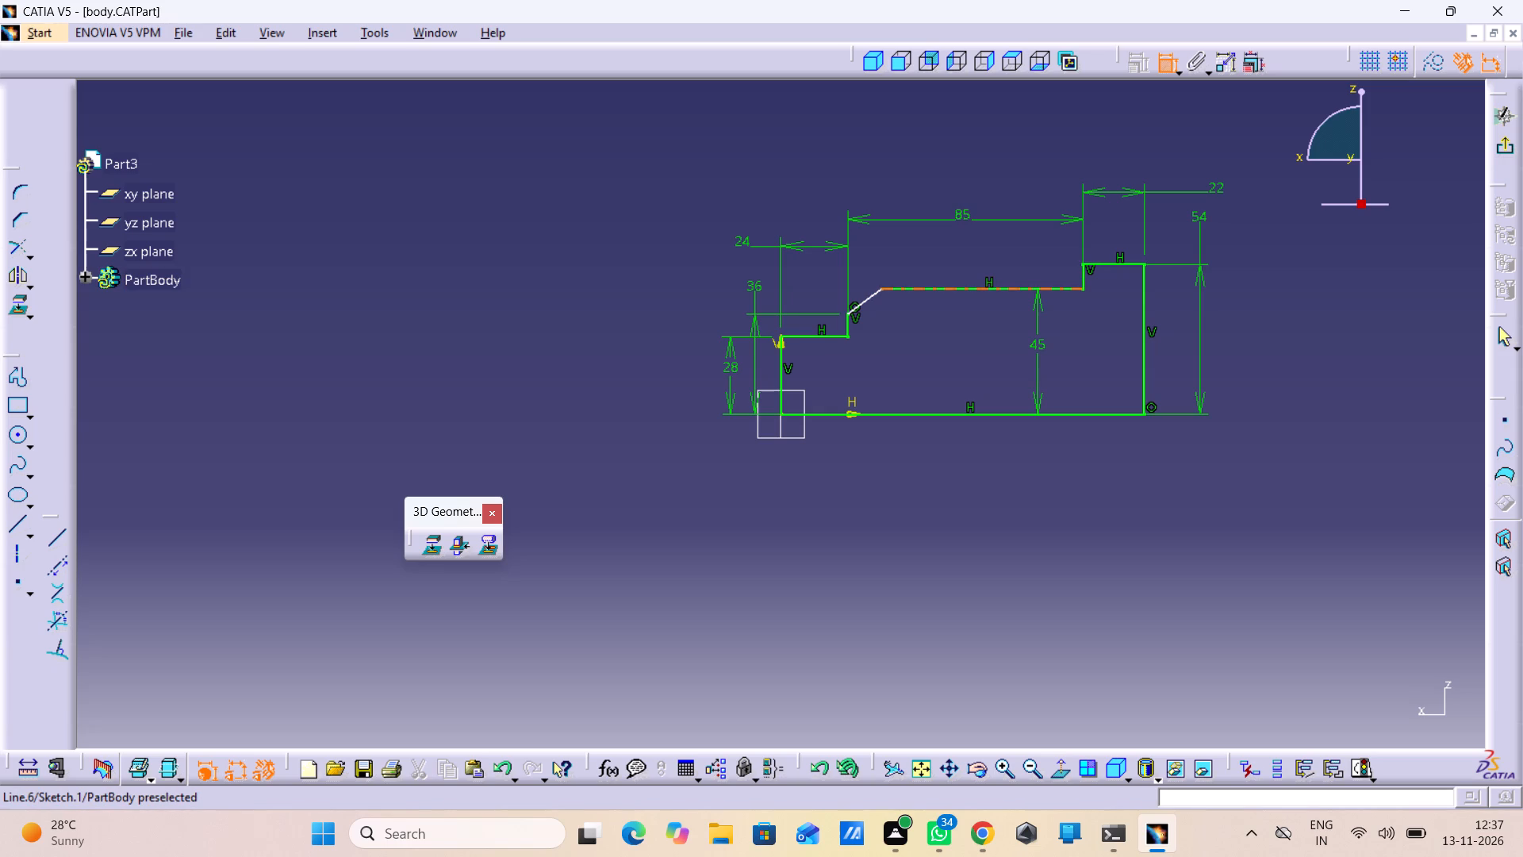
# Dimension the length of the horizontal line between the slope and the last step and set it to 5 mm.
pyautogui.click(1034, 288)
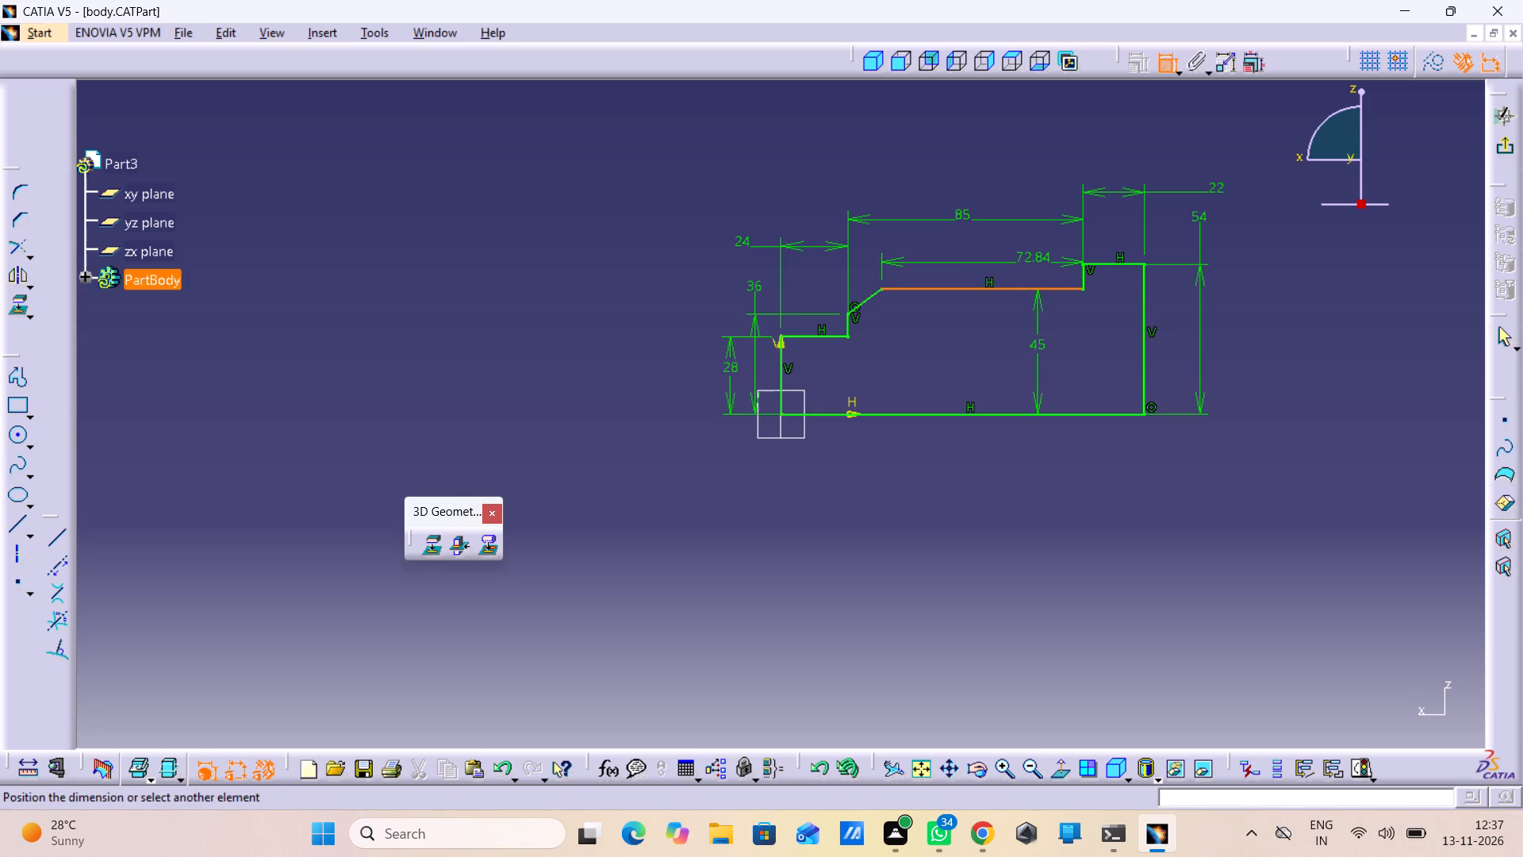
pyautogui.click(1034, 262)
pyautogui.doubleClick(1030, 253)
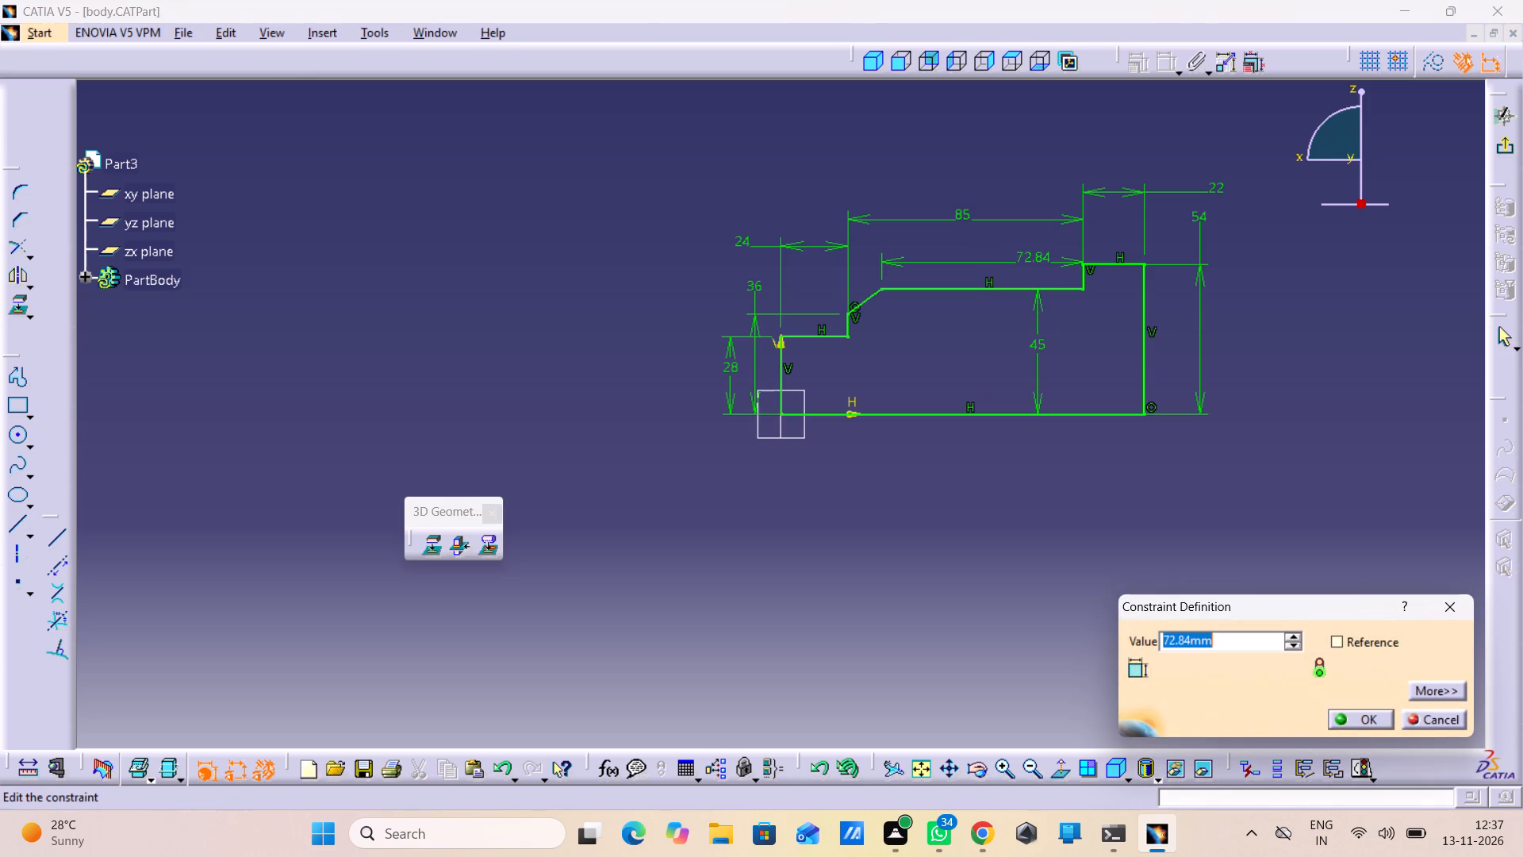
pyautogui.press('5')
pyautogui.press('Return')
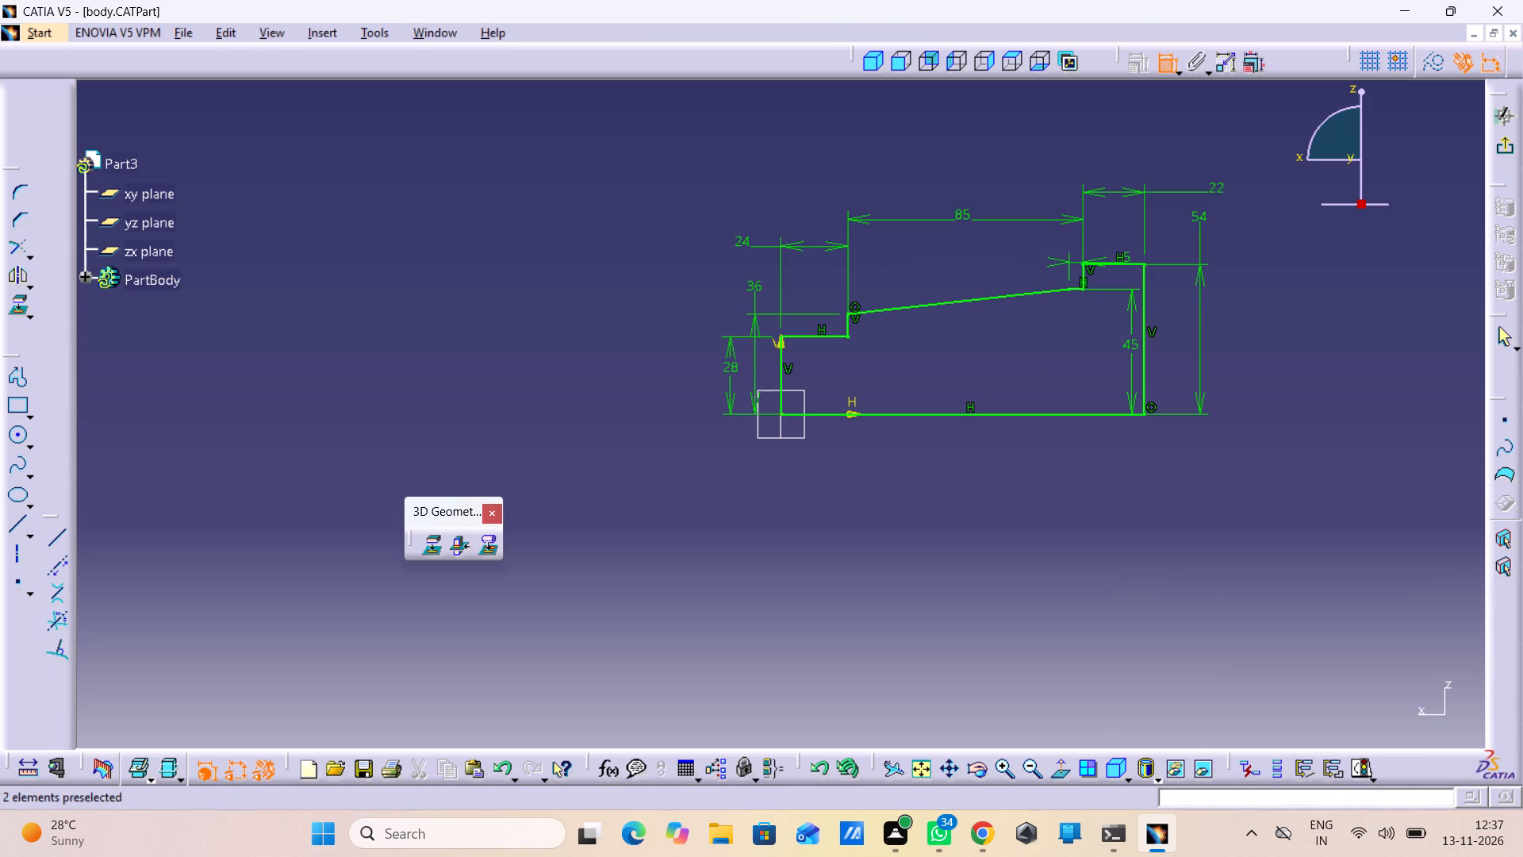
# Move the 5 mm dimension clear of the profile, above the 22 mm dimension.
pyautogui.moveTo(1068, 263); pyautogui.dragTo(1045, 162)
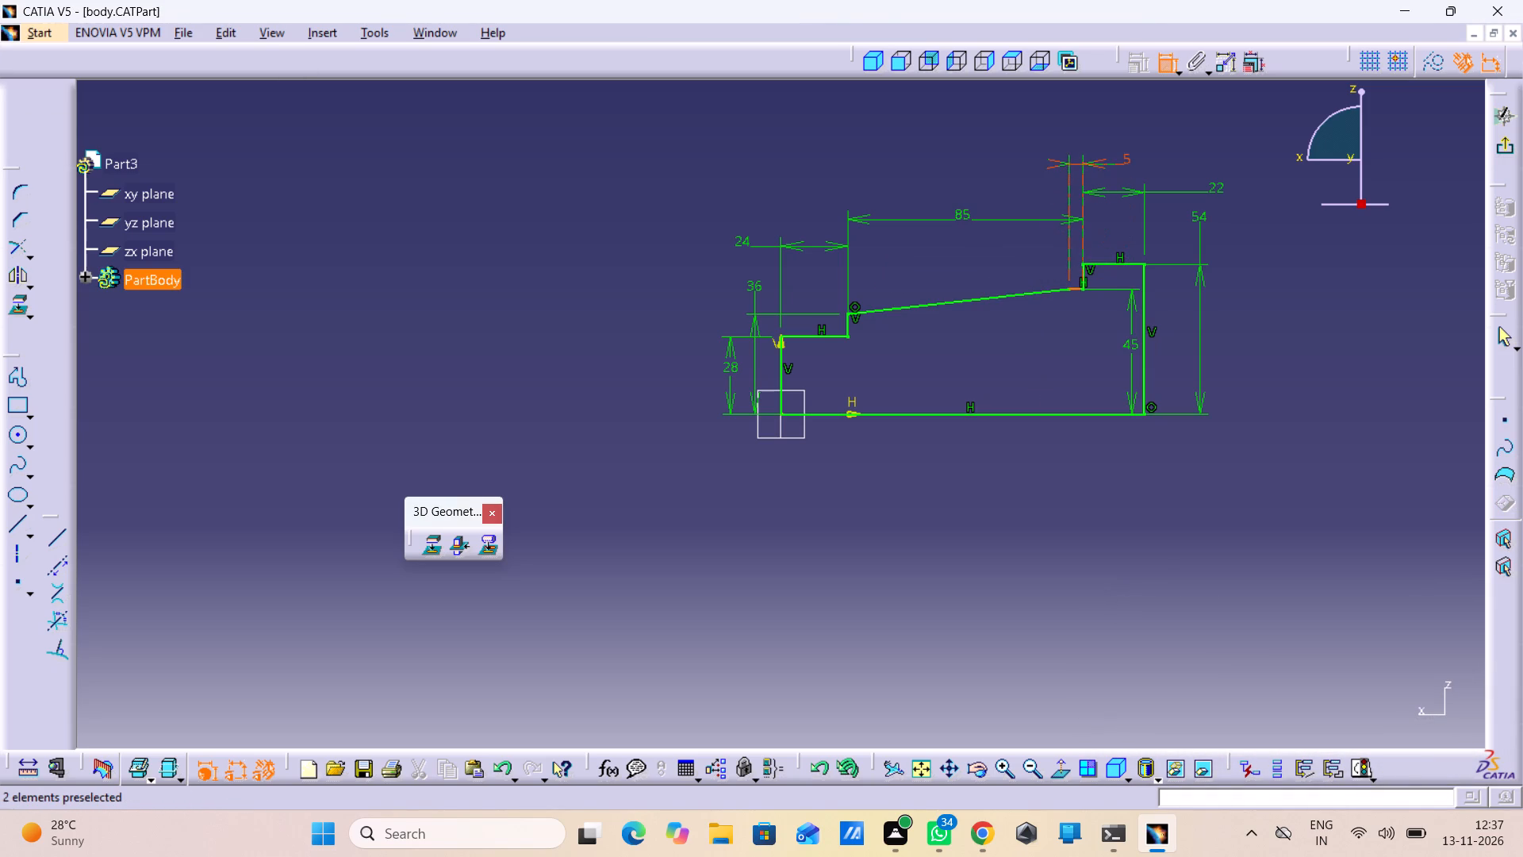
pyautogui.moveTo(1045, 162); pyautogui.dragTo(1043, 148)
pyautogui.moveTo(1118, 145); pyautogui.dragTo(1101, 155)
pyautogui.moveTo(1101, 155); pyautogui.dragTo(1081, 159)
pyautogui.moveTo(1118, 159); pyautogui.dragTo(1085, 158)
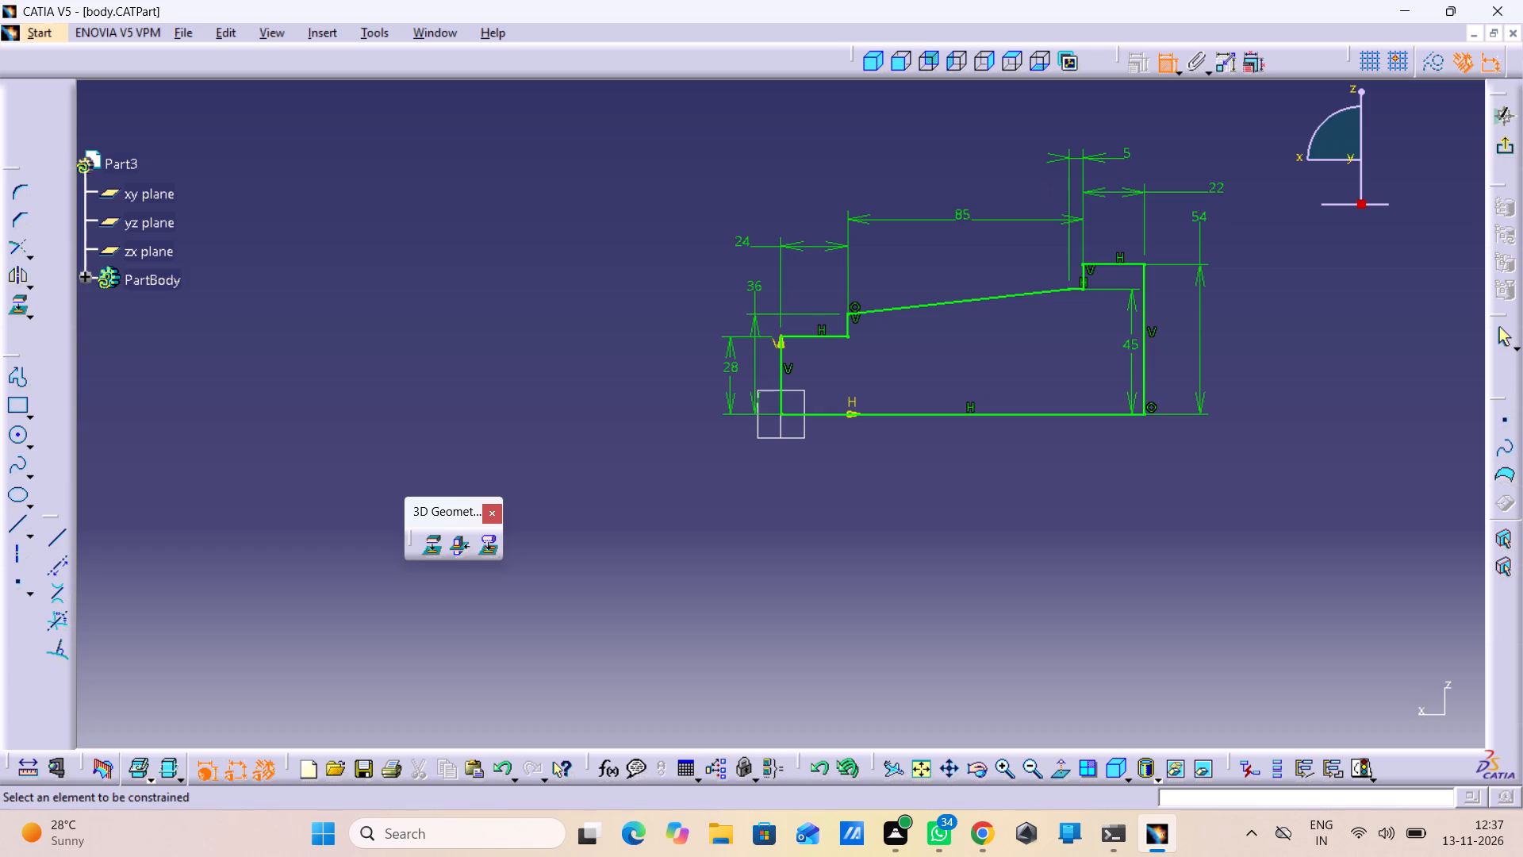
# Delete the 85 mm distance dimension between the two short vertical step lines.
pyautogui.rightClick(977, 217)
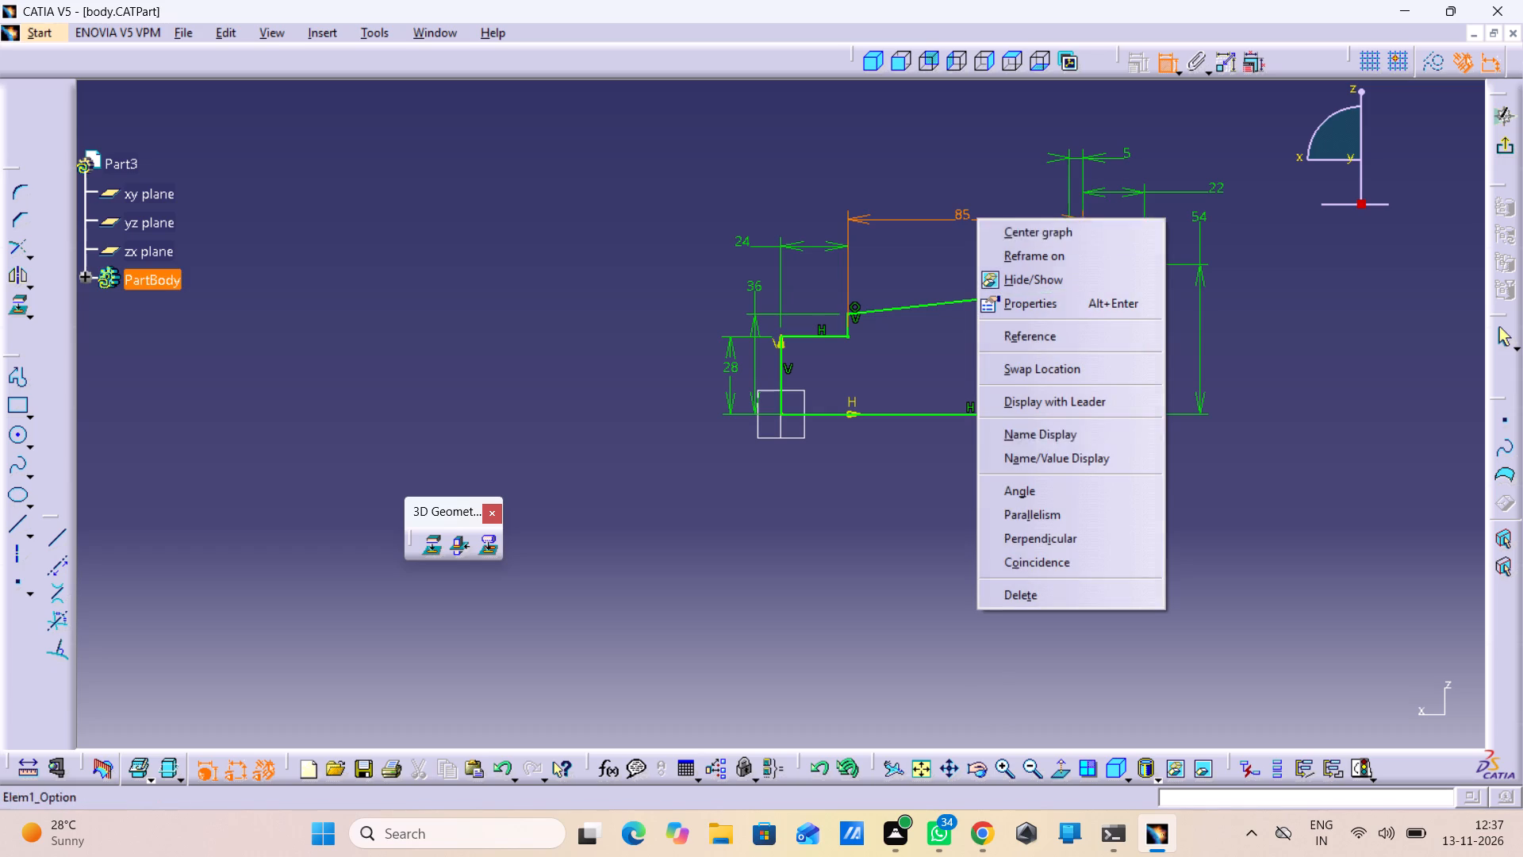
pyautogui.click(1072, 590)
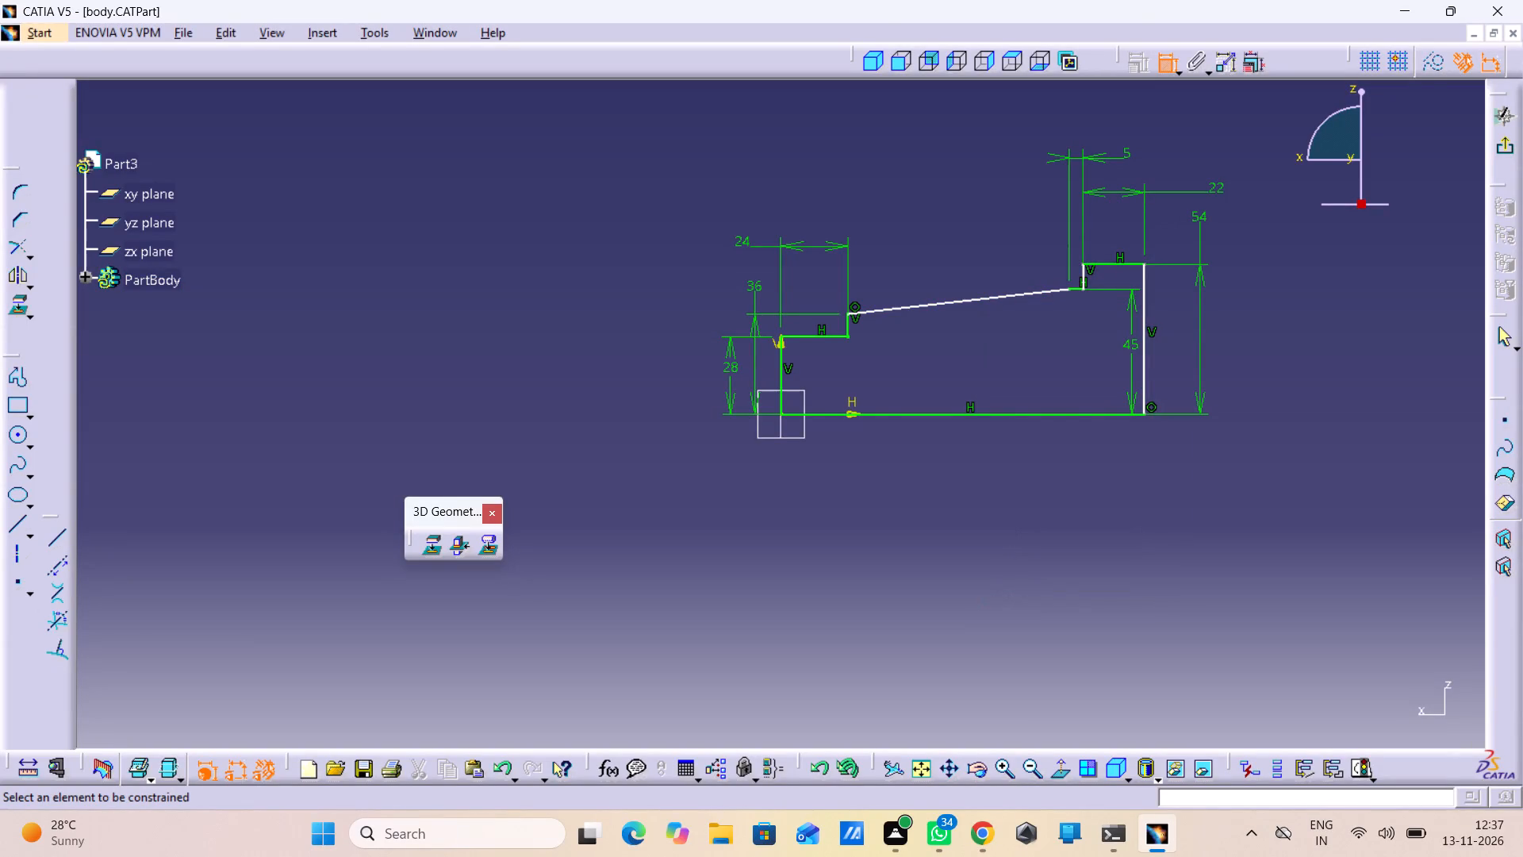
# Dimension the profile's overall width between its two outer vertical lines and set it to 85 mm.
pyautogui.click(782, 356)
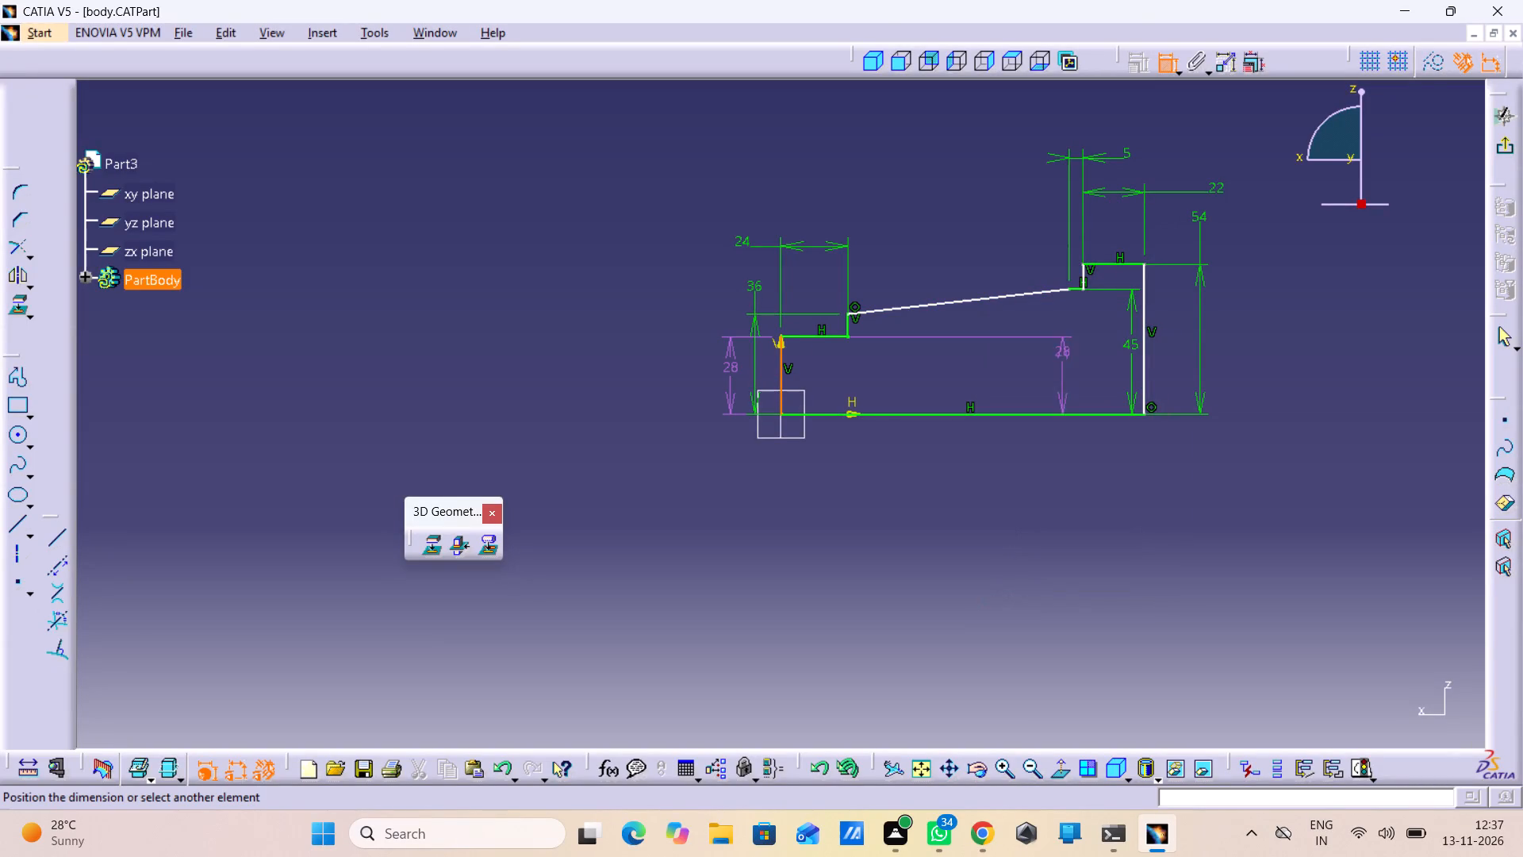
pyautogui.click(1146, 331)
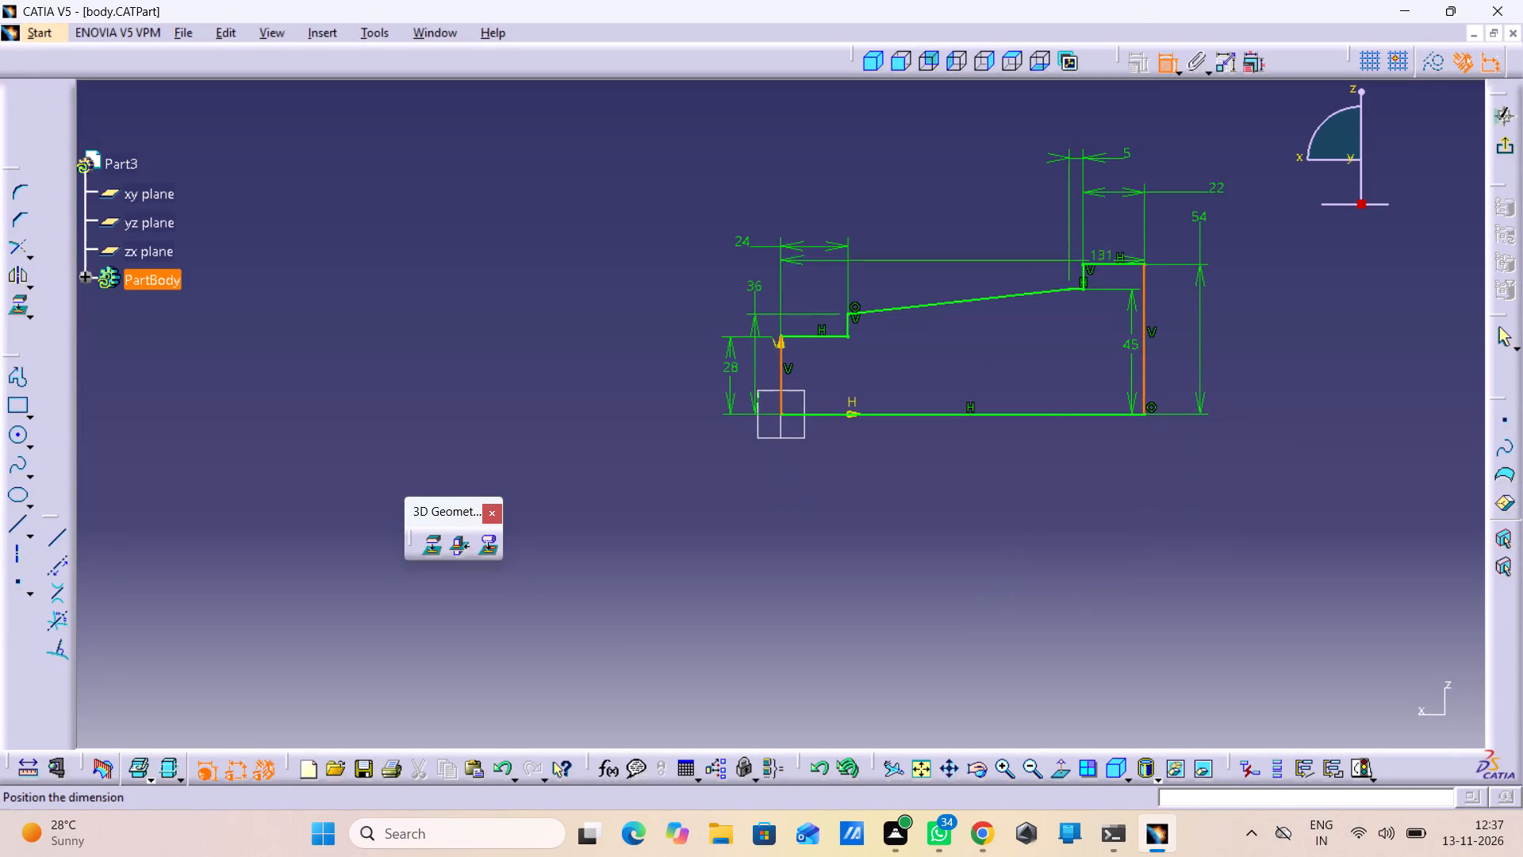
pyautogui.click(1001, 230)
pyautogui.doubleClick(998, 222)
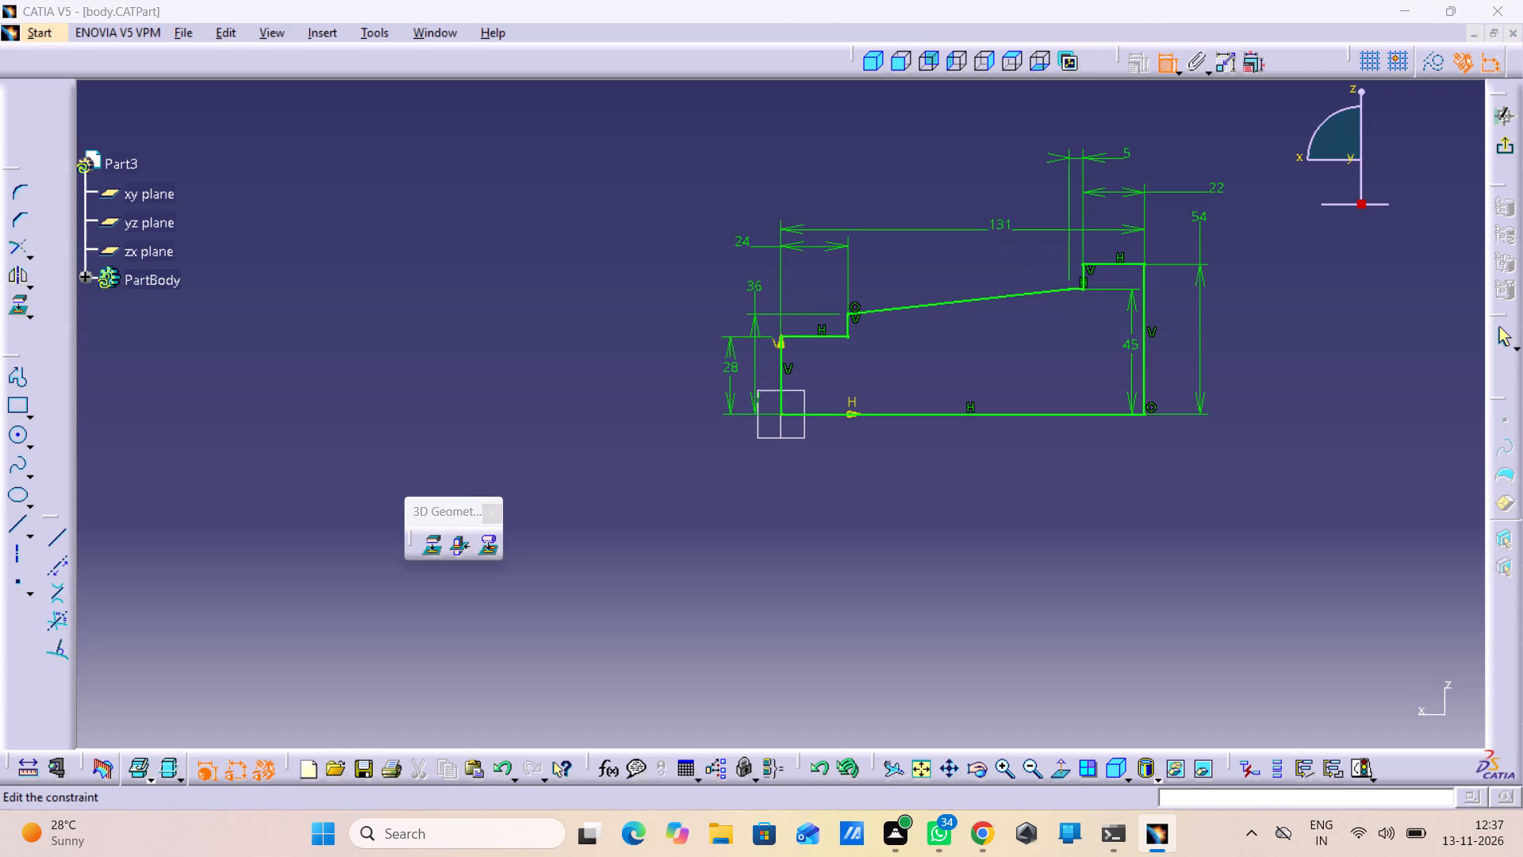
pyautogui.press('5')
pyautogui.press('BackSpace')
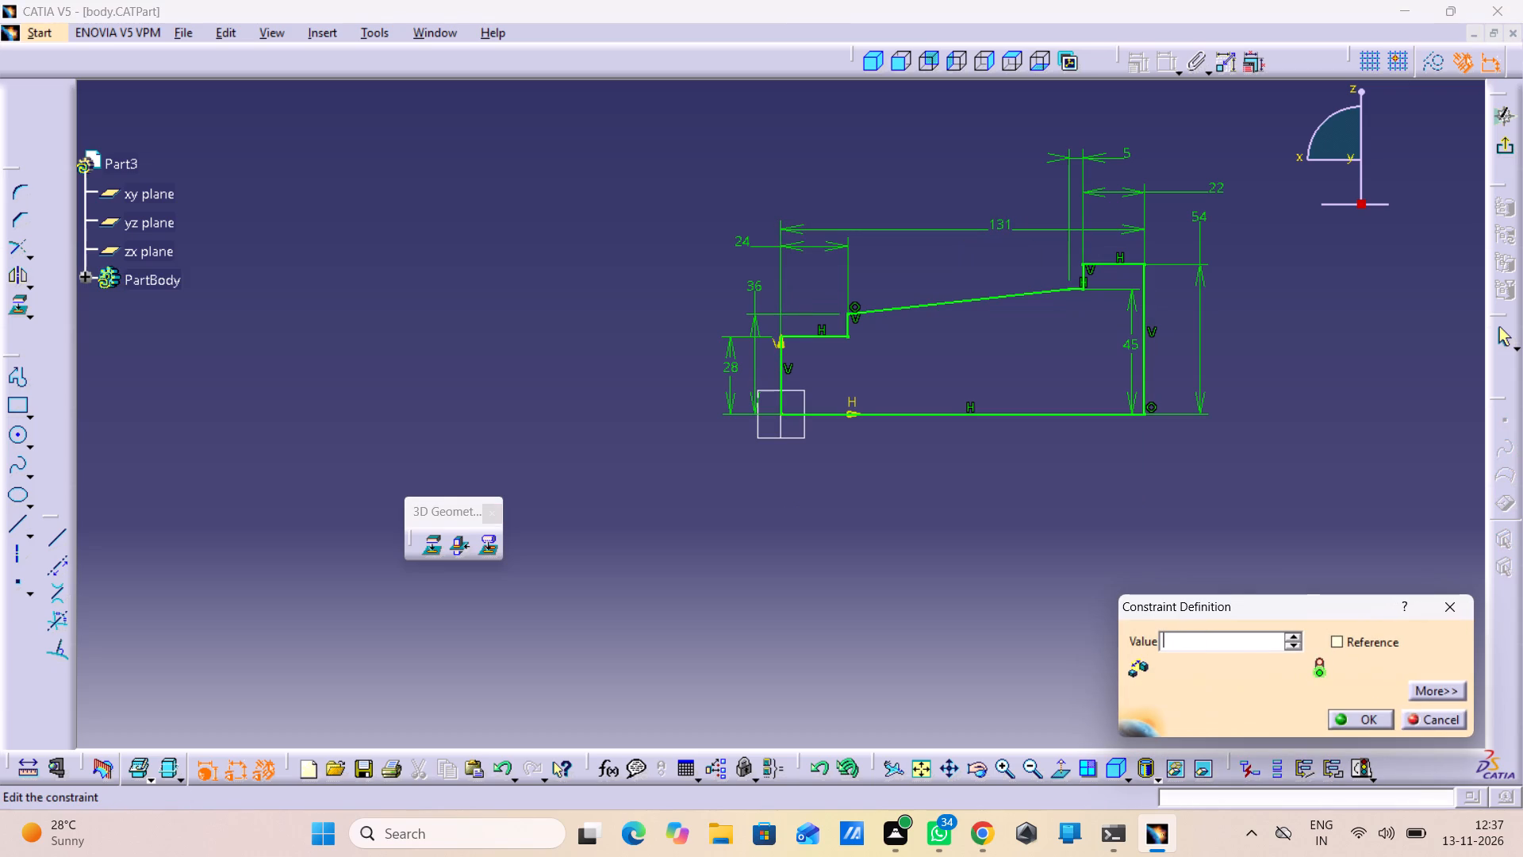
pyautogui.press('2')
pyautogui.press('BackSpace')
pyautogui.write('865')
pyautogui.press('BackSpace')
pyautogui.press('BackSpace')
pyautogui.press('5')
pyautogui.press('Return')
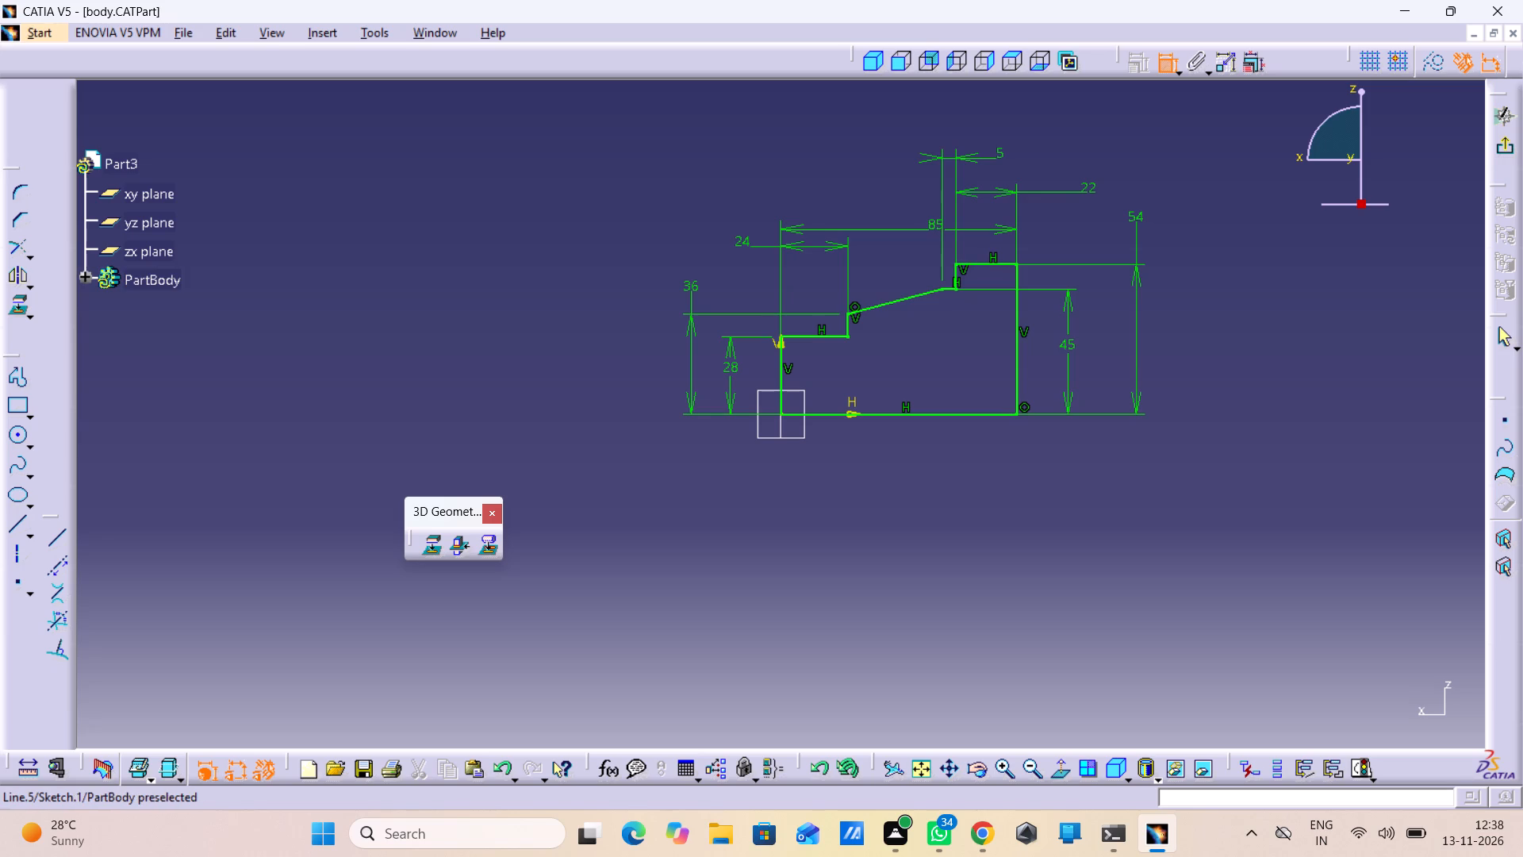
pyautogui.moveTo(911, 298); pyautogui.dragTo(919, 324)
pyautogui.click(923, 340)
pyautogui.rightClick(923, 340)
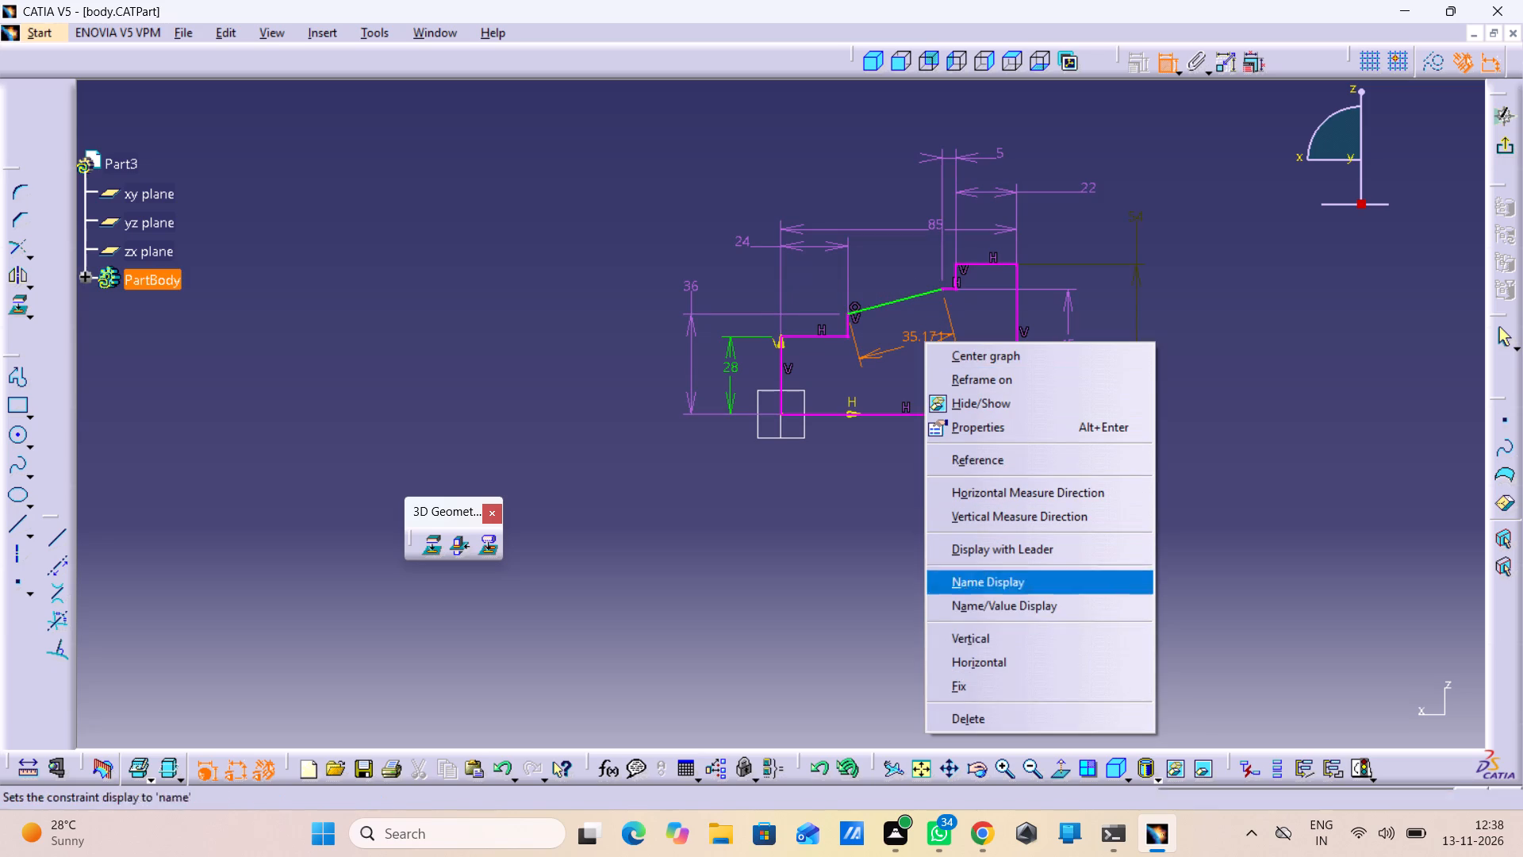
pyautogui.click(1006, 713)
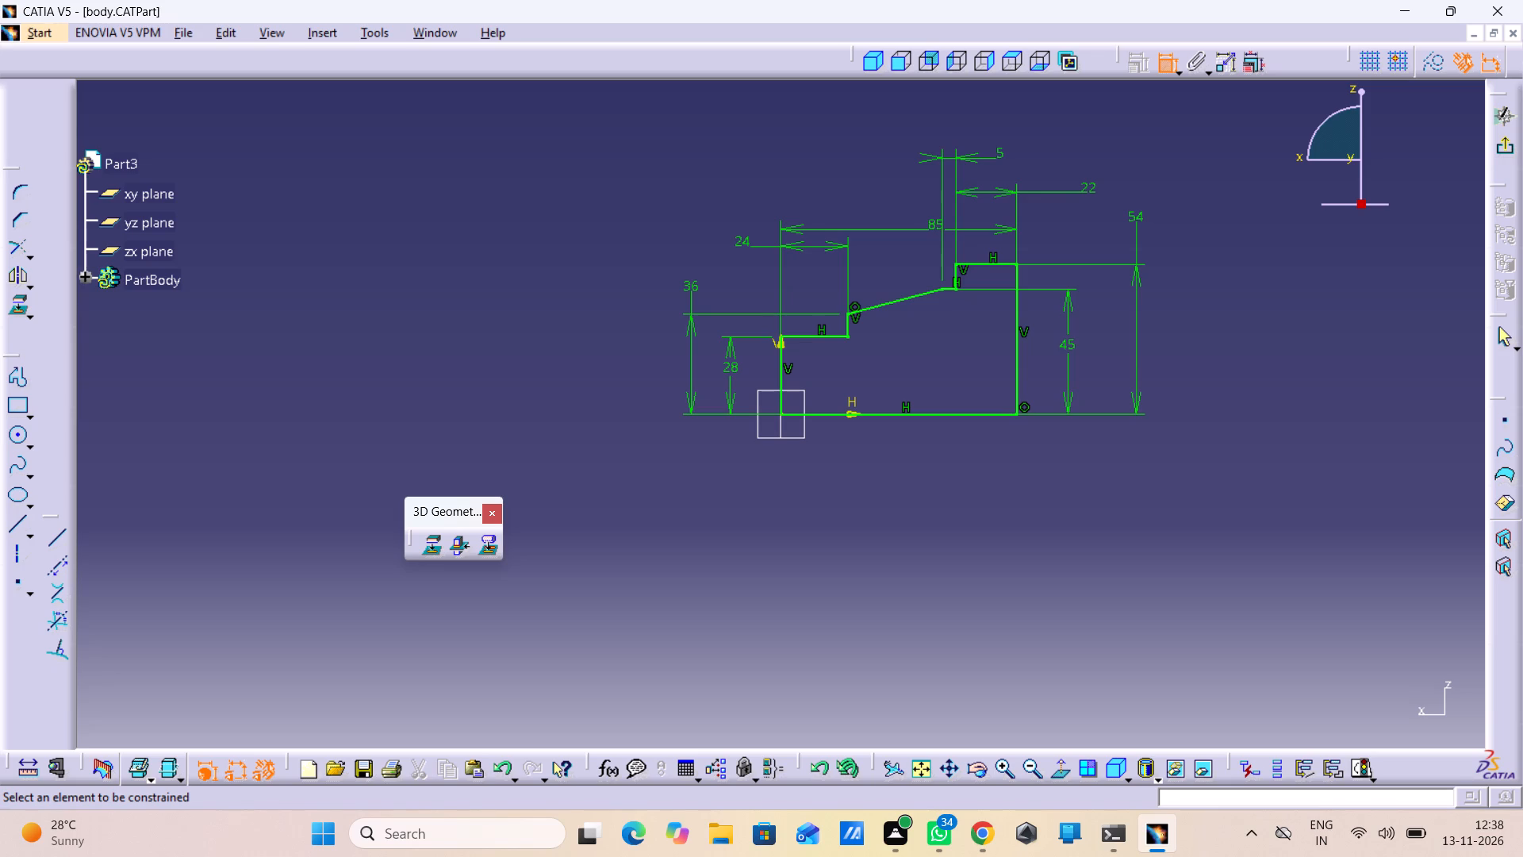
# Exit the fully dimensioned profile sketch.
pyautogui.click(1509, 149)
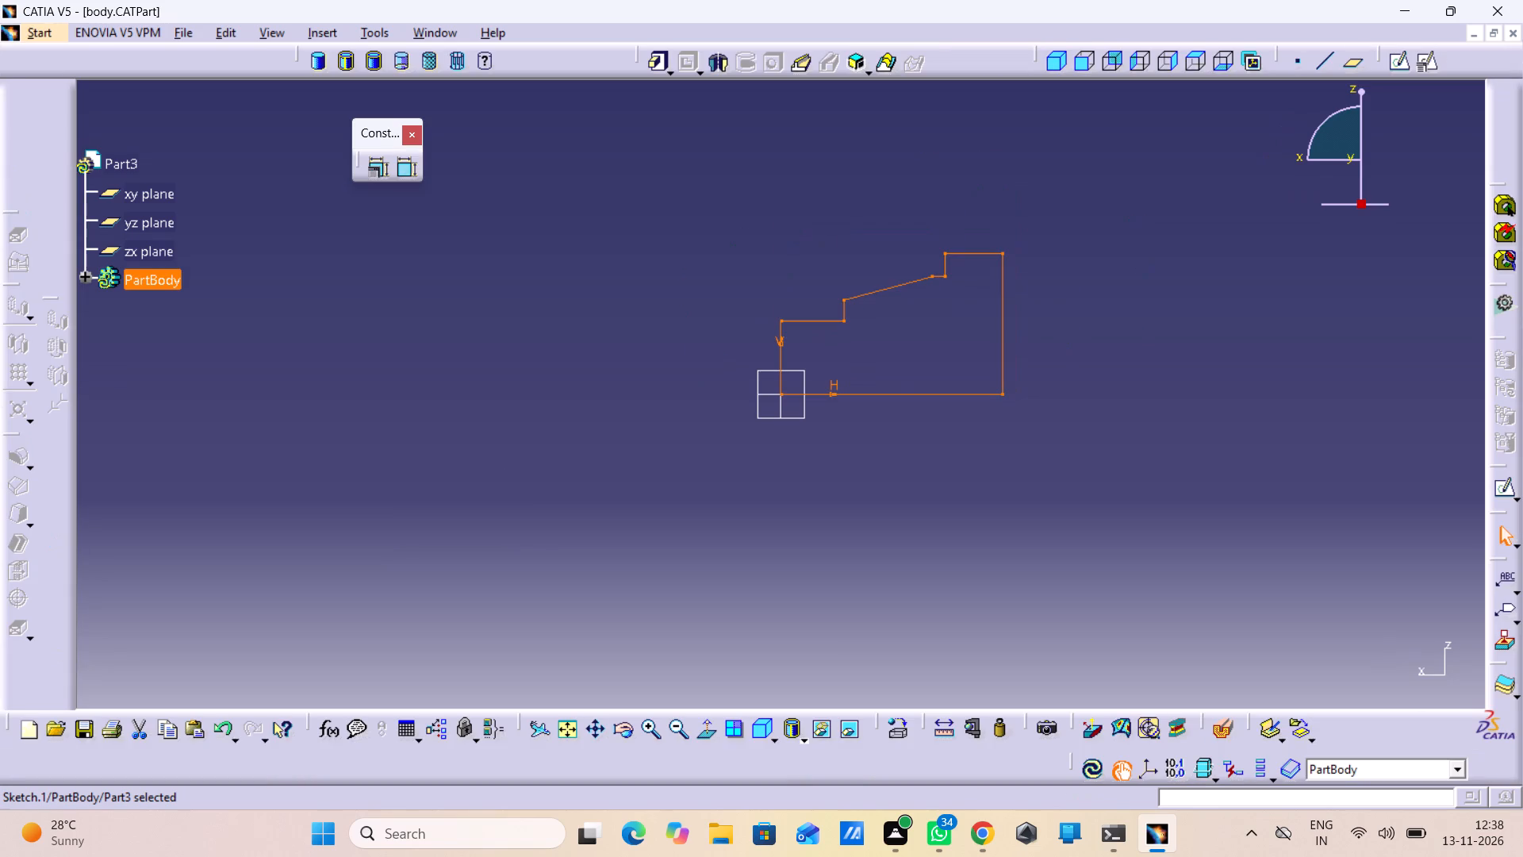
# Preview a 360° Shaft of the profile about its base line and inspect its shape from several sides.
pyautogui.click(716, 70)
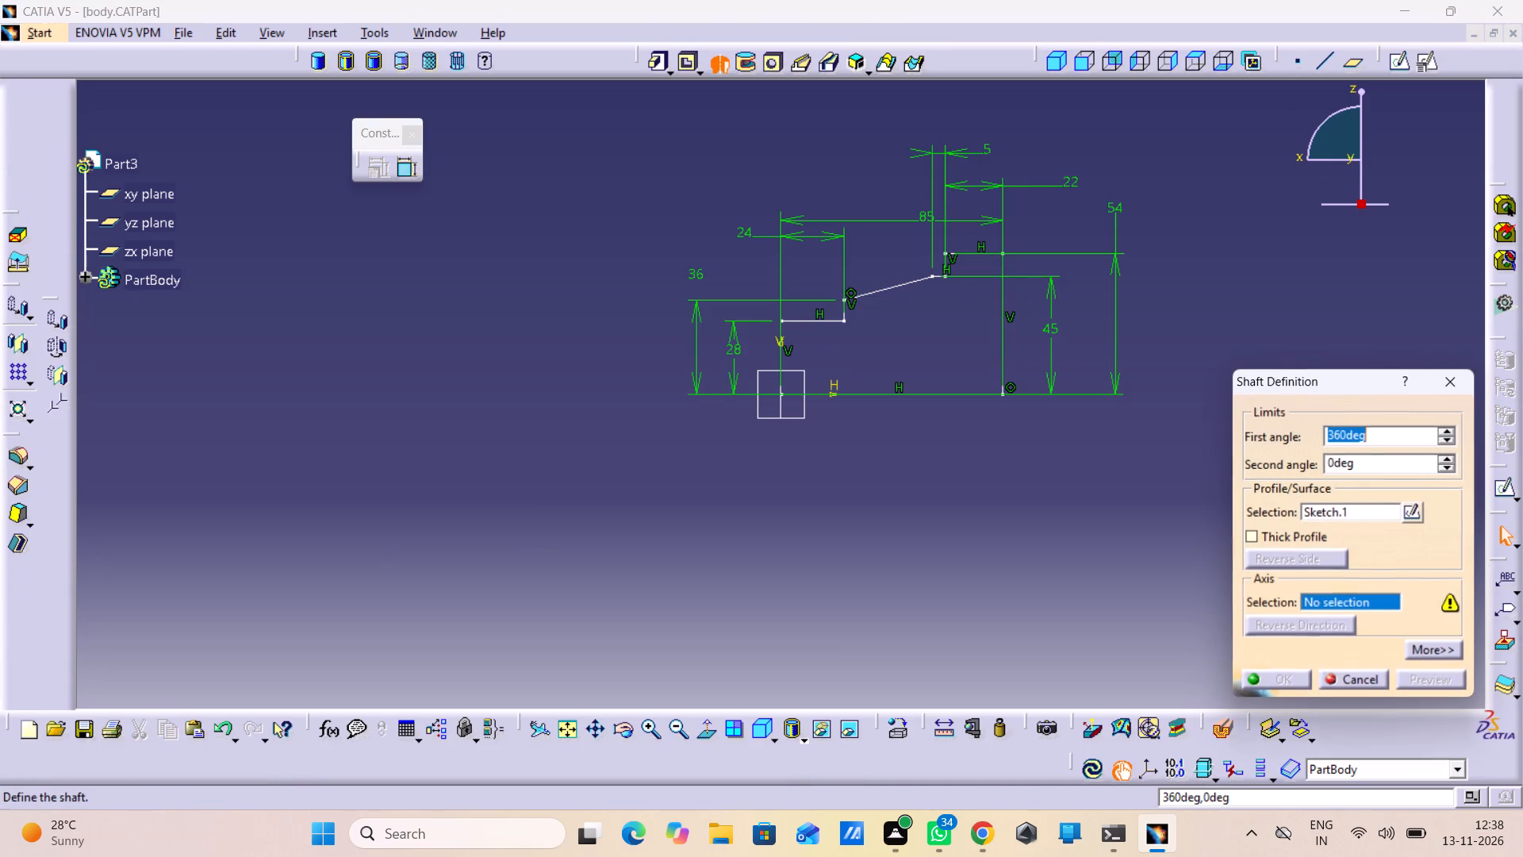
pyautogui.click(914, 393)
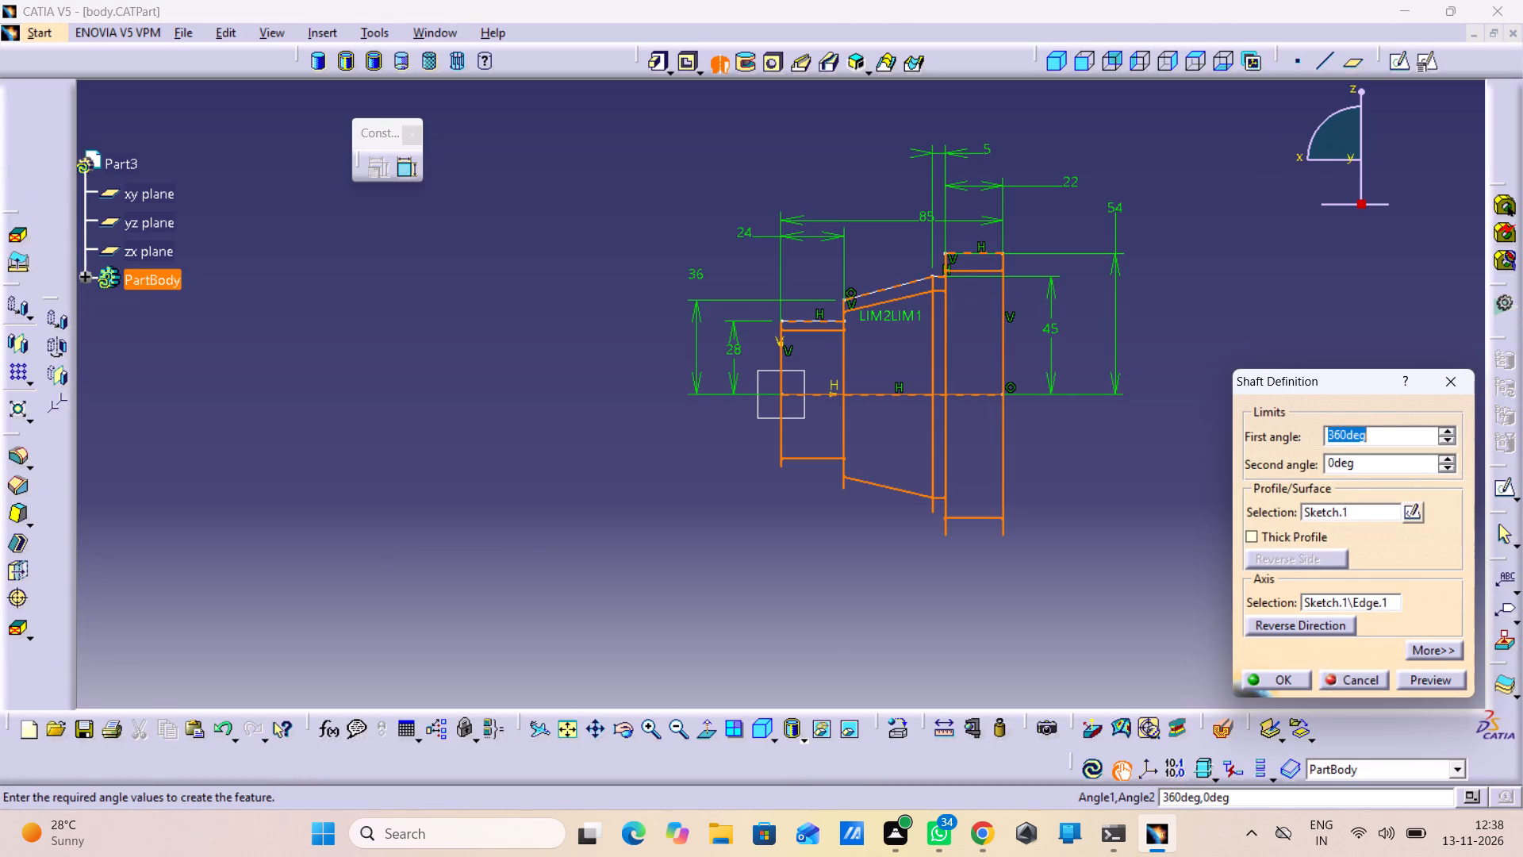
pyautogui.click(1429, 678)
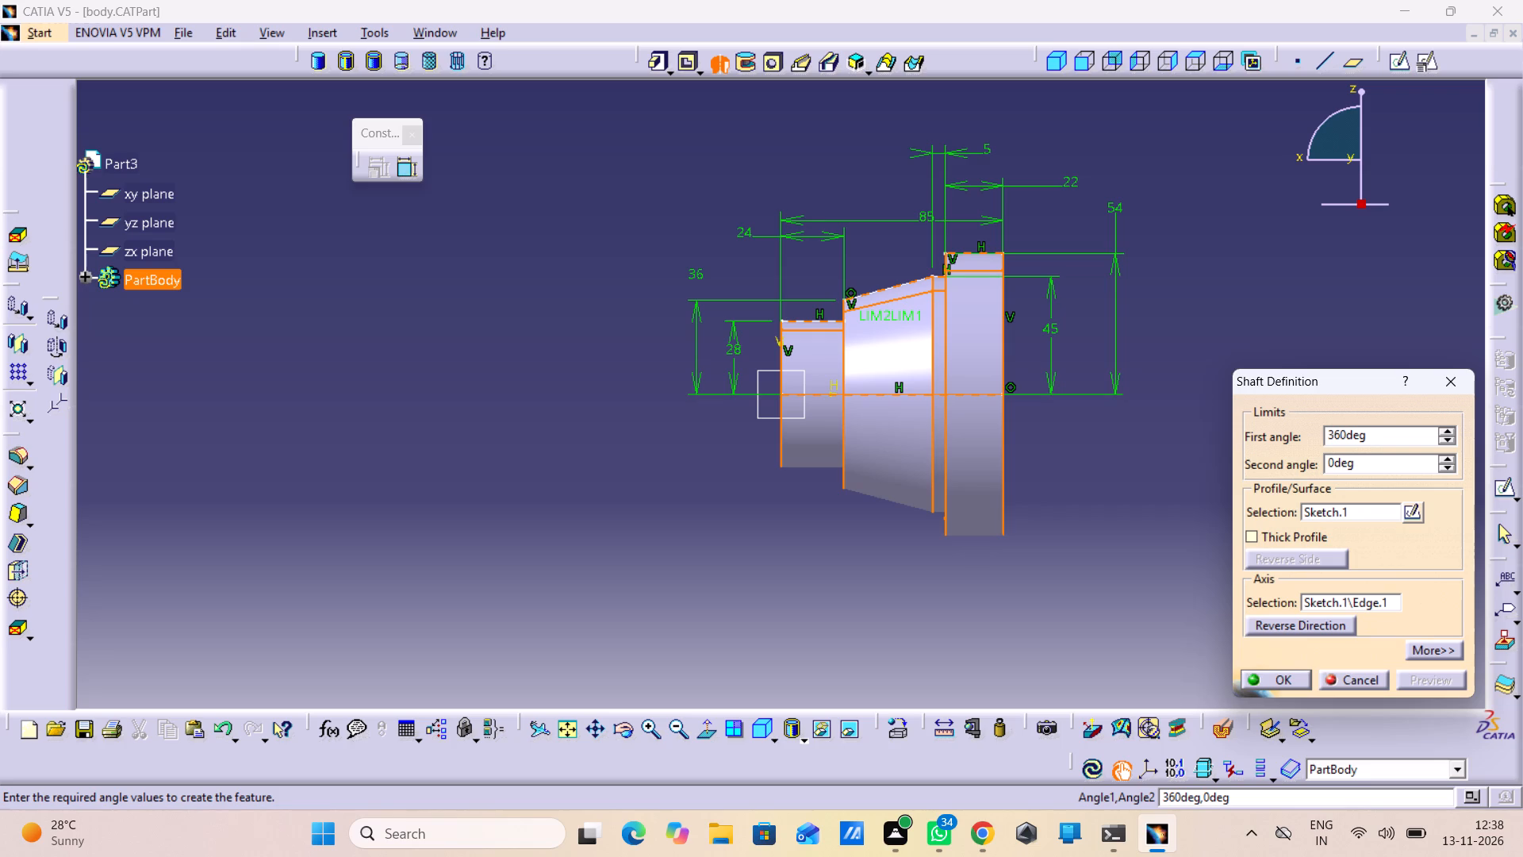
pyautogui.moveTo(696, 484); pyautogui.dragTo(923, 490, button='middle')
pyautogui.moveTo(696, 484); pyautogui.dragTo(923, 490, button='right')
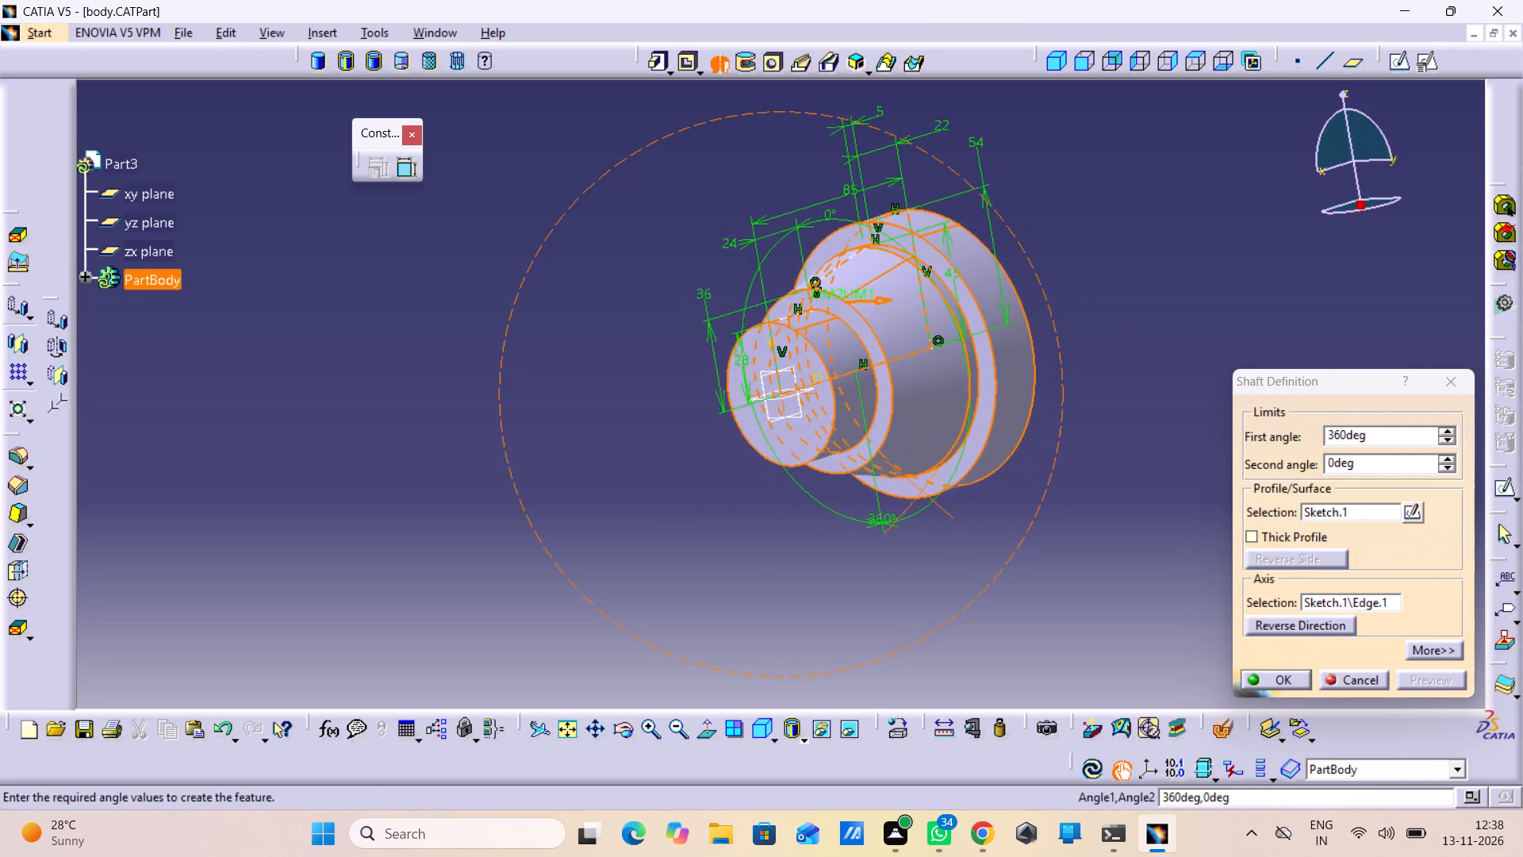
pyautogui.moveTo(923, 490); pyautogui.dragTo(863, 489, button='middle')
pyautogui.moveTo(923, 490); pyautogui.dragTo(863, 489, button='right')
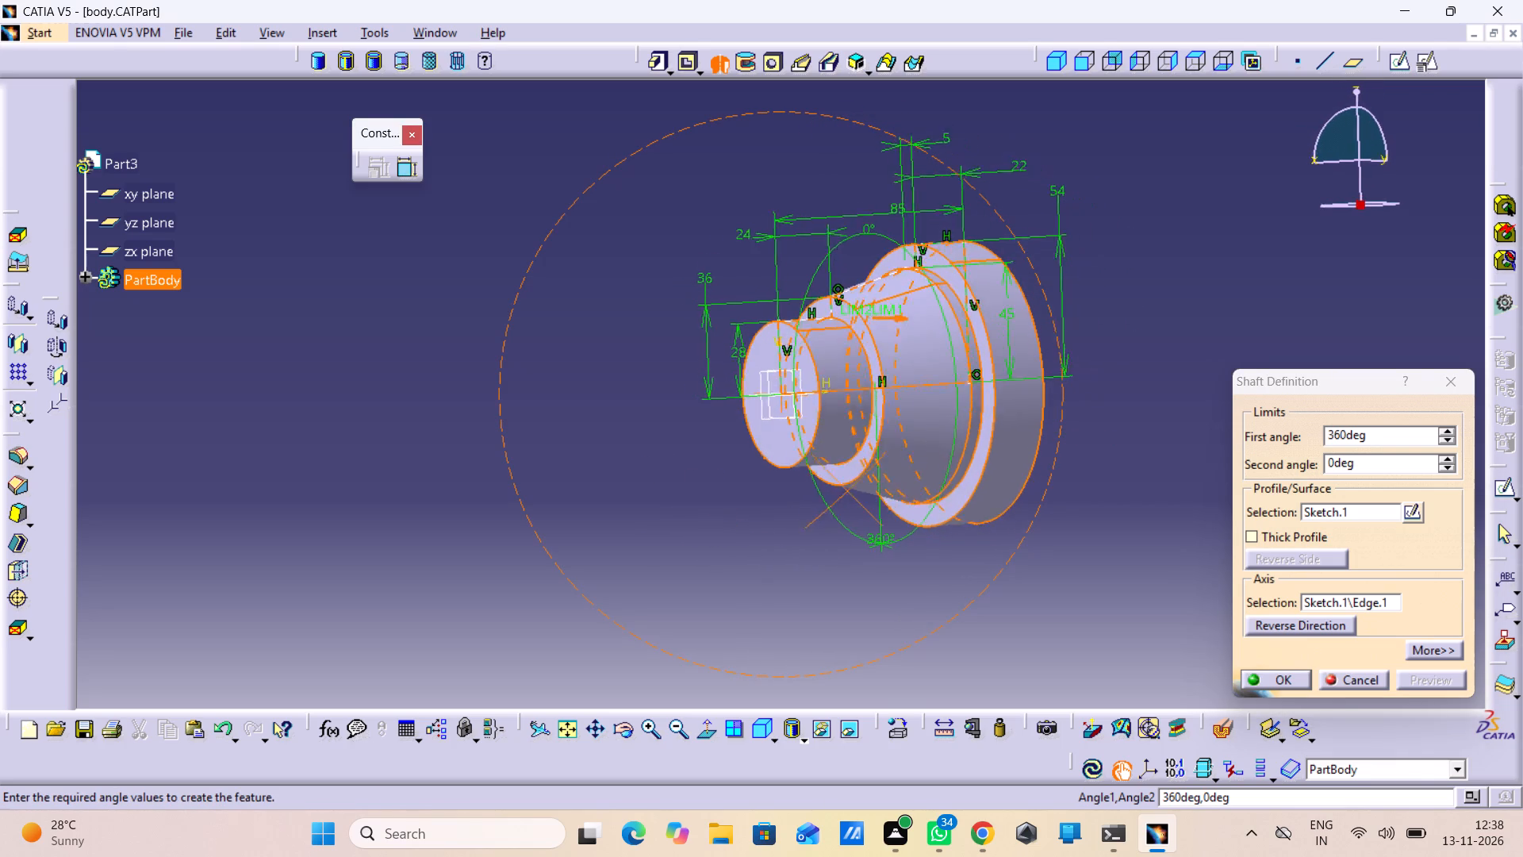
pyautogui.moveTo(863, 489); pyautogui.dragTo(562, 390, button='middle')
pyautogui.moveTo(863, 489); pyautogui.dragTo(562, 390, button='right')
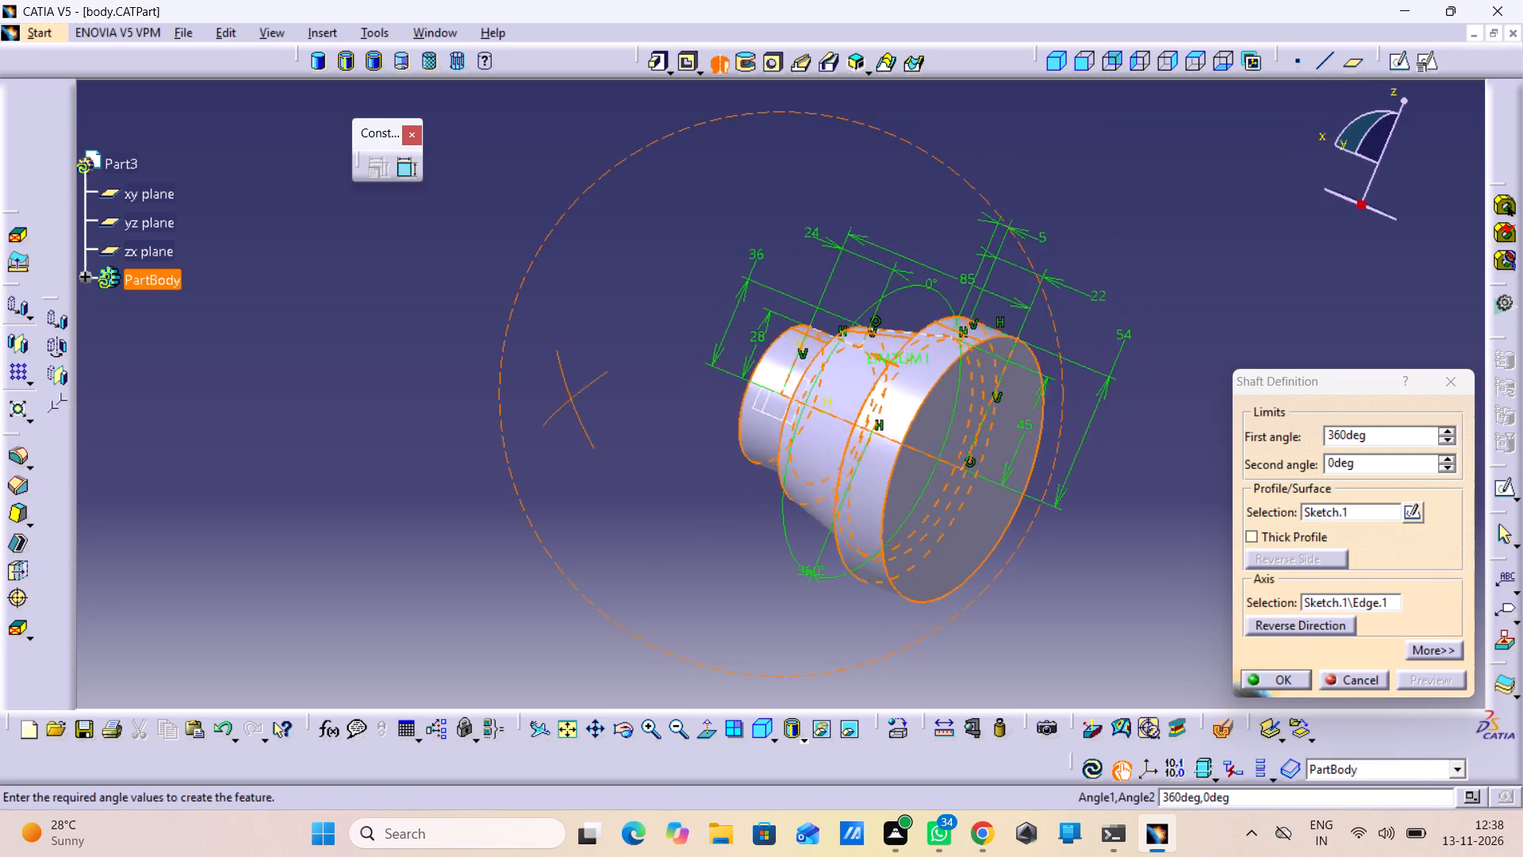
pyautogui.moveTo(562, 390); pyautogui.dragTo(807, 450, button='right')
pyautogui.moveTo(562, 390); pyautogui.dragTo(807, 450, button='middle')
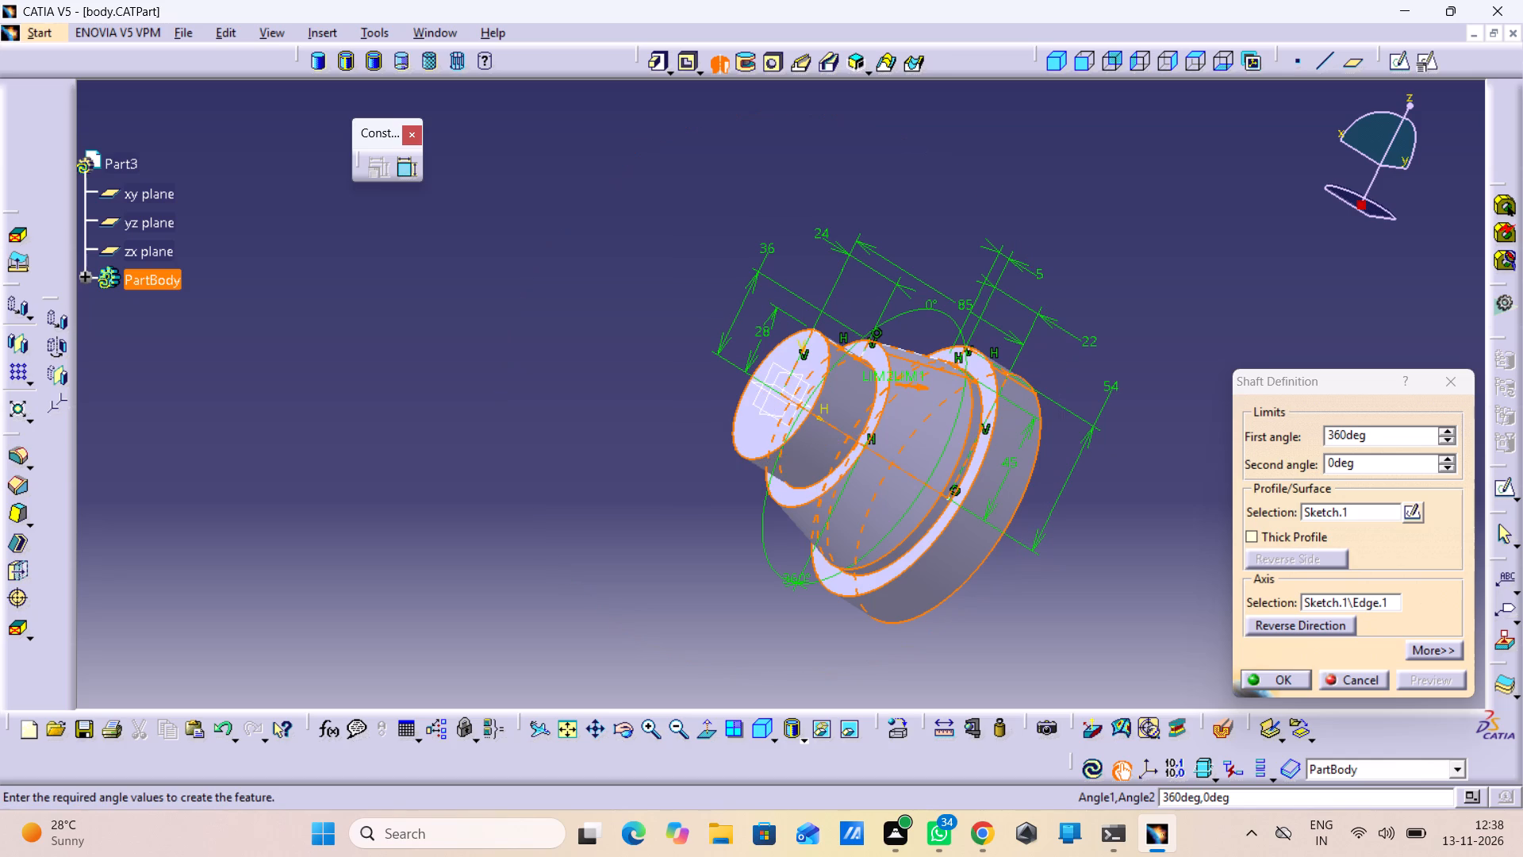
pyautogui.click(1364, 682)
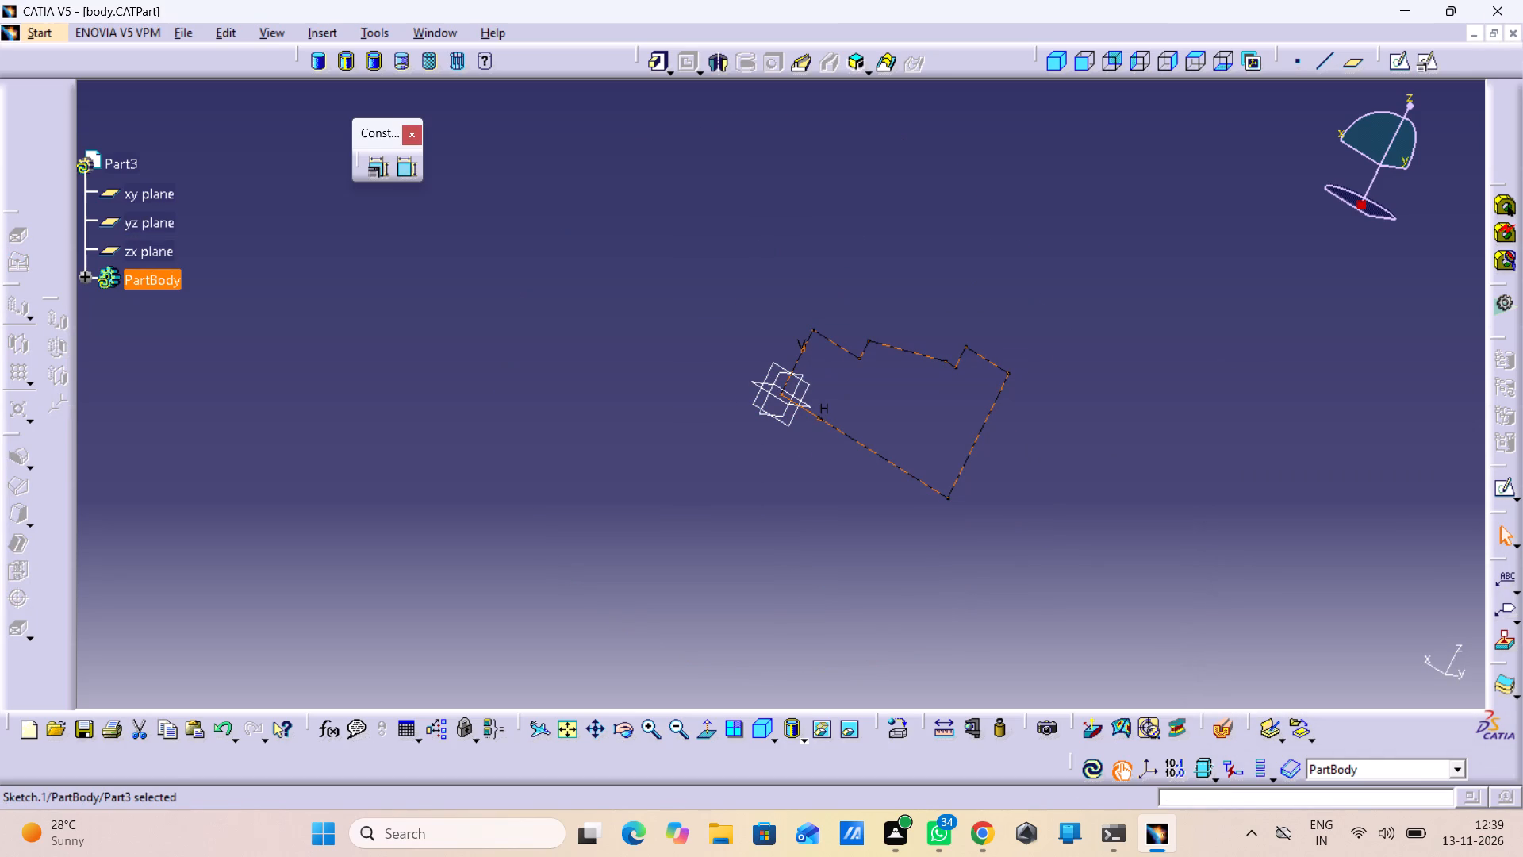
# Reopen the profile sketch under PartBody to review its shape and dimensions, and exit it.
pyautogui.click(84, 275)
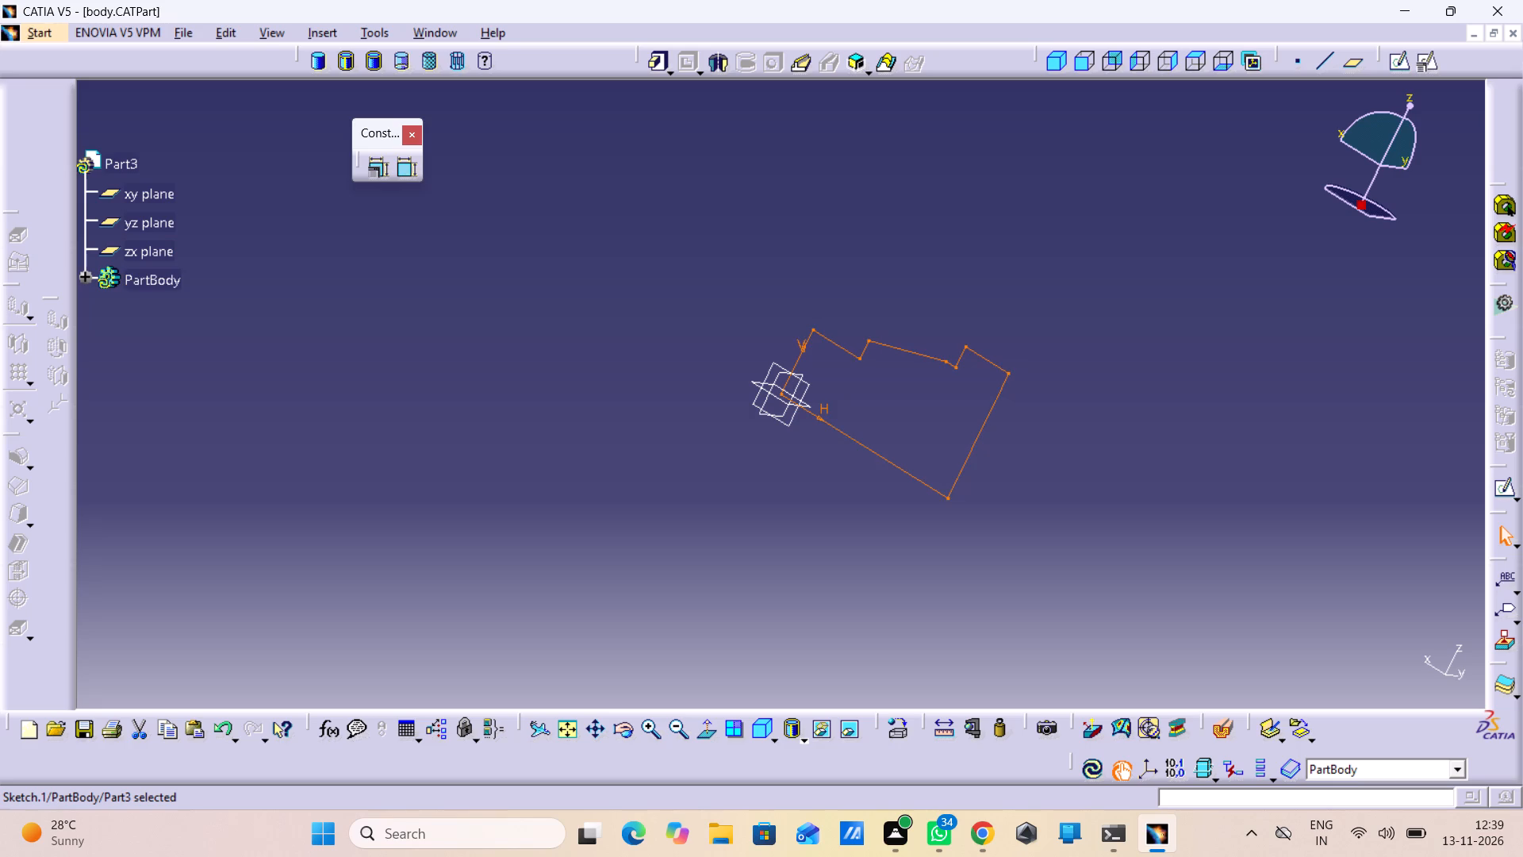
pyautogui.doubleClick(171, 313)
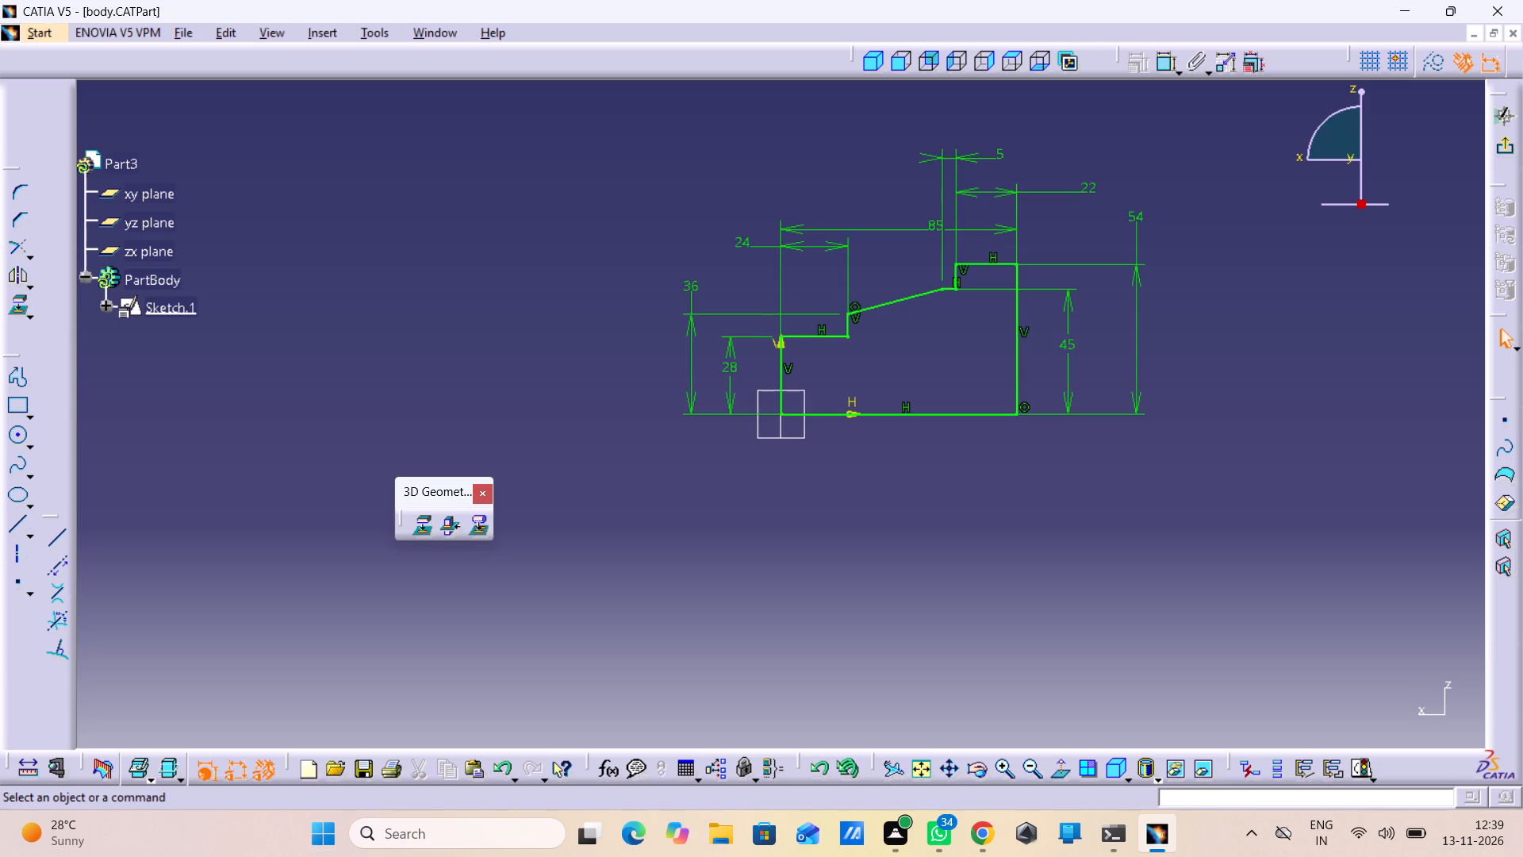
pyautogui.click(1498, 148)
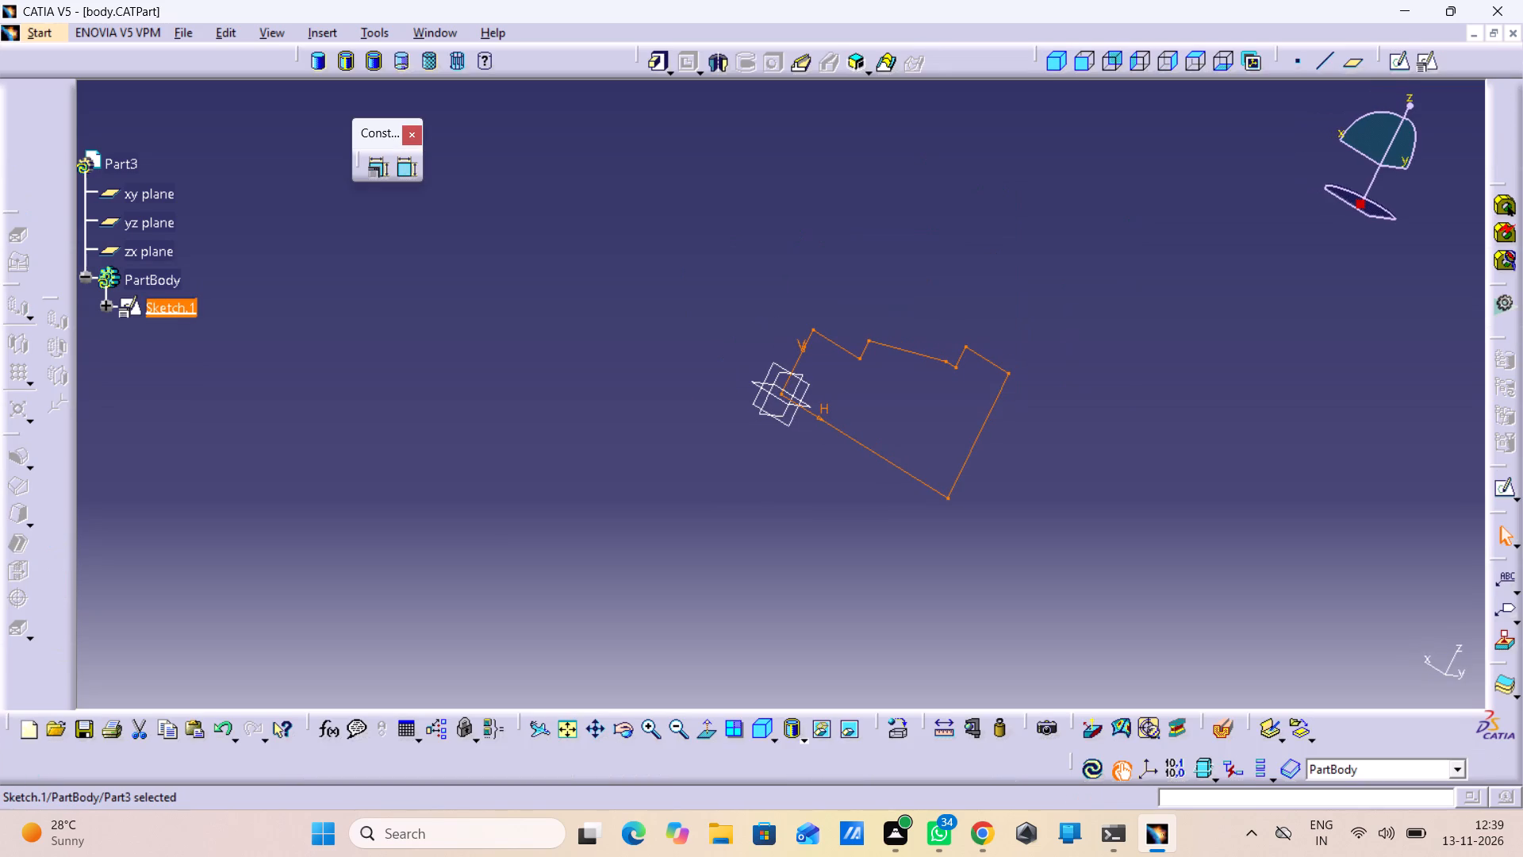
# Create a Shaft by revolving the profile sketch 360° about its horizontal base line.
pyautogui.click(723, 74)
pyautogui.click(834, 436)
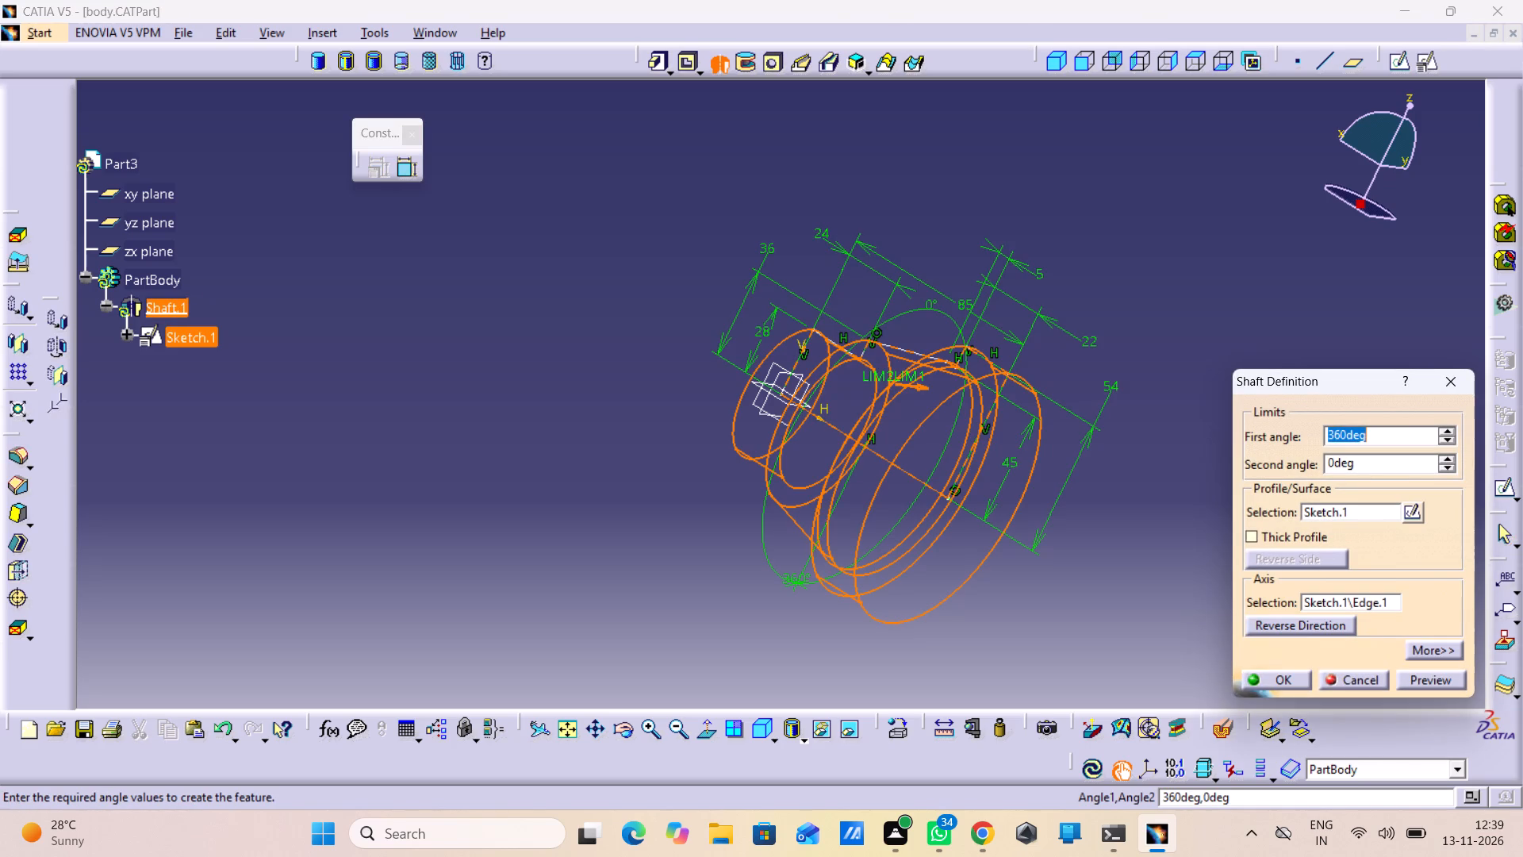
pyautogui.click(1281, 674)
pyautogui.moveTo(1216, 652); pyautogui.dragTo(1154, 621)
pyautogui.click(1154, 621)
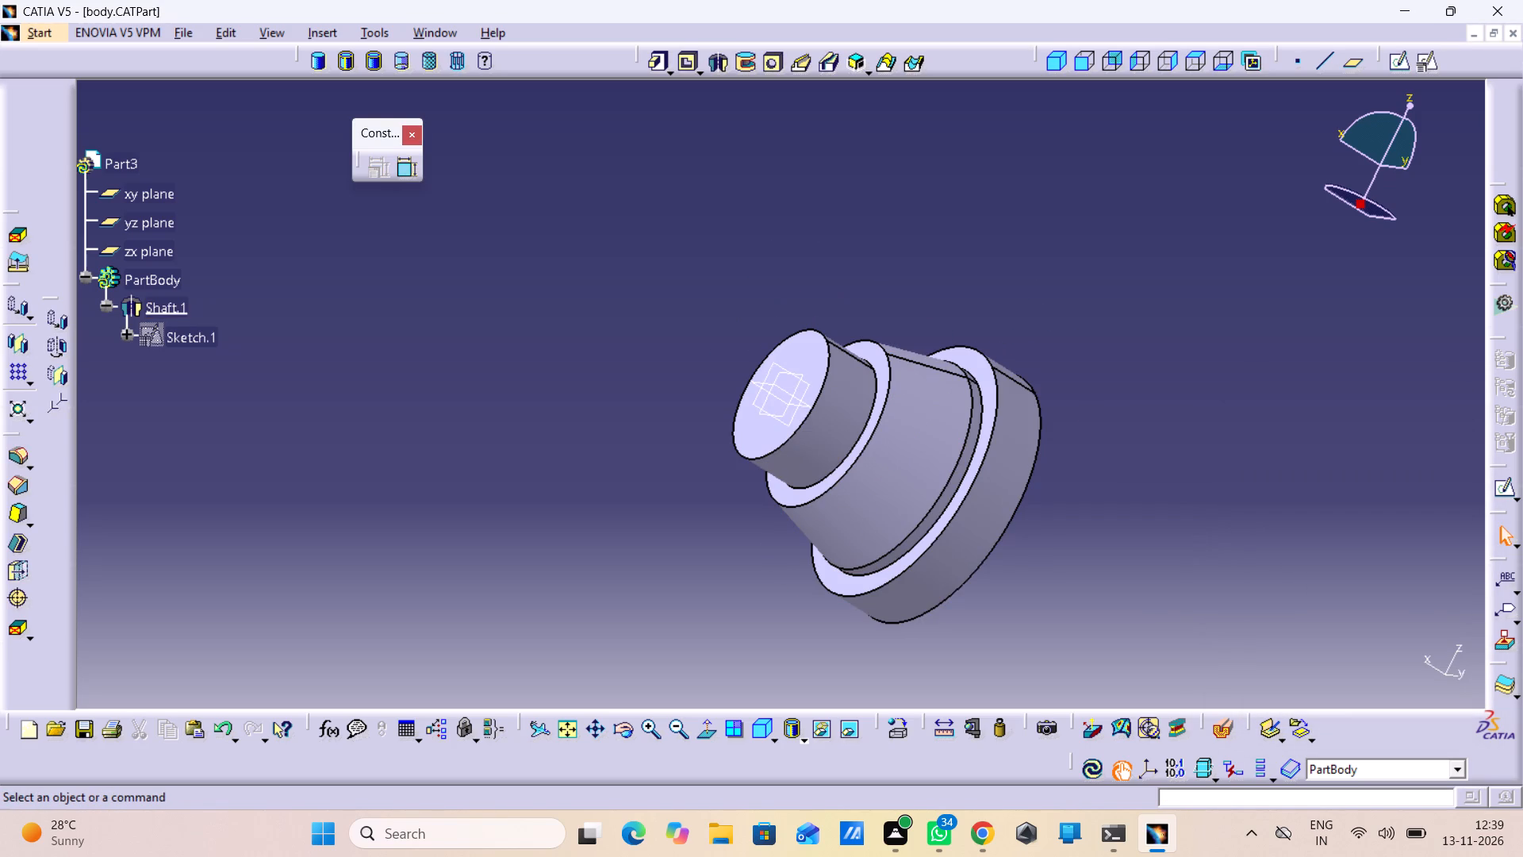
# On the shaft's small end face, create a positioned sketch with an origin-centred circle about 35 mm in diameter.
pyautogui.click(805, 363)
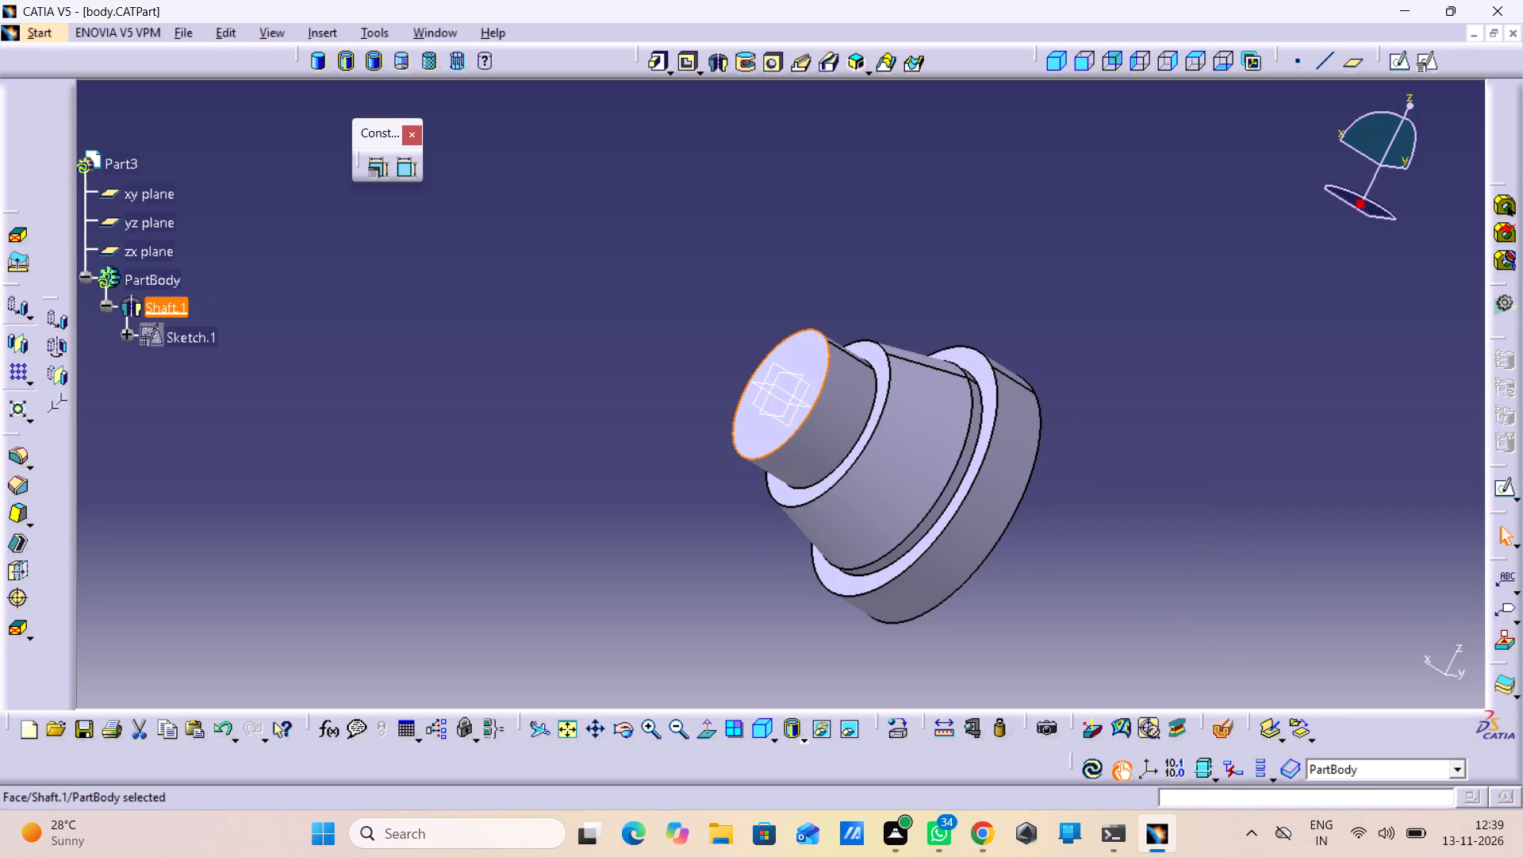
pyautogui.click(1422, 63)
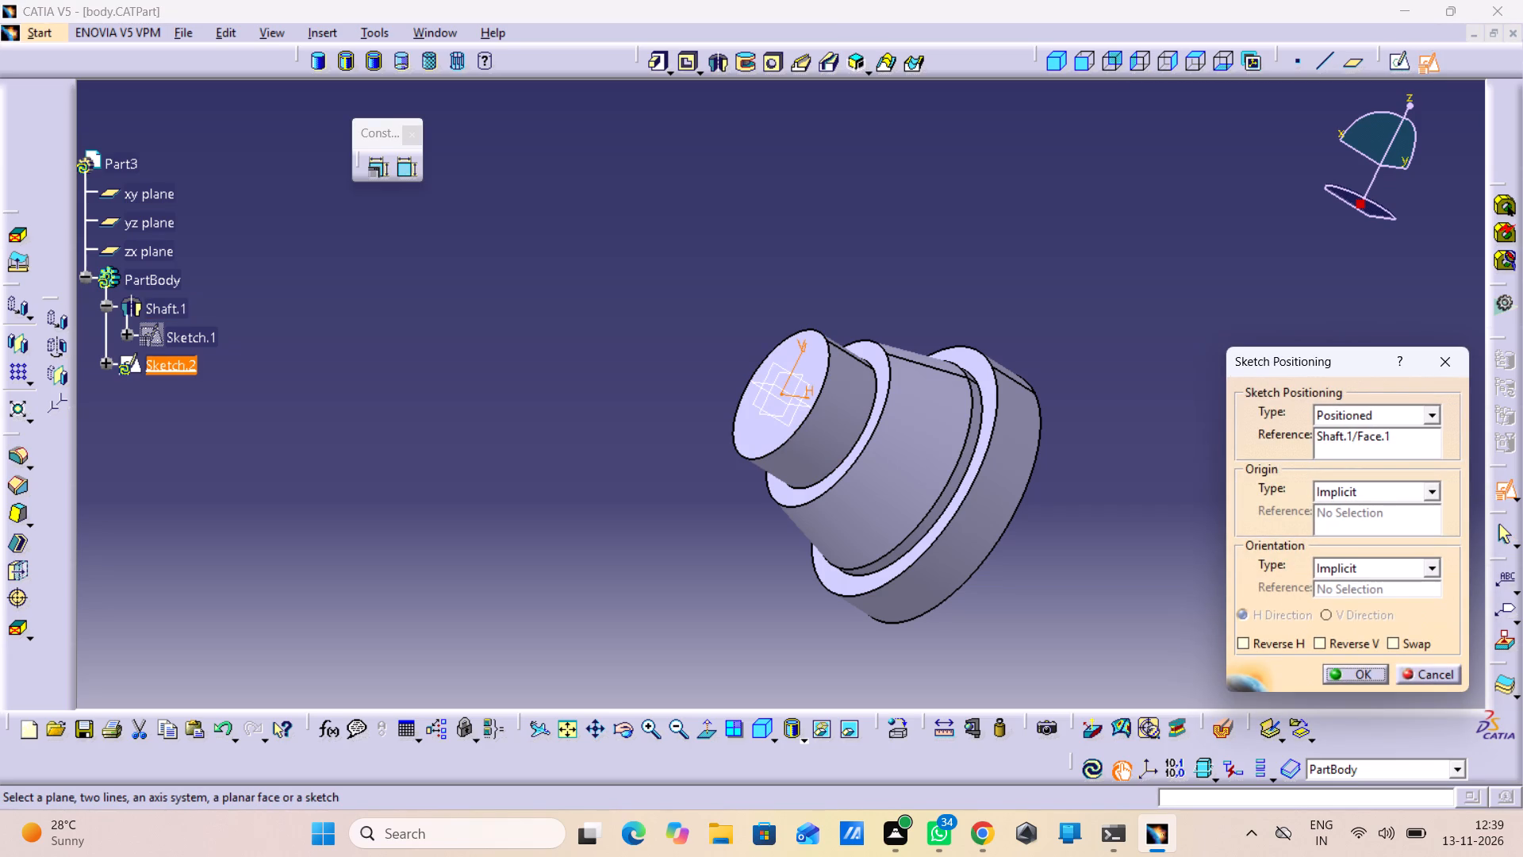
pyautogui.click(1369, 678)
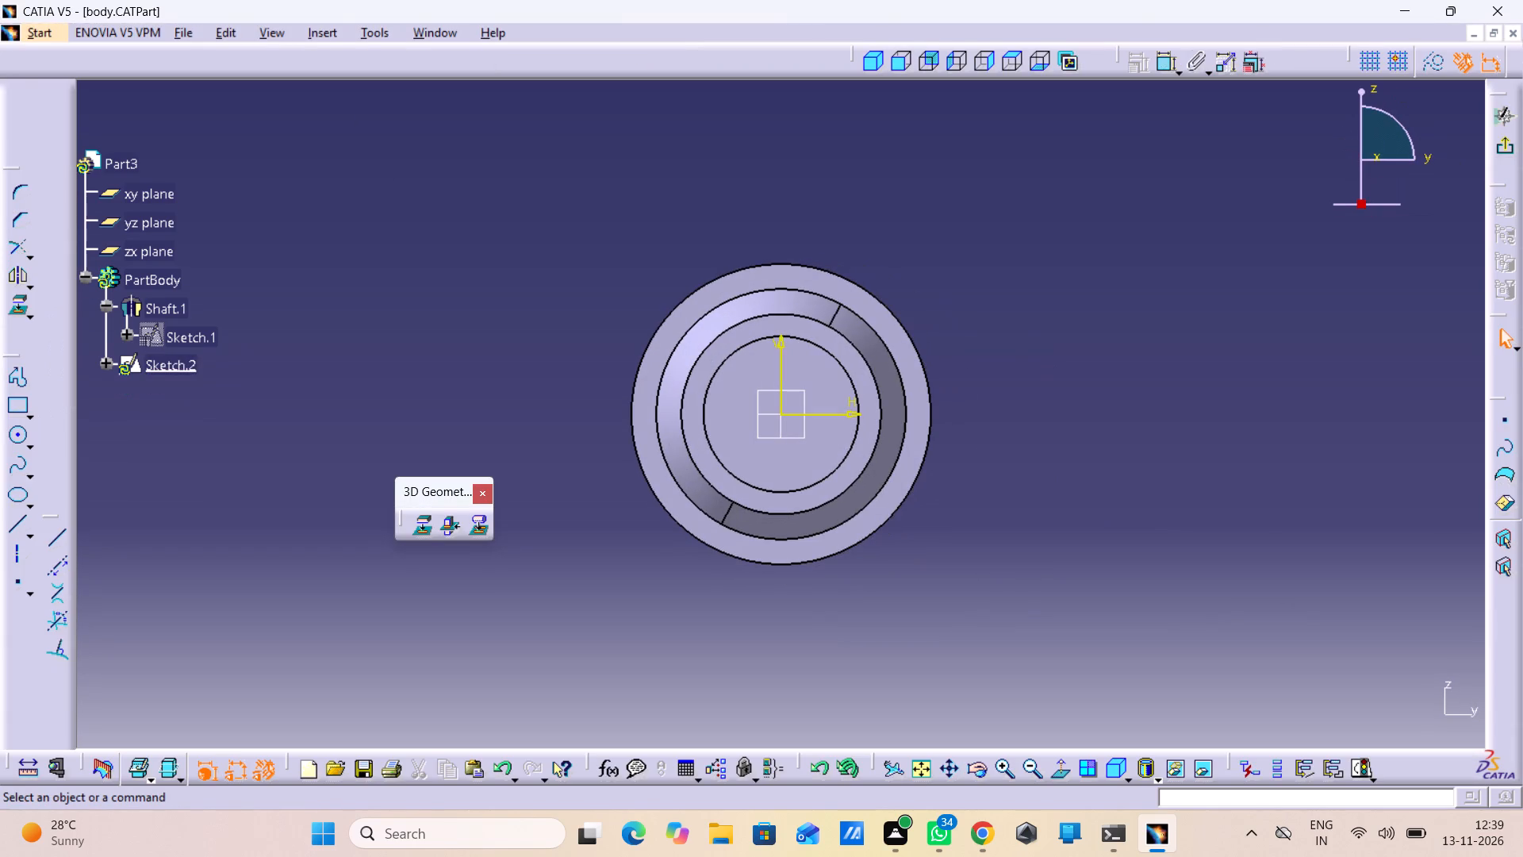
pyautogui.click(22, 441)
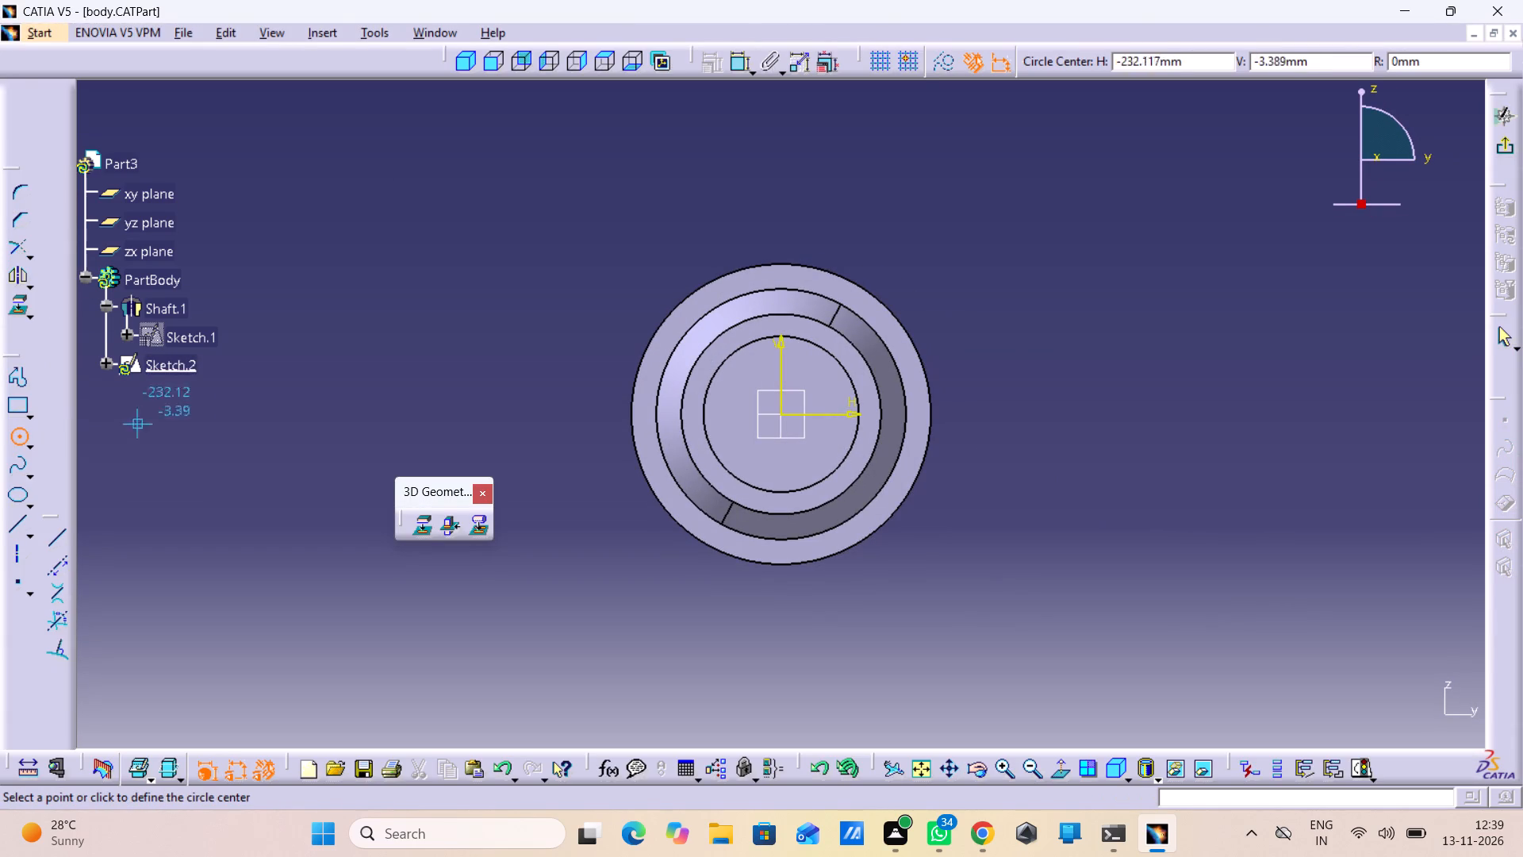
pyautogui.click(782, 414)
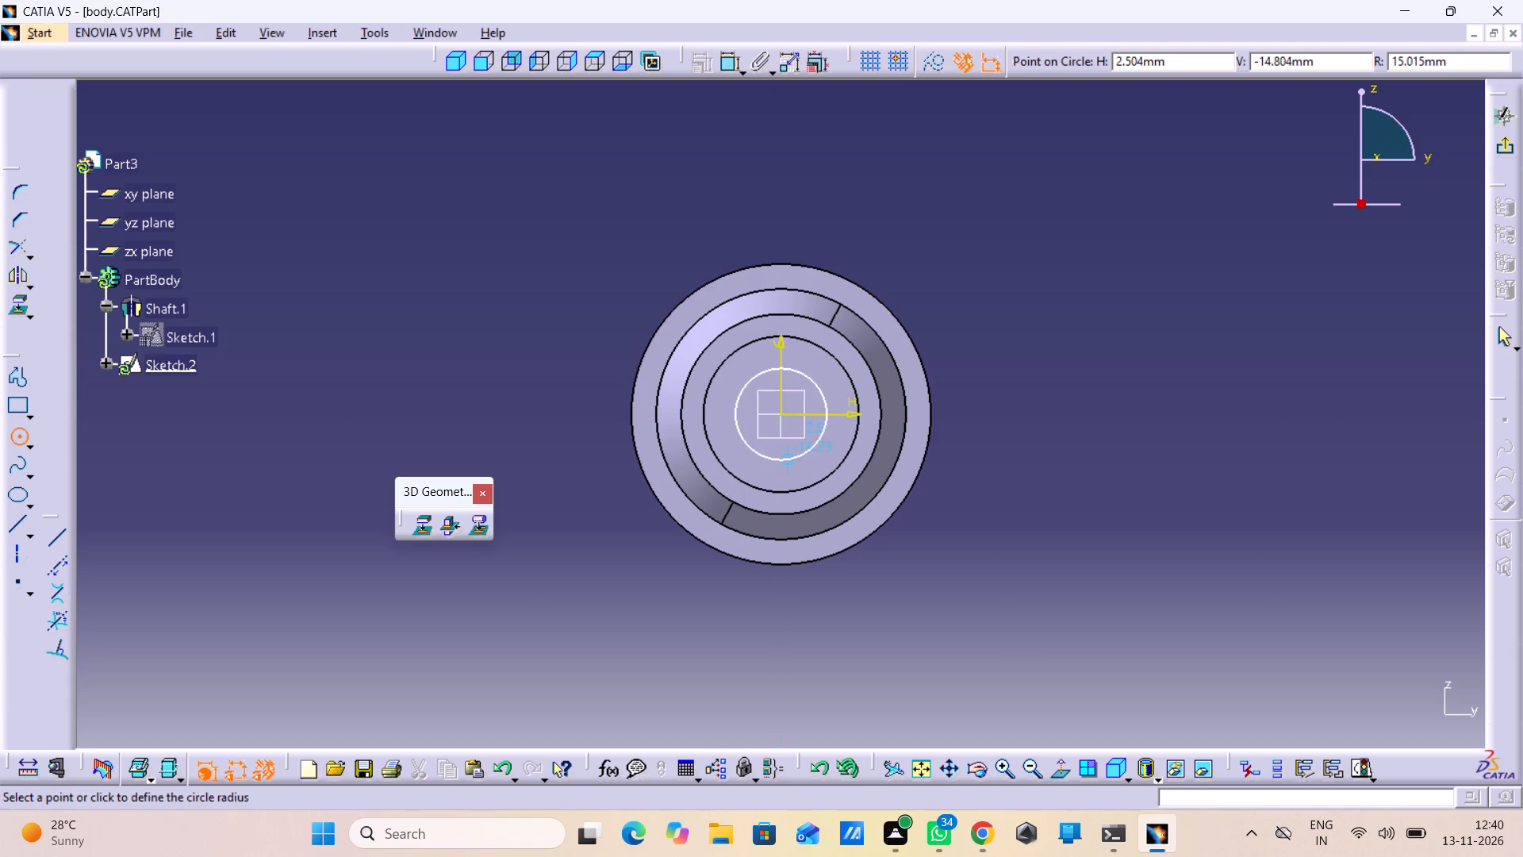
pyautogui.click(786, 465)
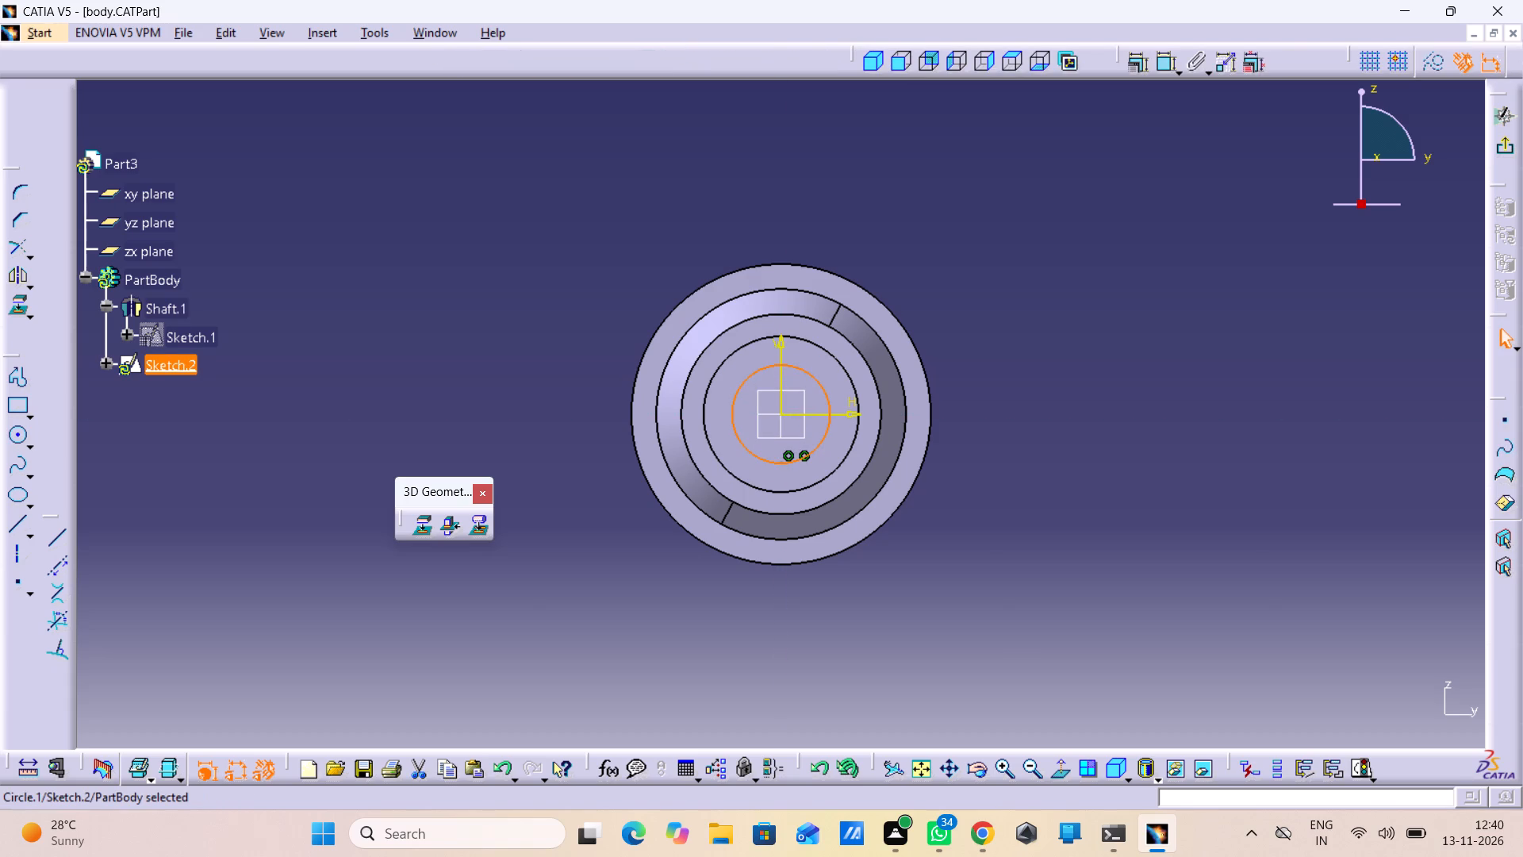
# Dimension the circle's diameter, set it to 52 mm, and exit the sketch.
pyautogui.moveTo(1168, 71); pyautogui.dragTo(1166, 80)
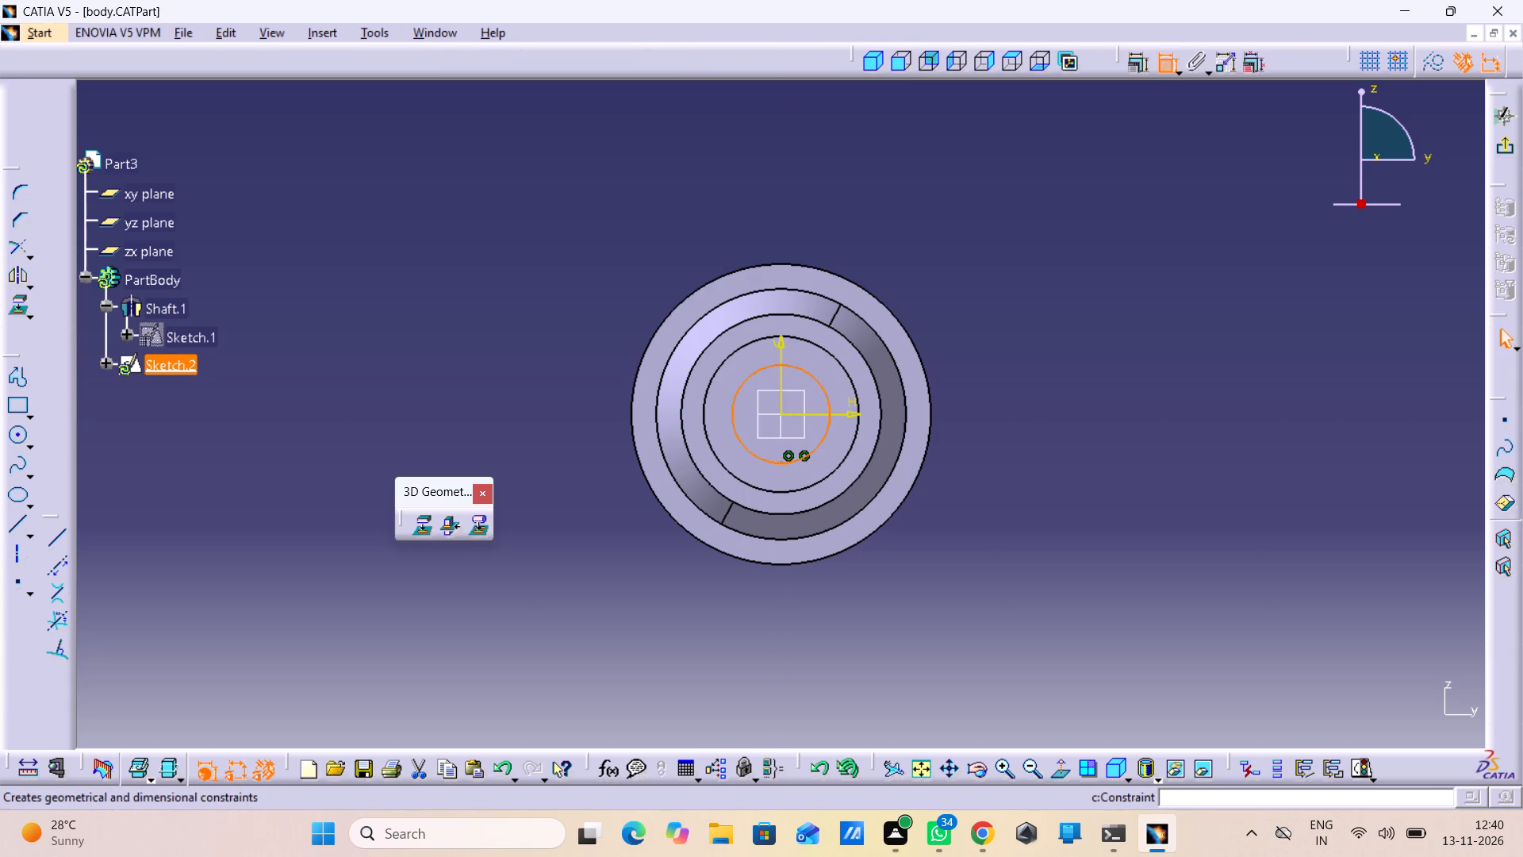
pyautogui.click(1153, 67)
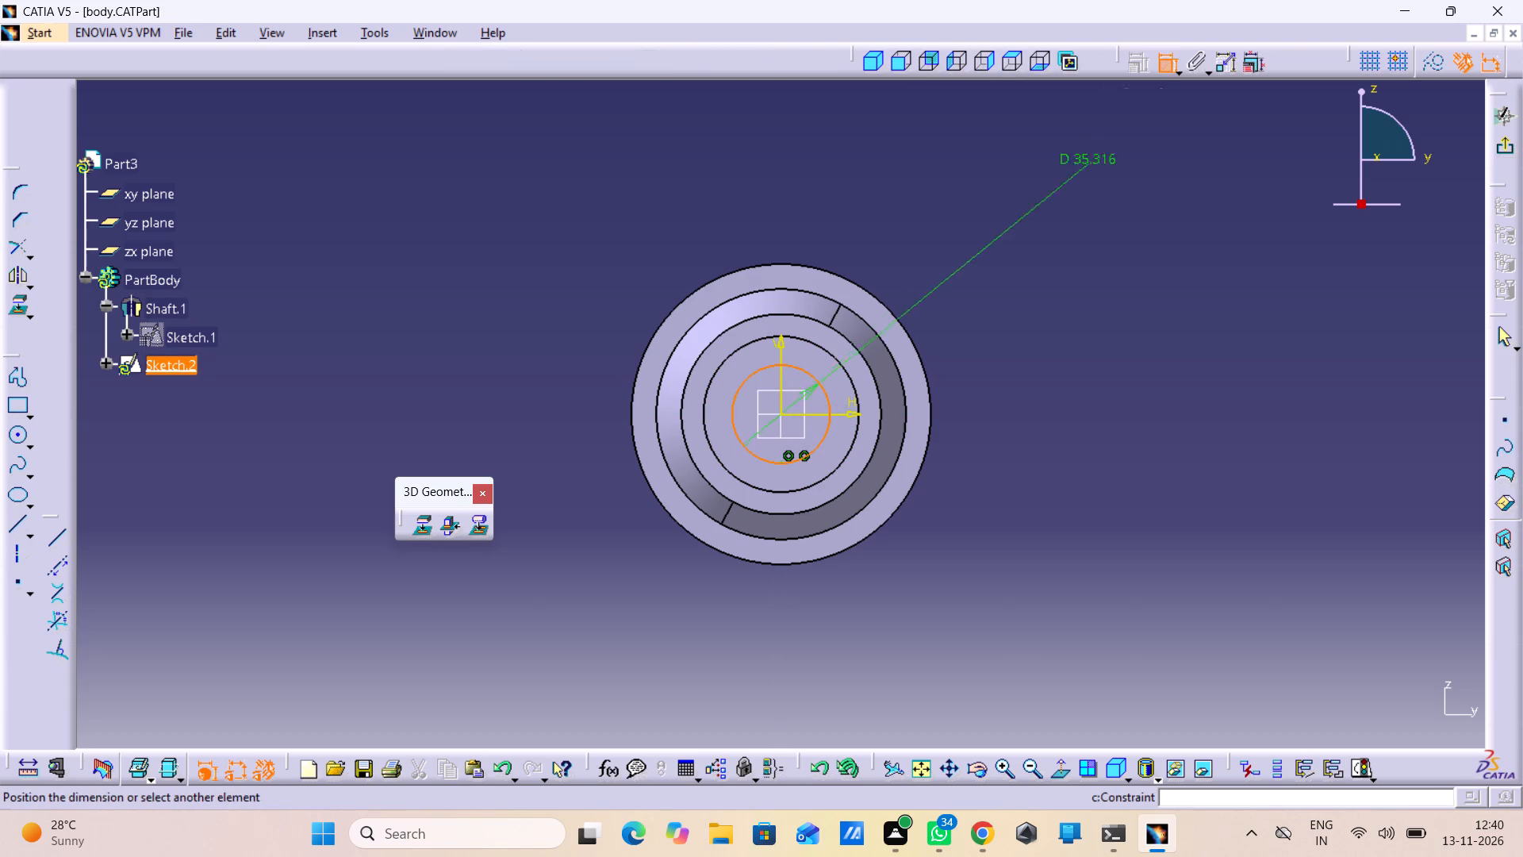
pyautogui.tripleClick(936, 285)
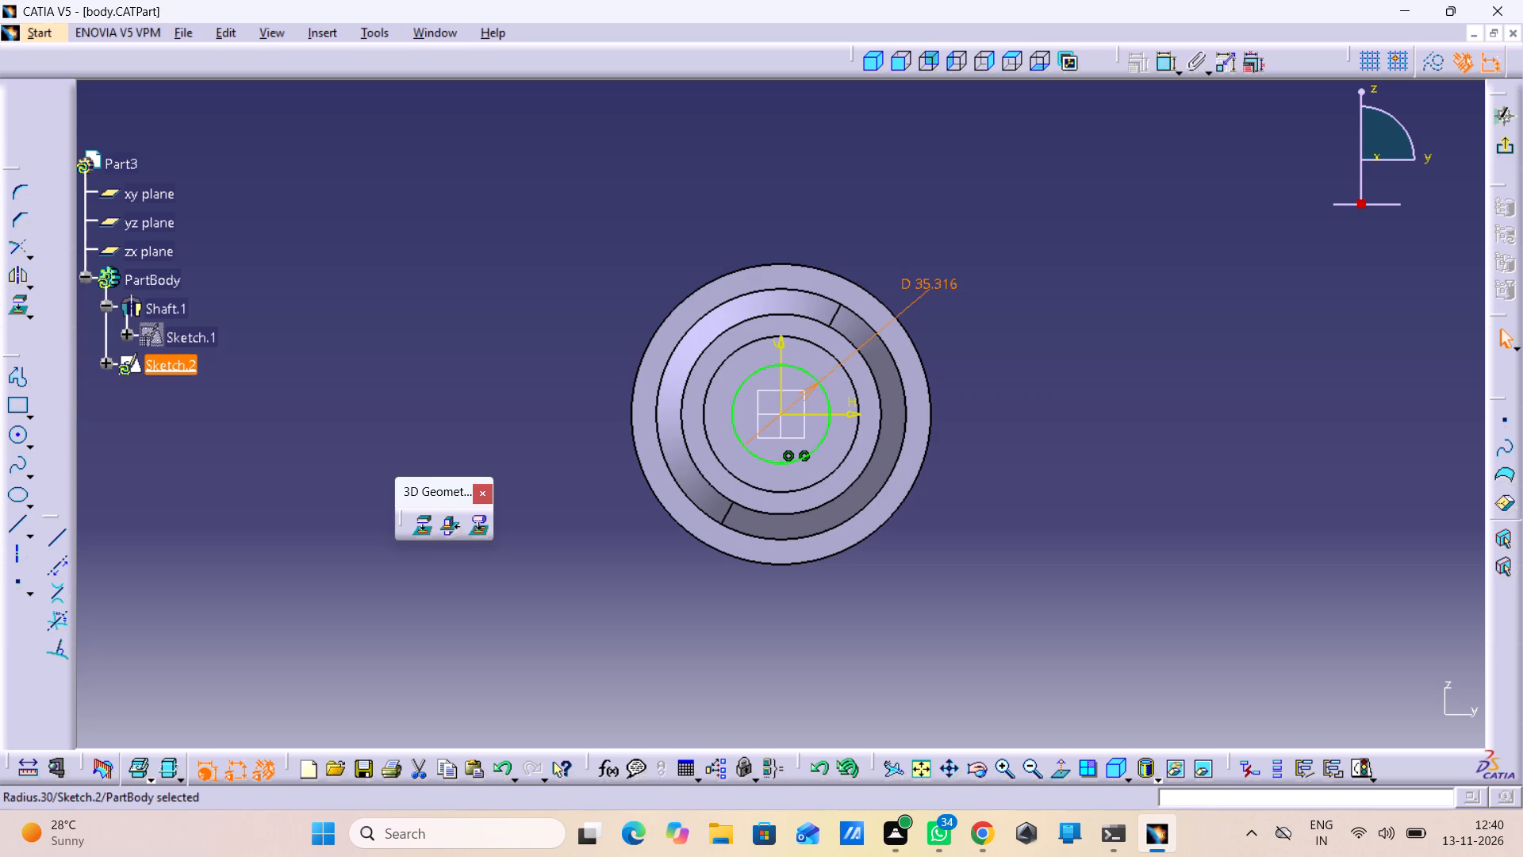
pyautogui.doubleClick(926, 286)
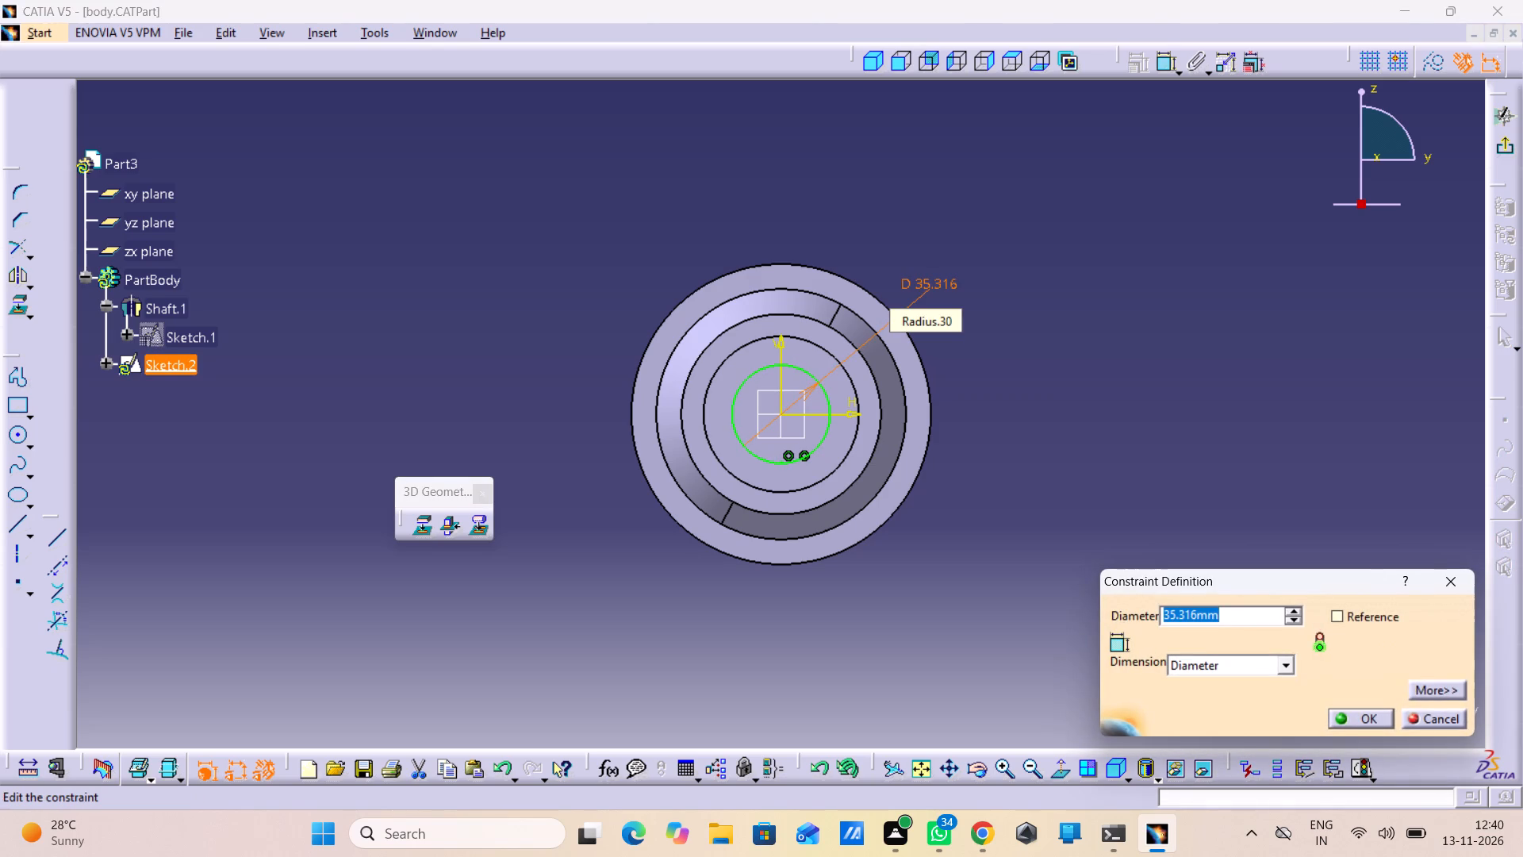
pyautogui.write('552')
pyautogui.press('BackSpace')
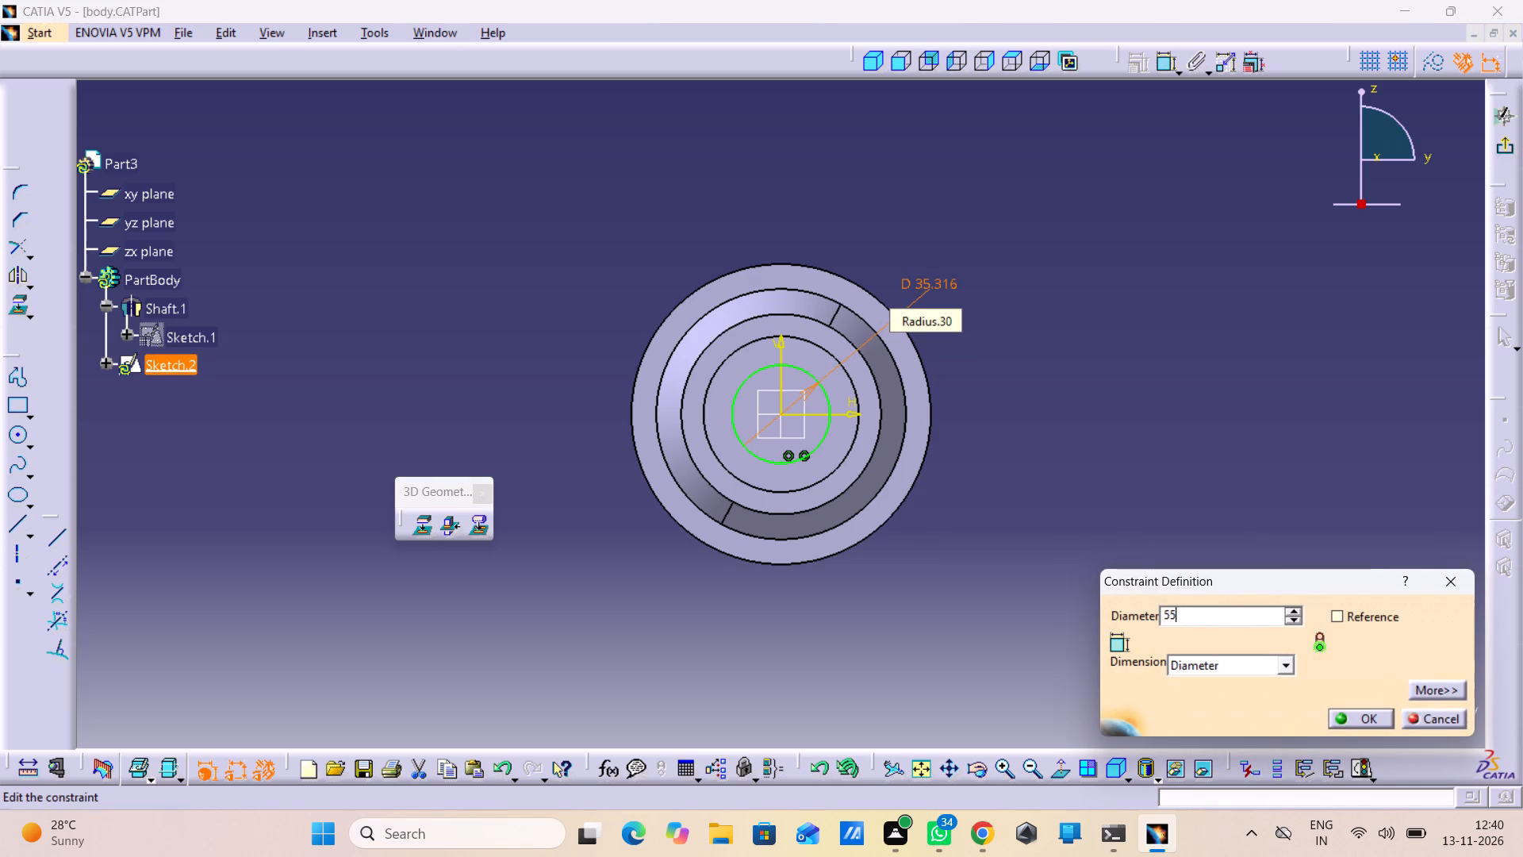
pyautogui.press('BackSpace')
pyautogui.press('2')
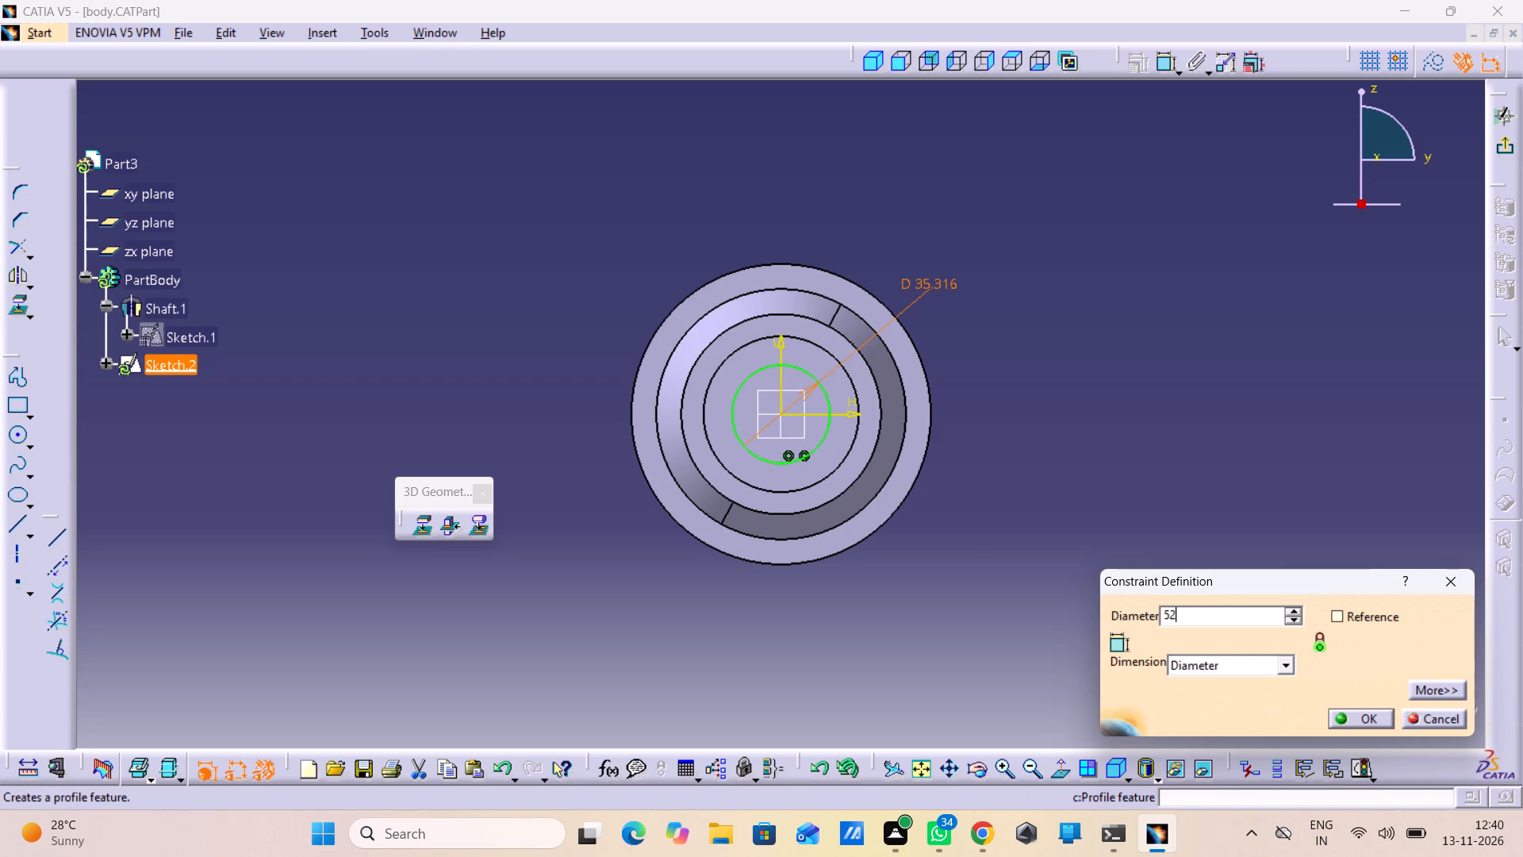
pyautogui.click(1338, 715)
pyautogui.click(1207, 561)
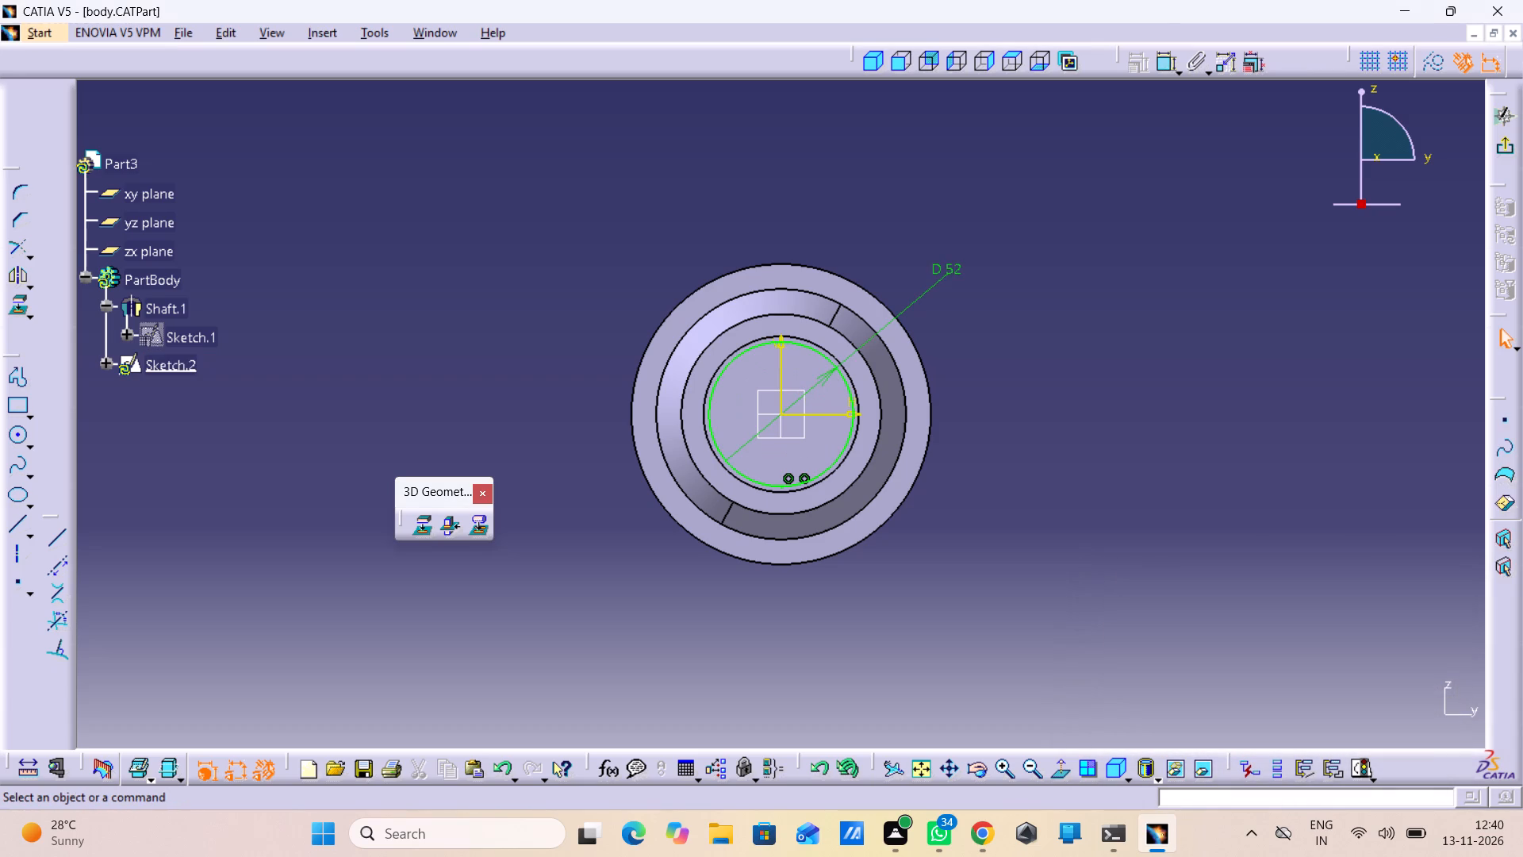
pyautogui.click(1513, 147)
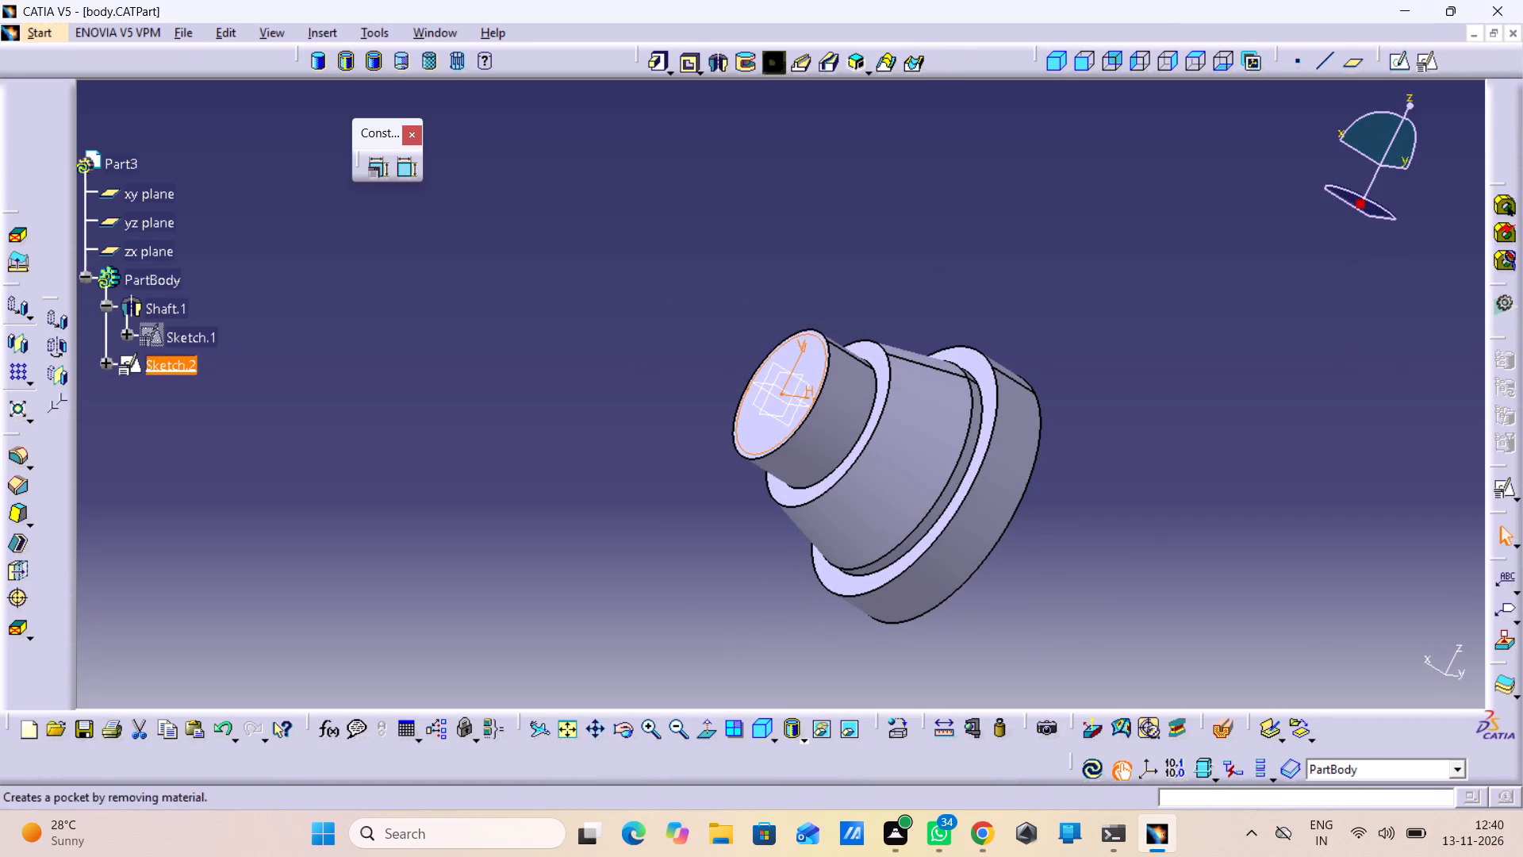
# Cut a 22 mm deep Pocket from the 52 mm circle into the shaft's small end, previewing it before accepting.
pyautogui.click(683, 65)
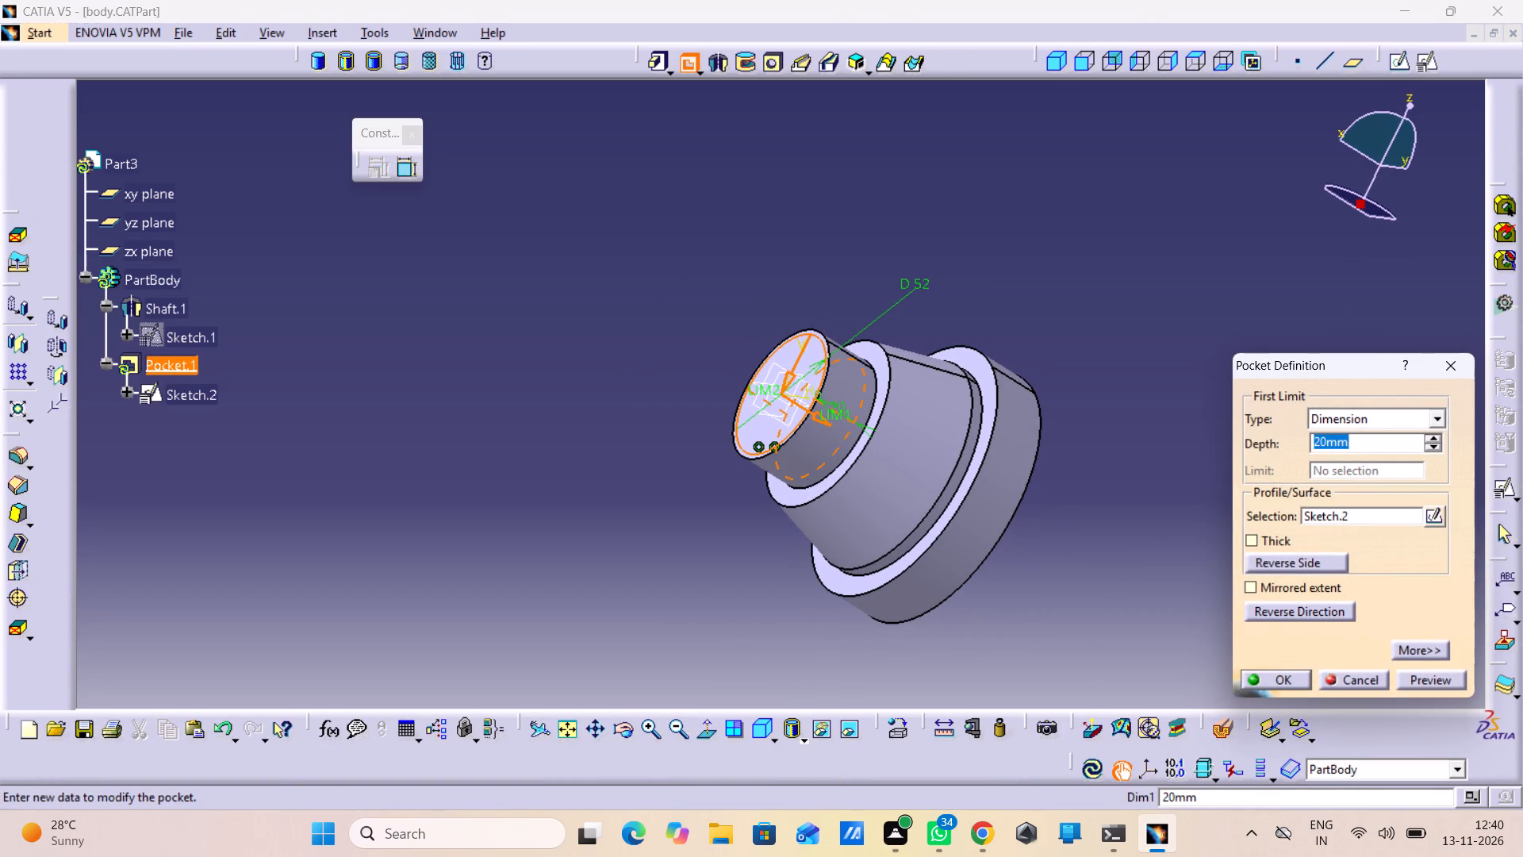
pyautogui.write('22')
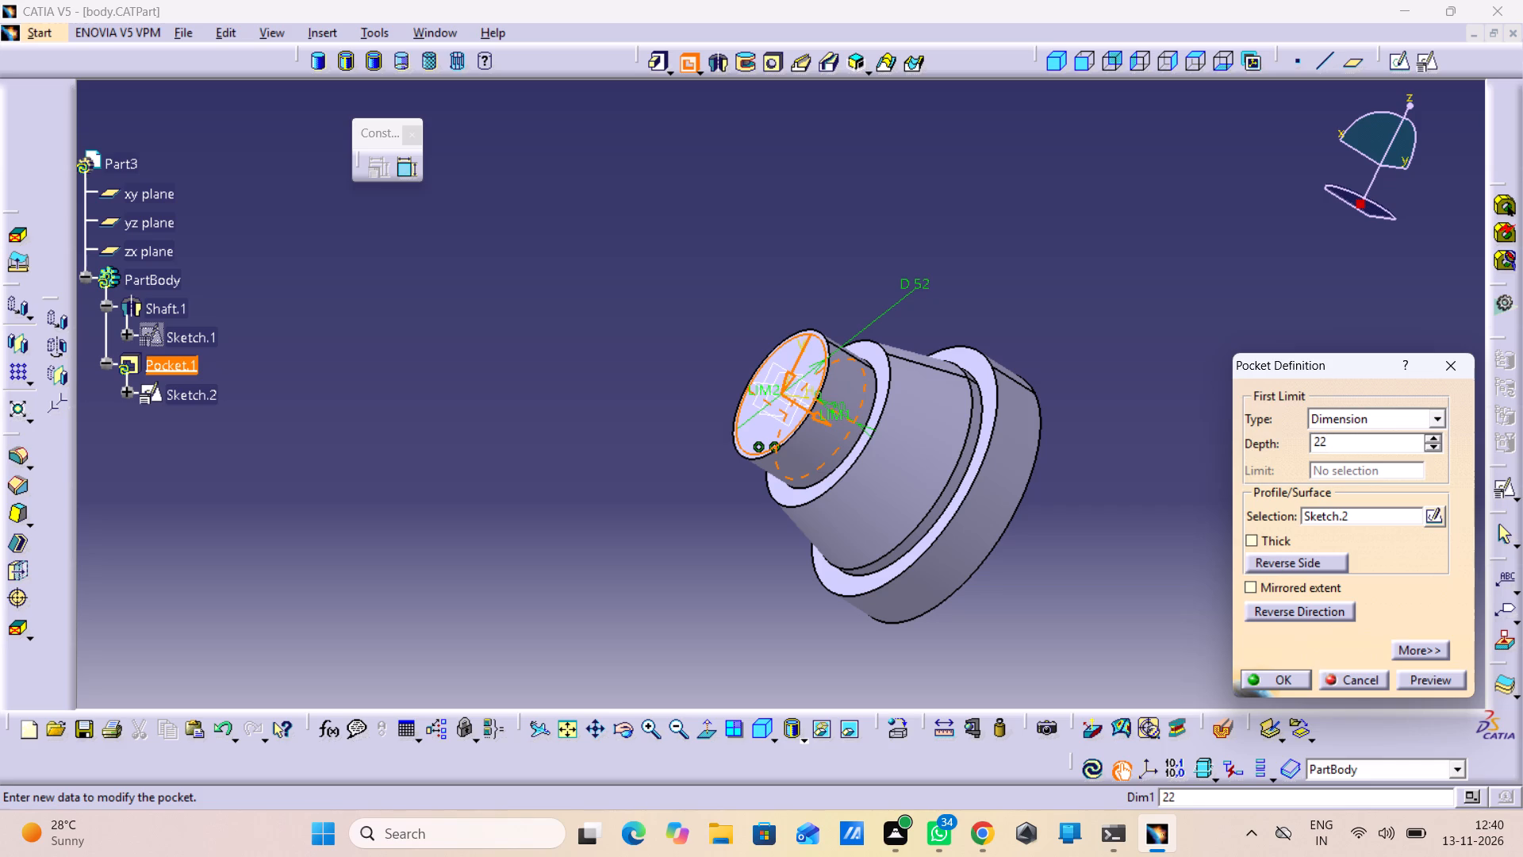
pyautogui.click(1409, 672)
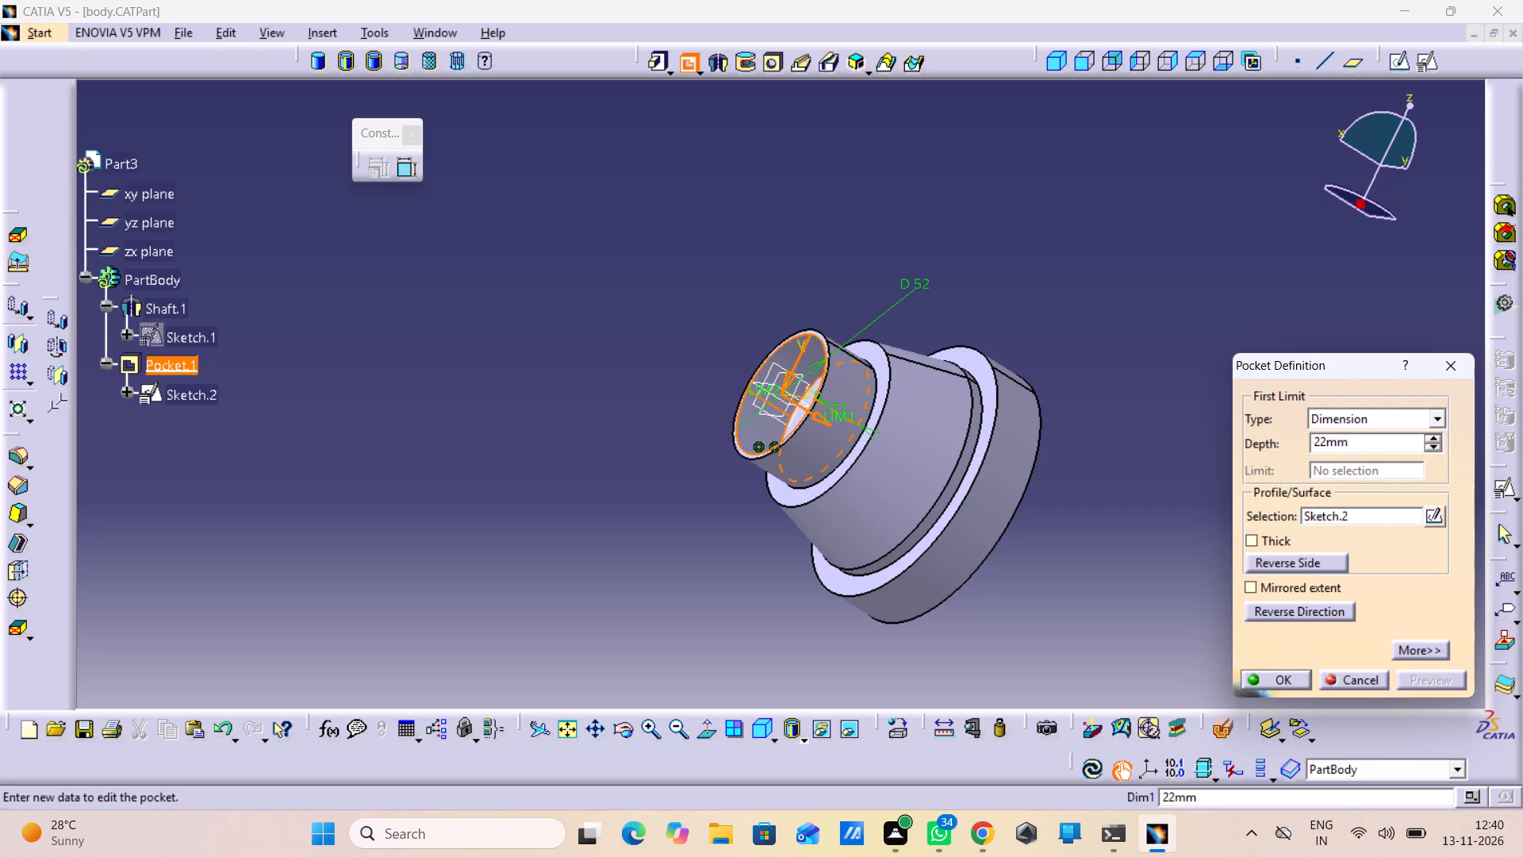
pyautogui.moveTo(721, 321); pyautogui.dragTo(820, 309, button='middle')
pyautogui.moveTo(721, 321); pyautogui.dragTo(820, 309, button='right')
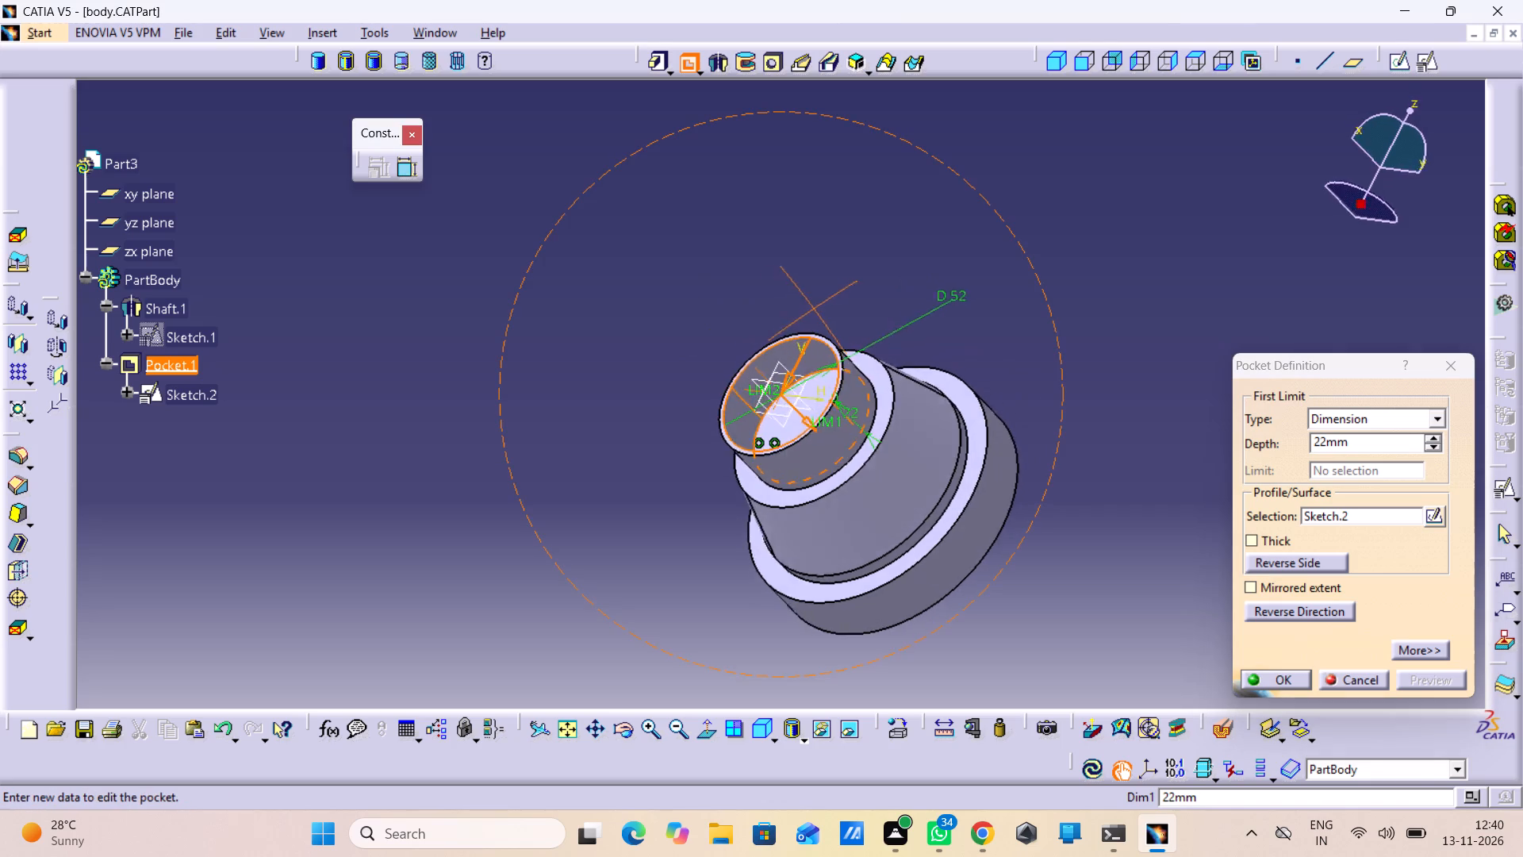
pyautogui.moveTo(820, 309); pyautogui.dragTo(855, 406, button='middle')
pyautogui.moveTo(820, 309); pyautogui.dragTo(855, 406, button='right')
pyautogui.click(1018, 404)
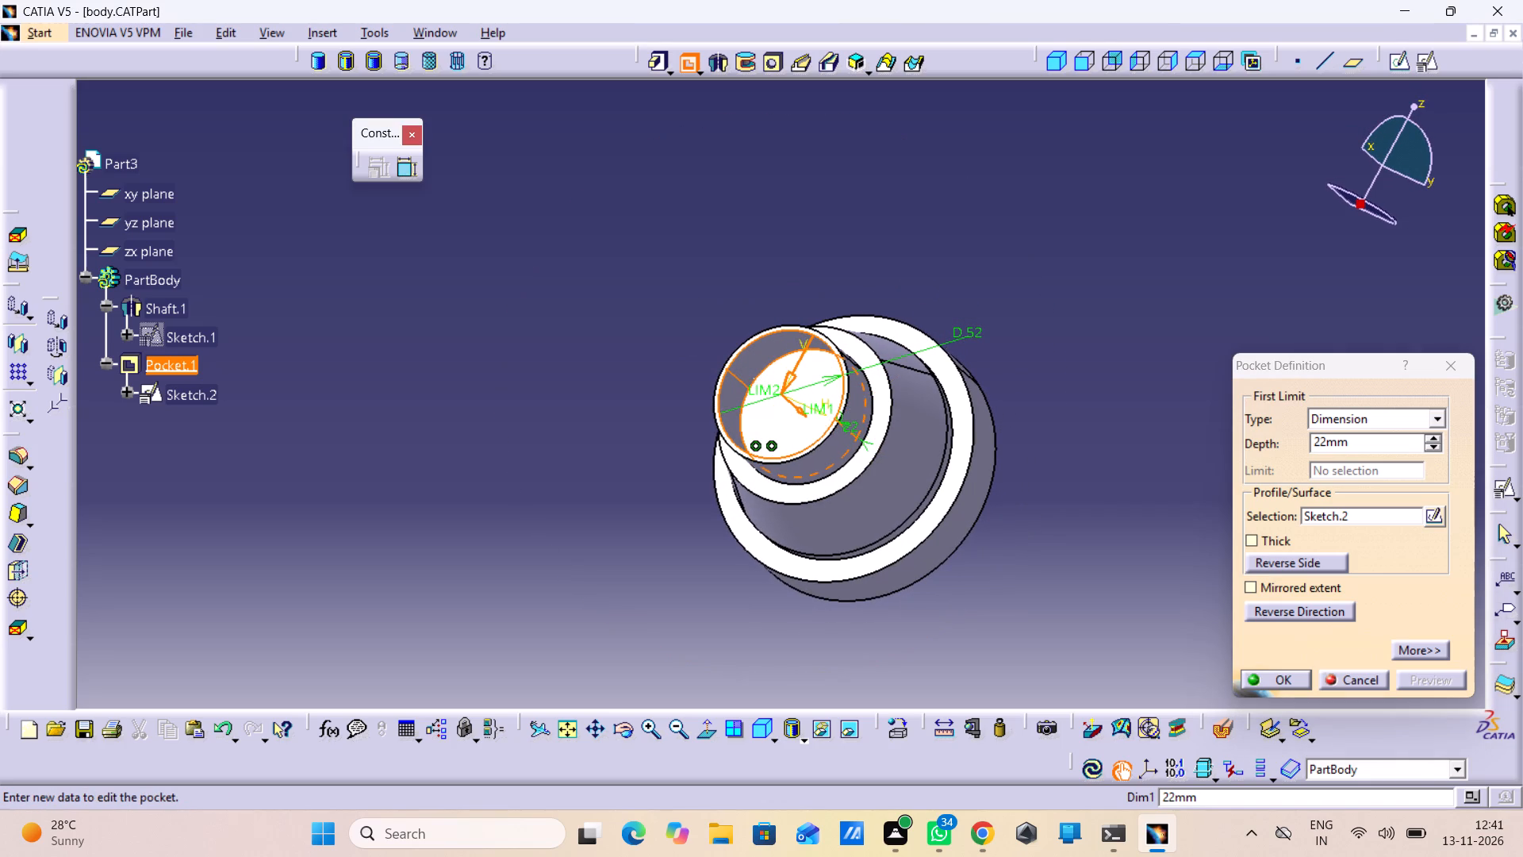
pyautogui.click(1278, 676)
pyautogui.click(1144, 652)
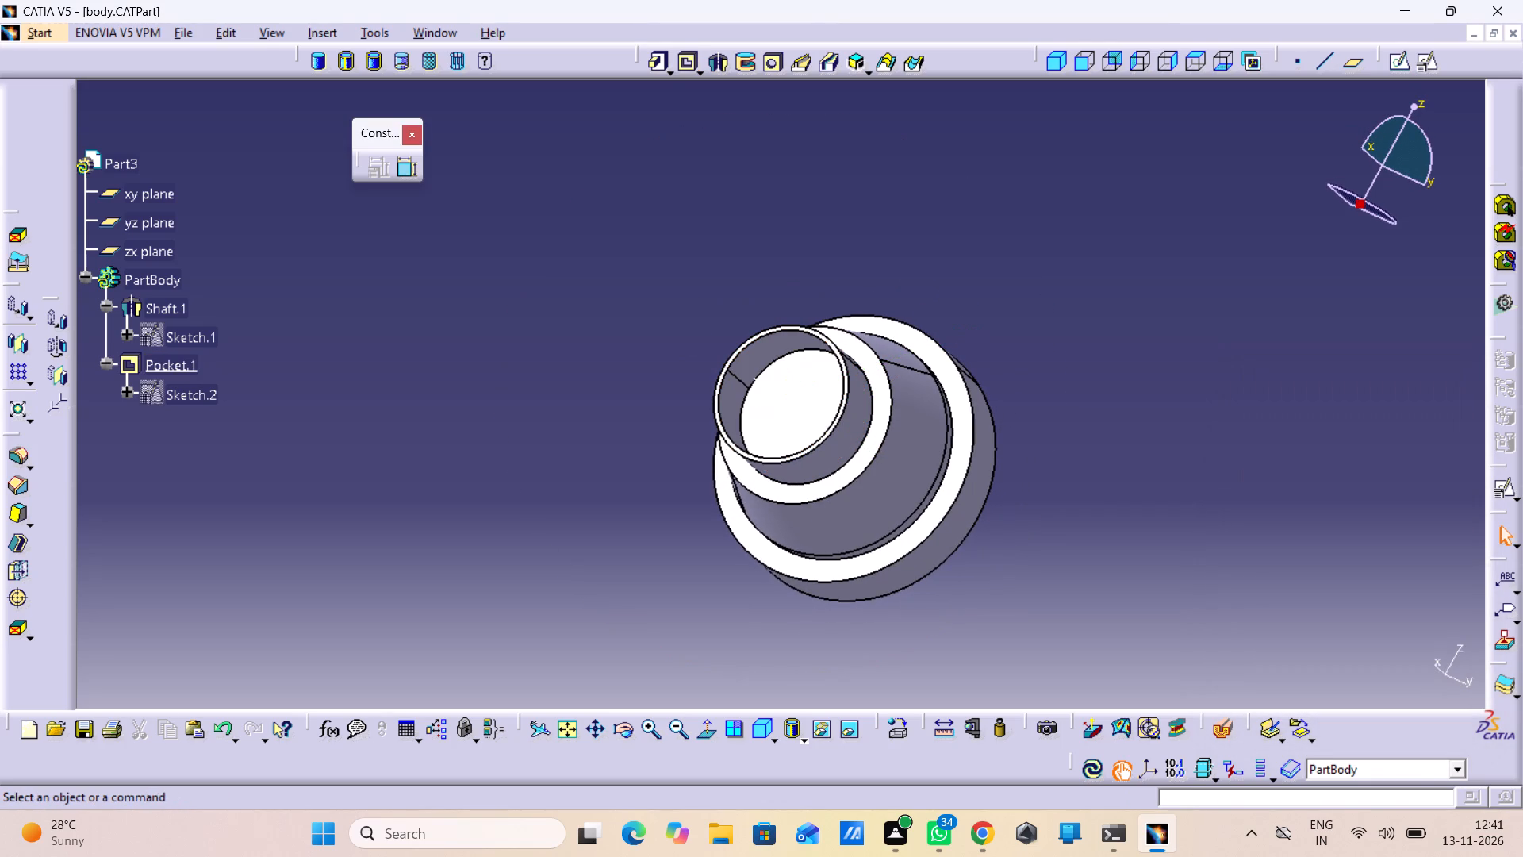
# On the pocket's floor face, create a positioned sketch with an origin-centred circle about 35 mm in diameter.
pyautogui.moveTo(1119, 604); pyautogui.dragTo(1095, 425, button='middle')
pyautogui.rightClick(1119, 604)
pyautogui.moveTo(1095, 420); pyautogui.dragTo(1075, 352, button='middle')
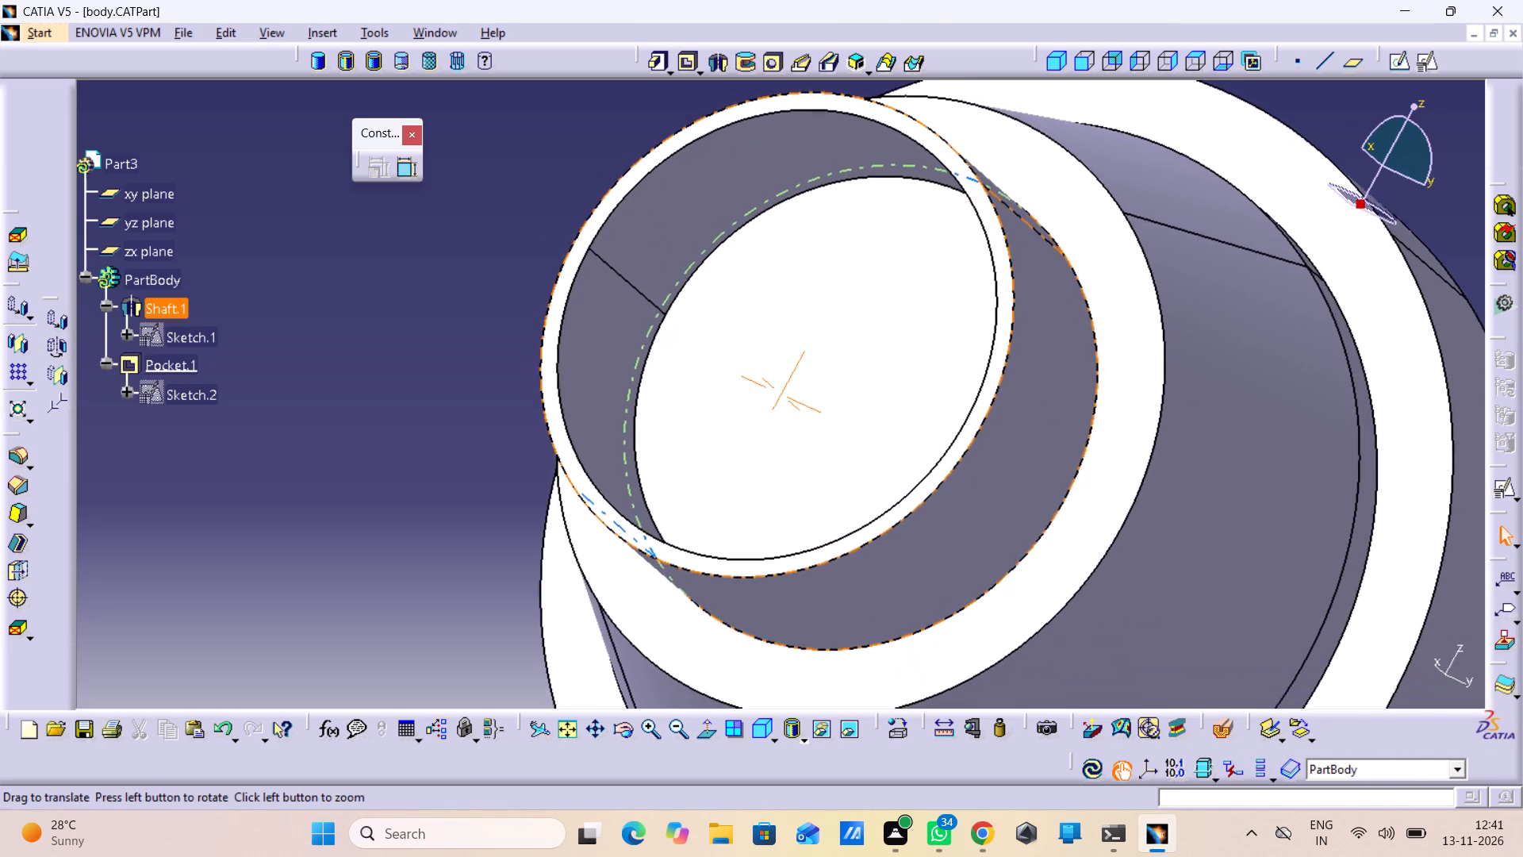
pyautogui.moveTo(1075, 352); pyautogui.dragTo(898, 322, button='middle')
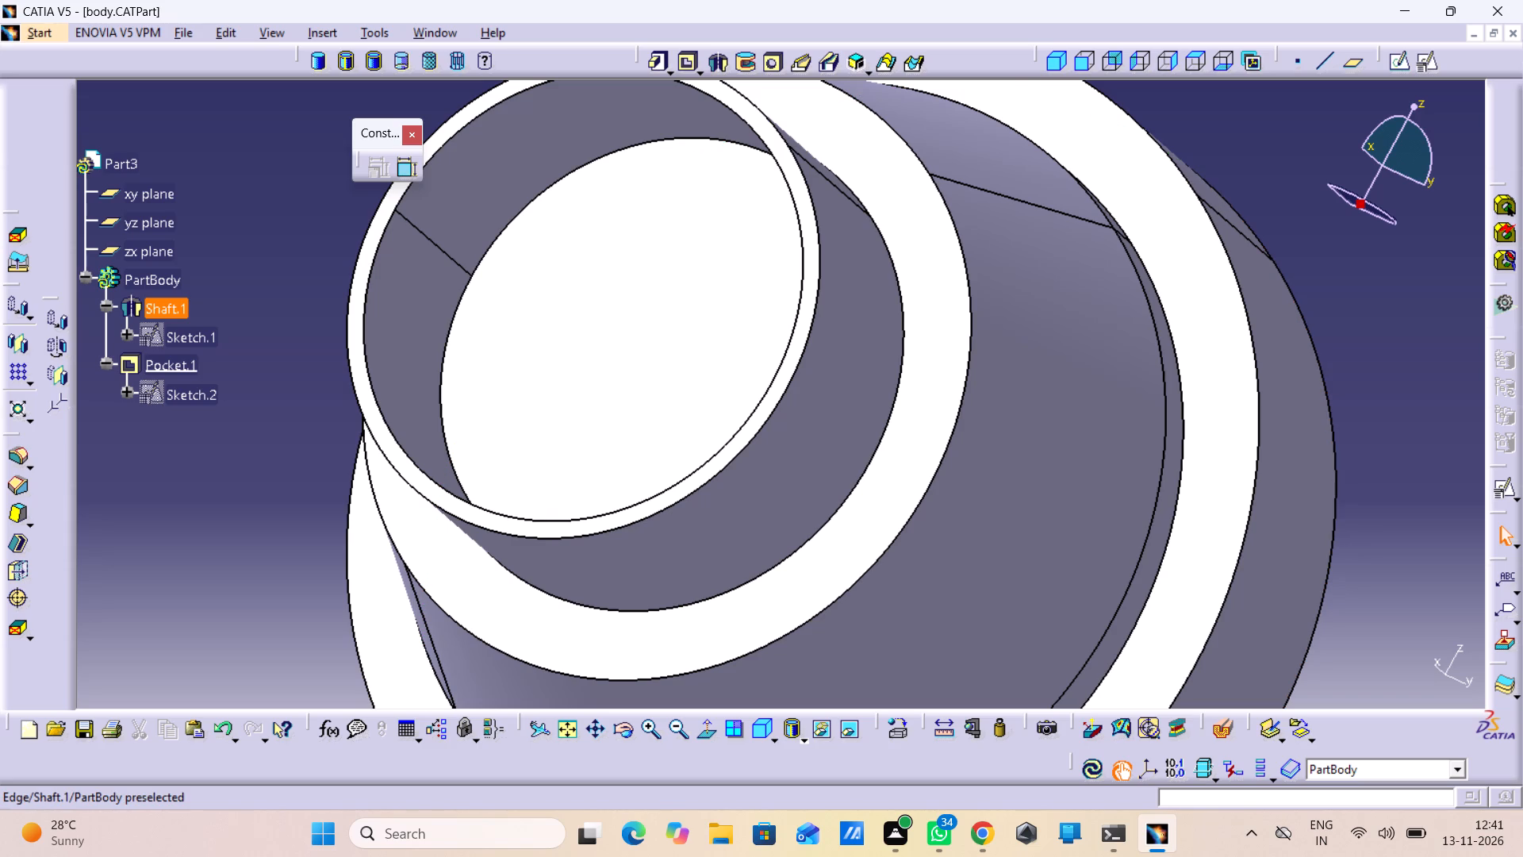
pyautogui.click(708, 321)
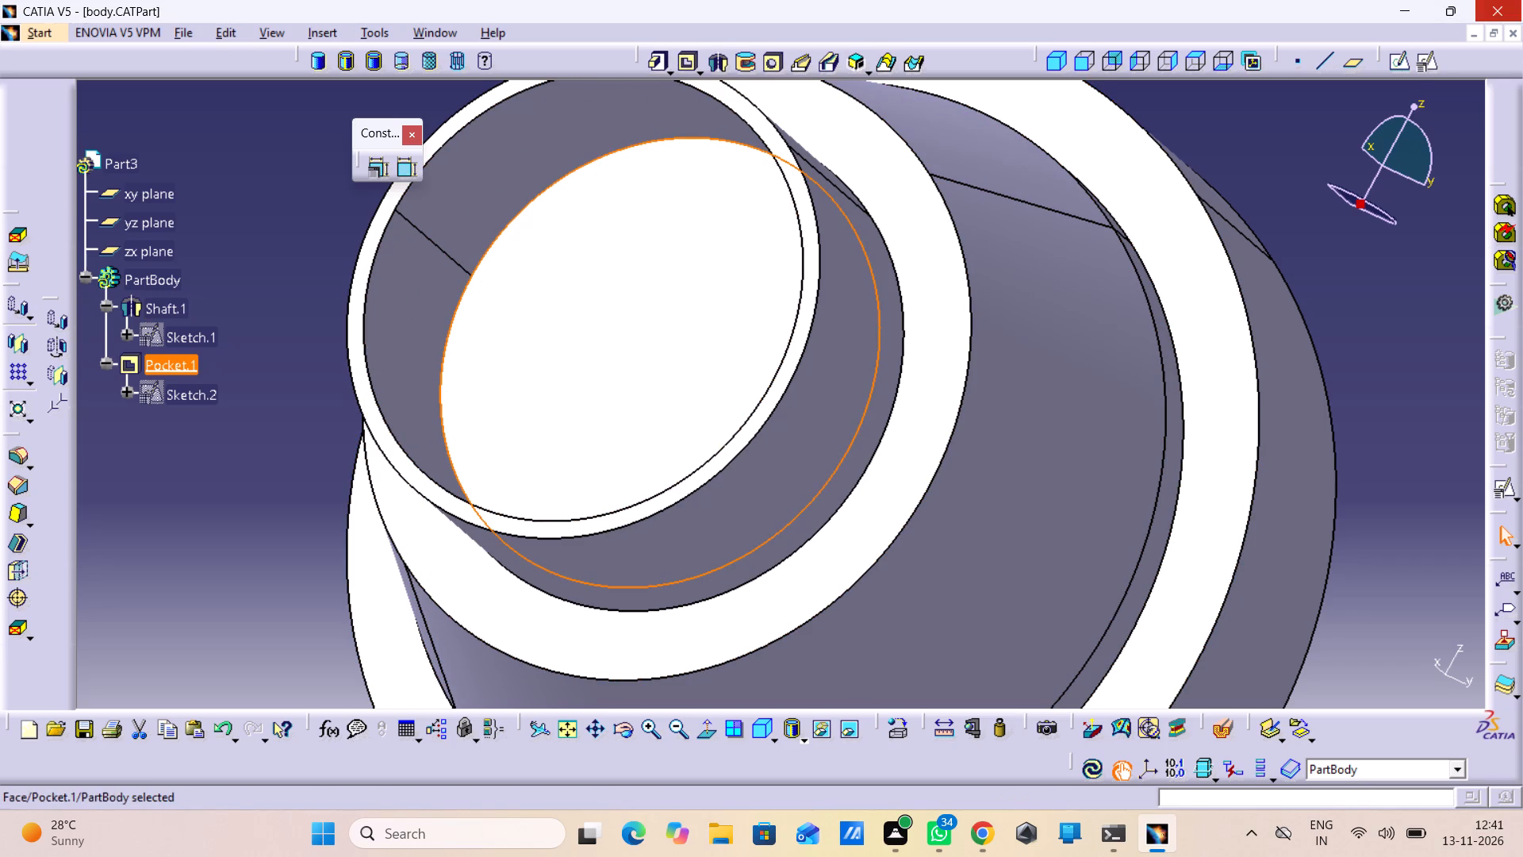
pyautogui.click(1429, 67)
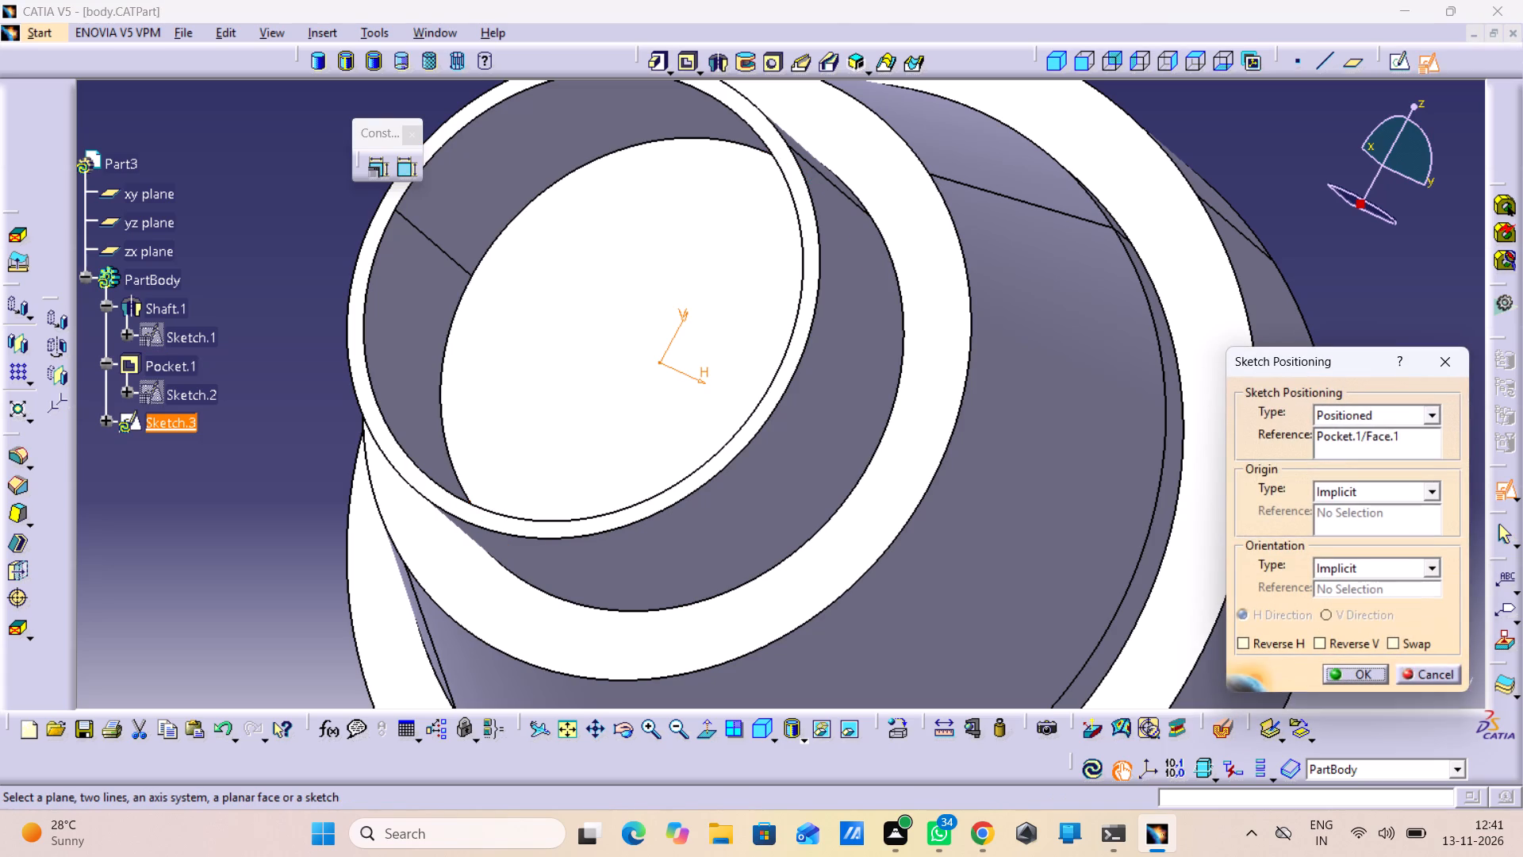
pyautogui.click(1367, 678)
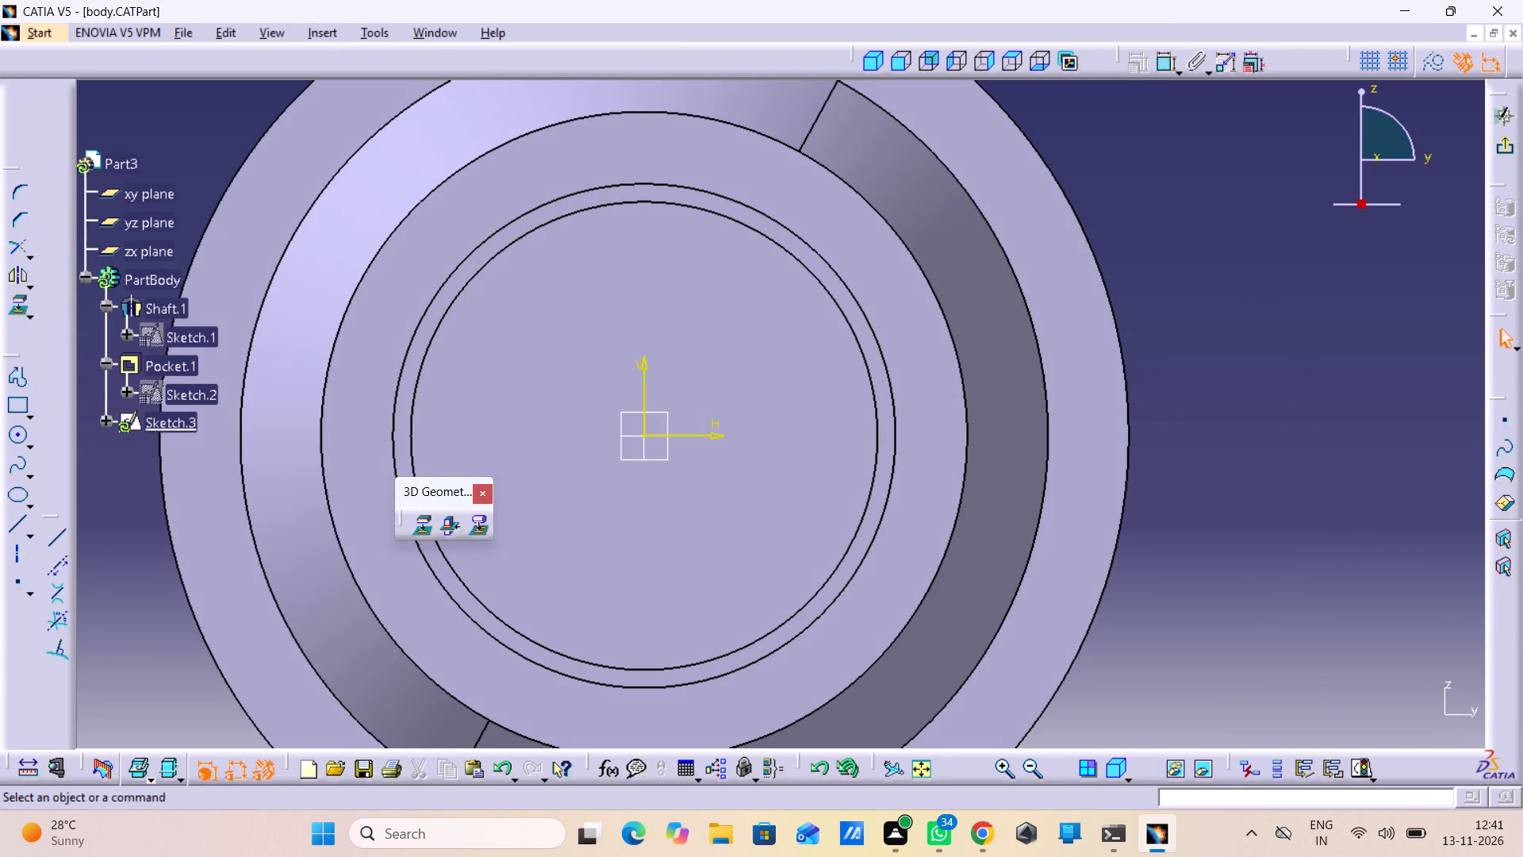
pyautogui.click(12, 432)
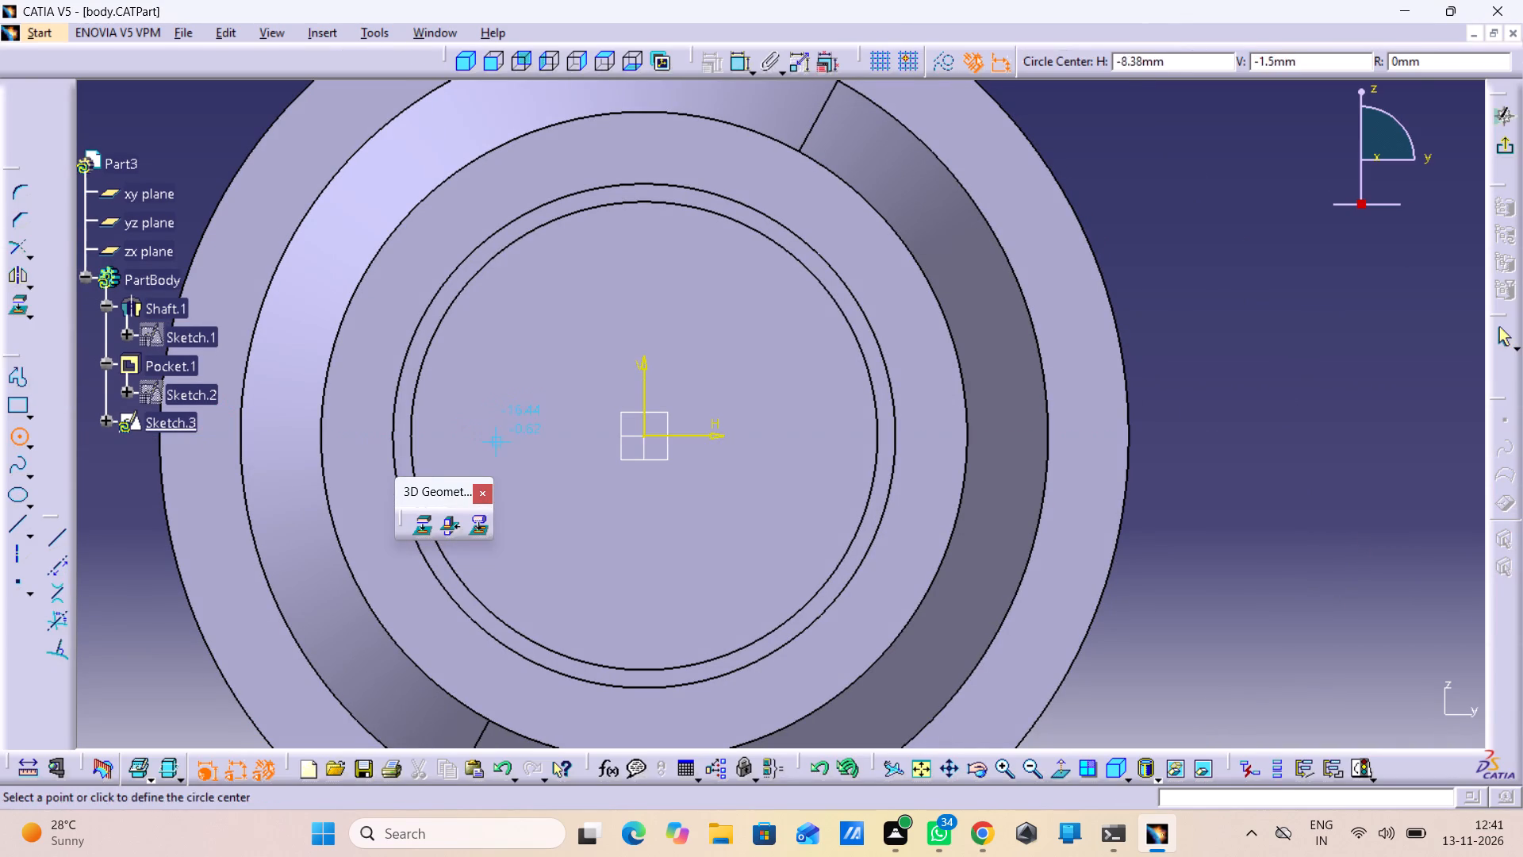
pyautogui.moveTo(643, 437); pyautogui.dragTo(639, 448)
pyautogui.click(652, 591)
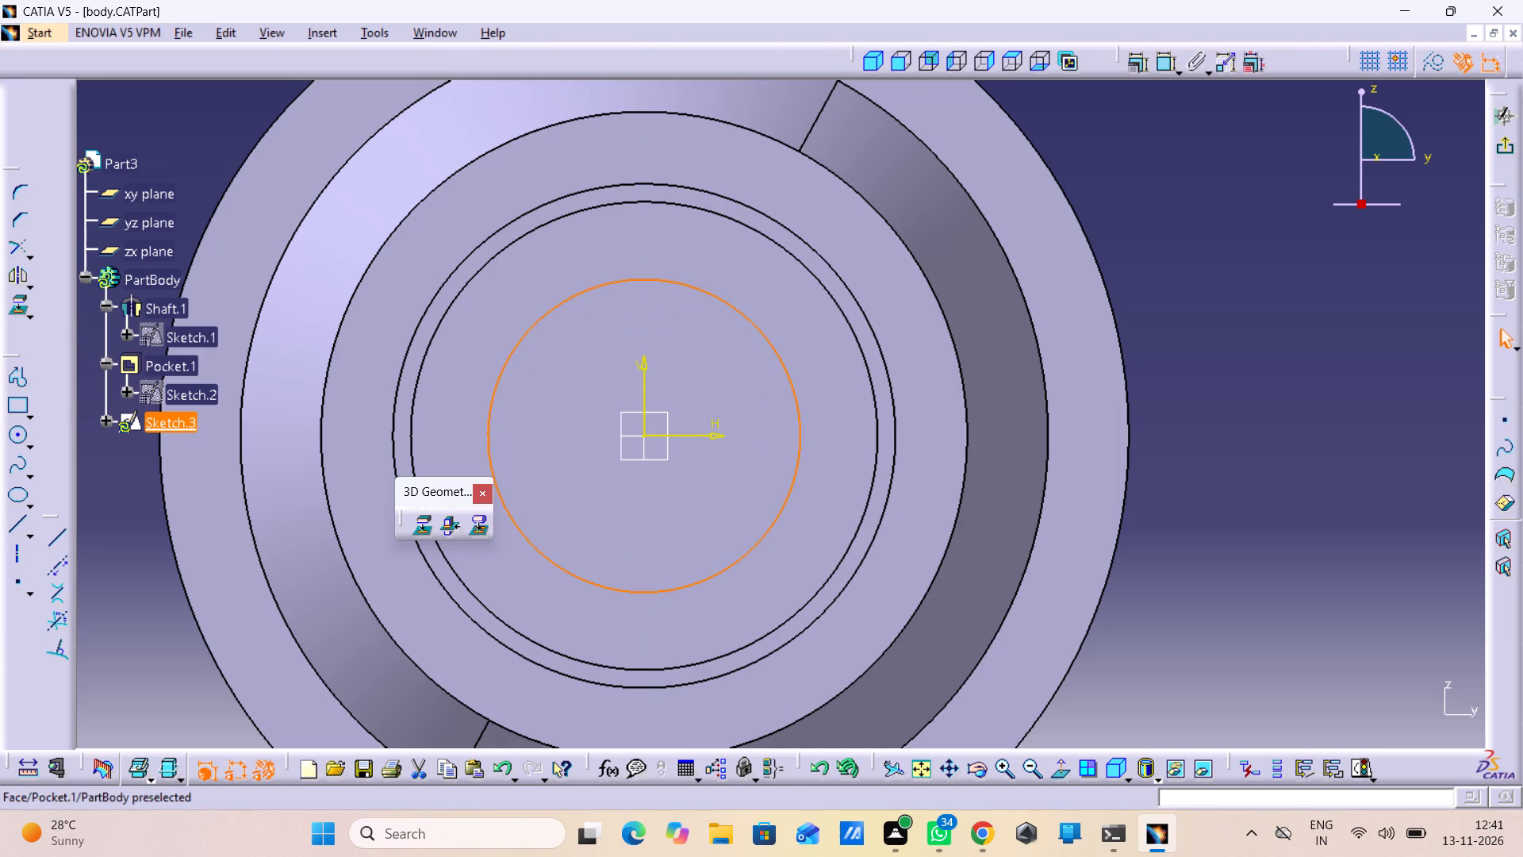
# Dimension the new circle's diameter, set it to 48 mm, and exit the sketch.
pyautogui.moveTo(1239, 158); pyautogui.dragTo(1227, 164)
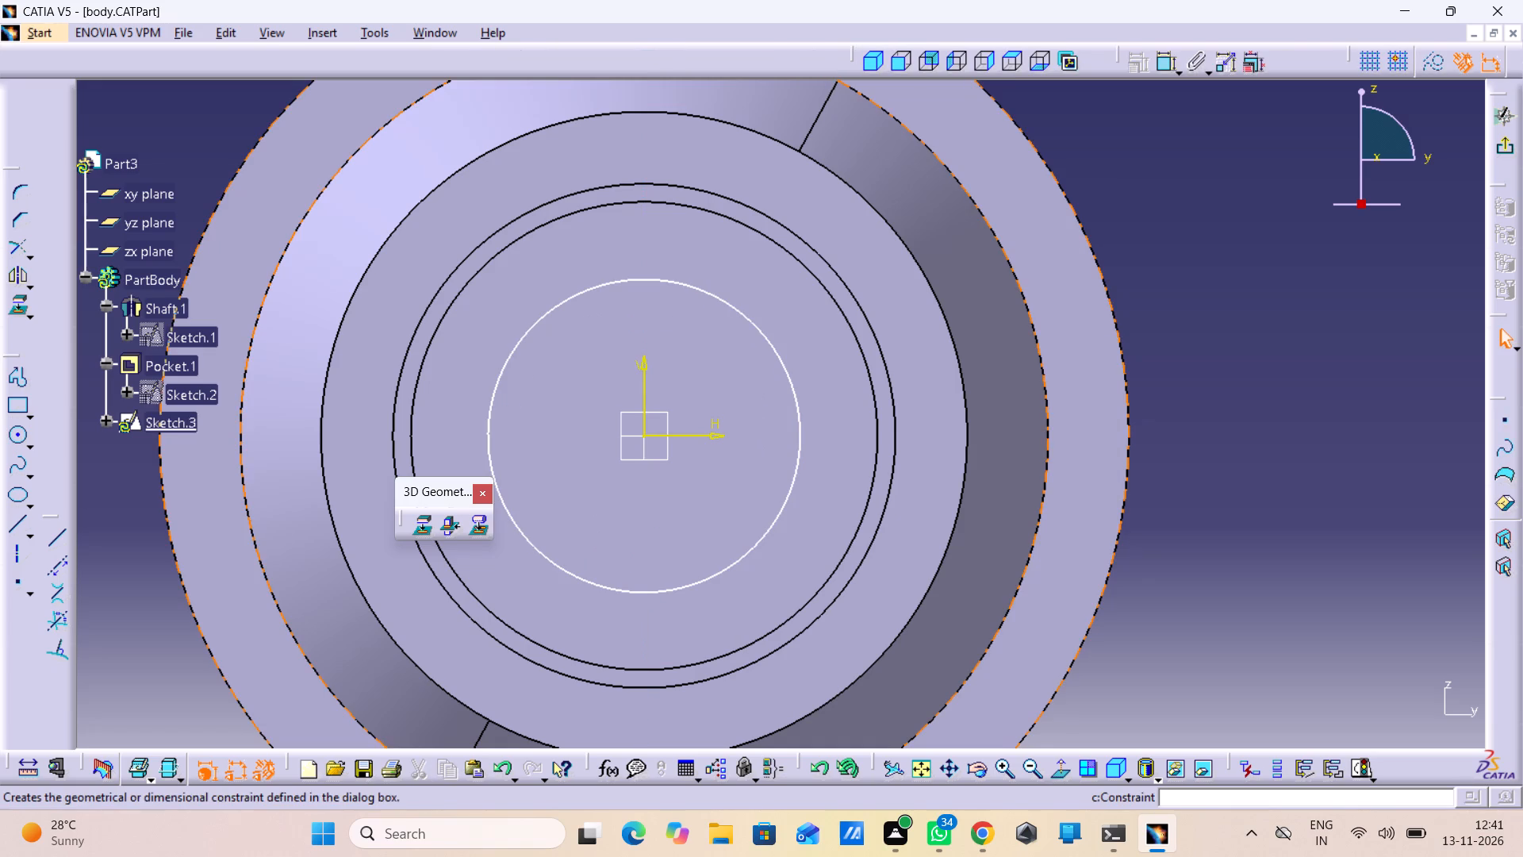
pyautogui.click(1160, 71)
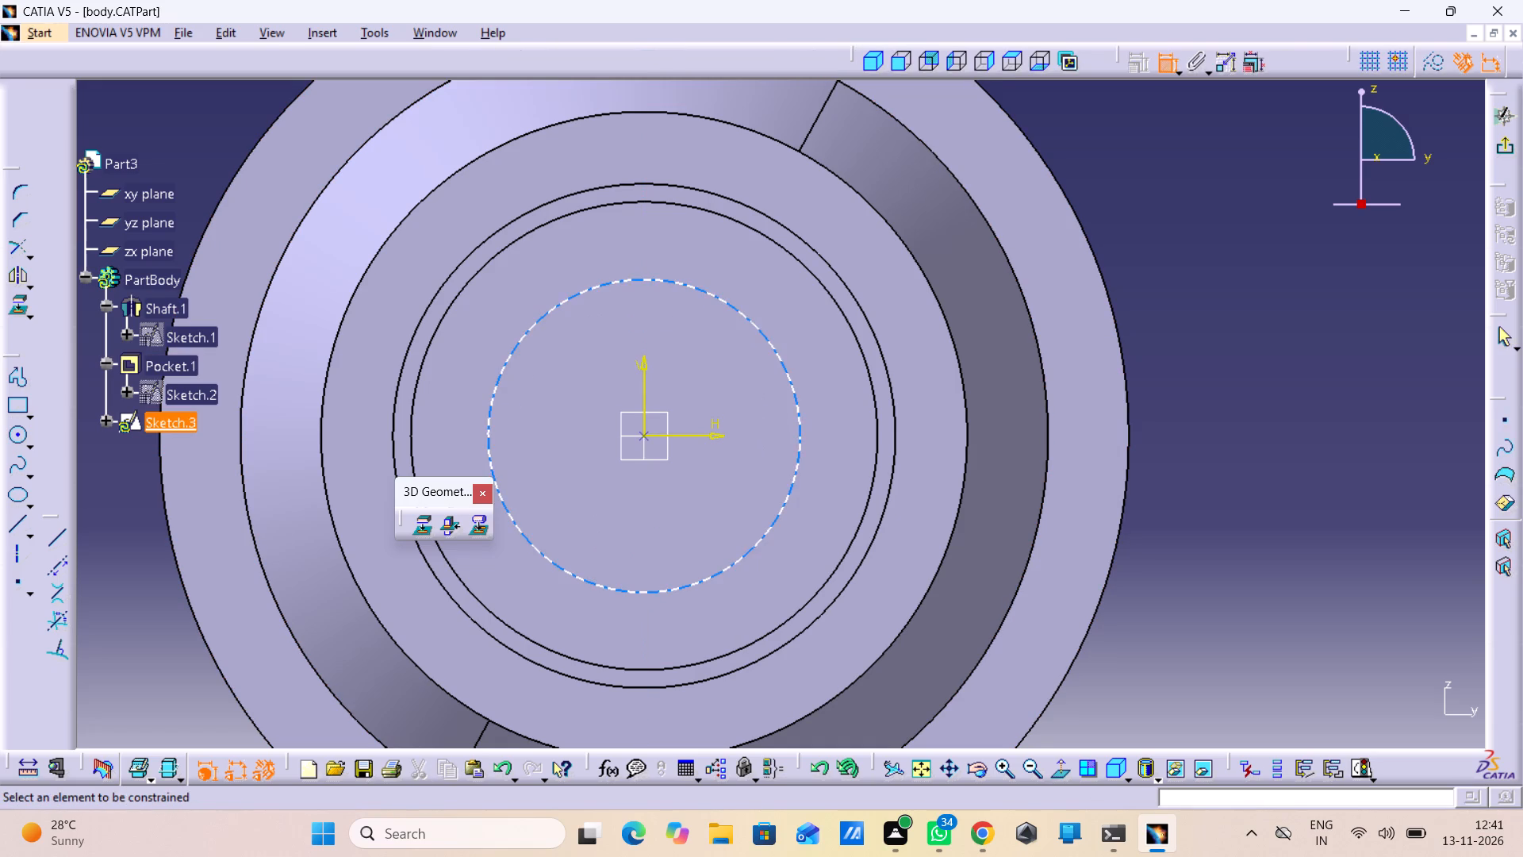
pyautogui.click(782, 359)
pyautogui.tripleClick(1137, 186)
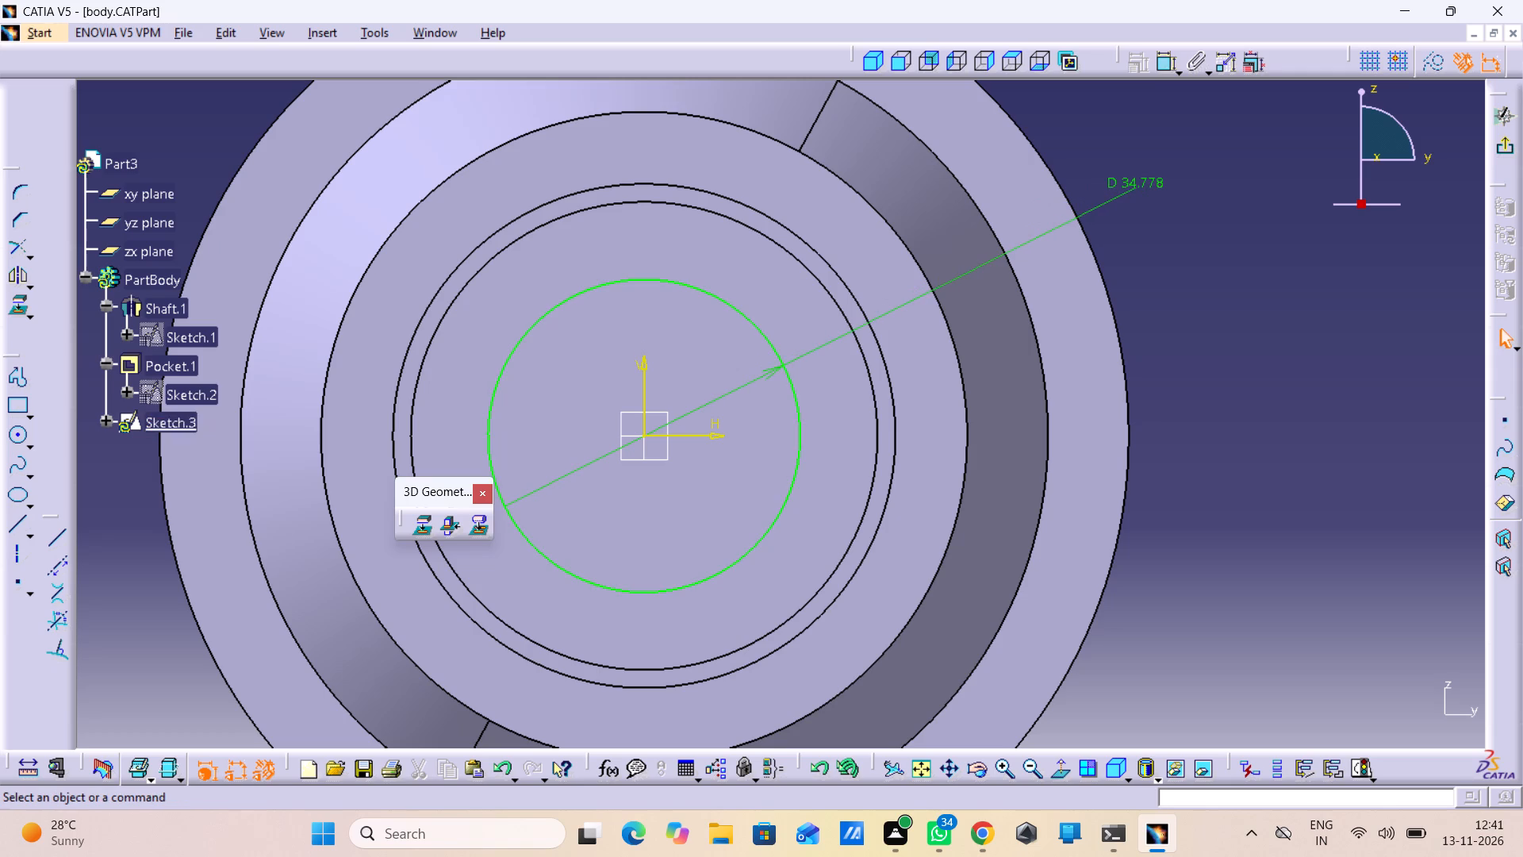
pyautogui.click(1141, 173)
pyautogui.click(1141, 177)
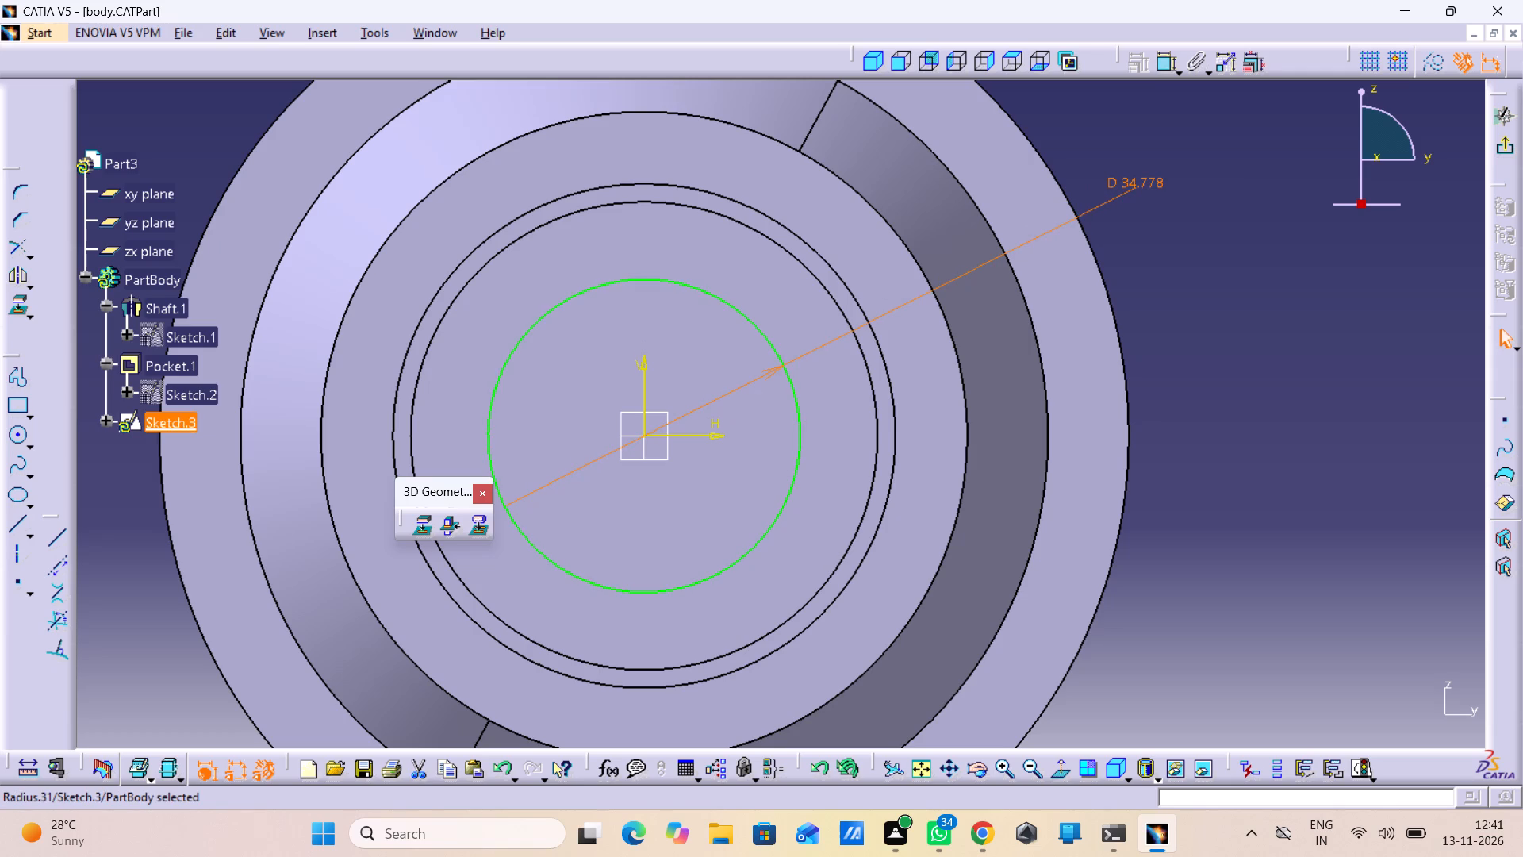
pyautogui.doubleClick(1136, 179)
pyautogui.press('4')
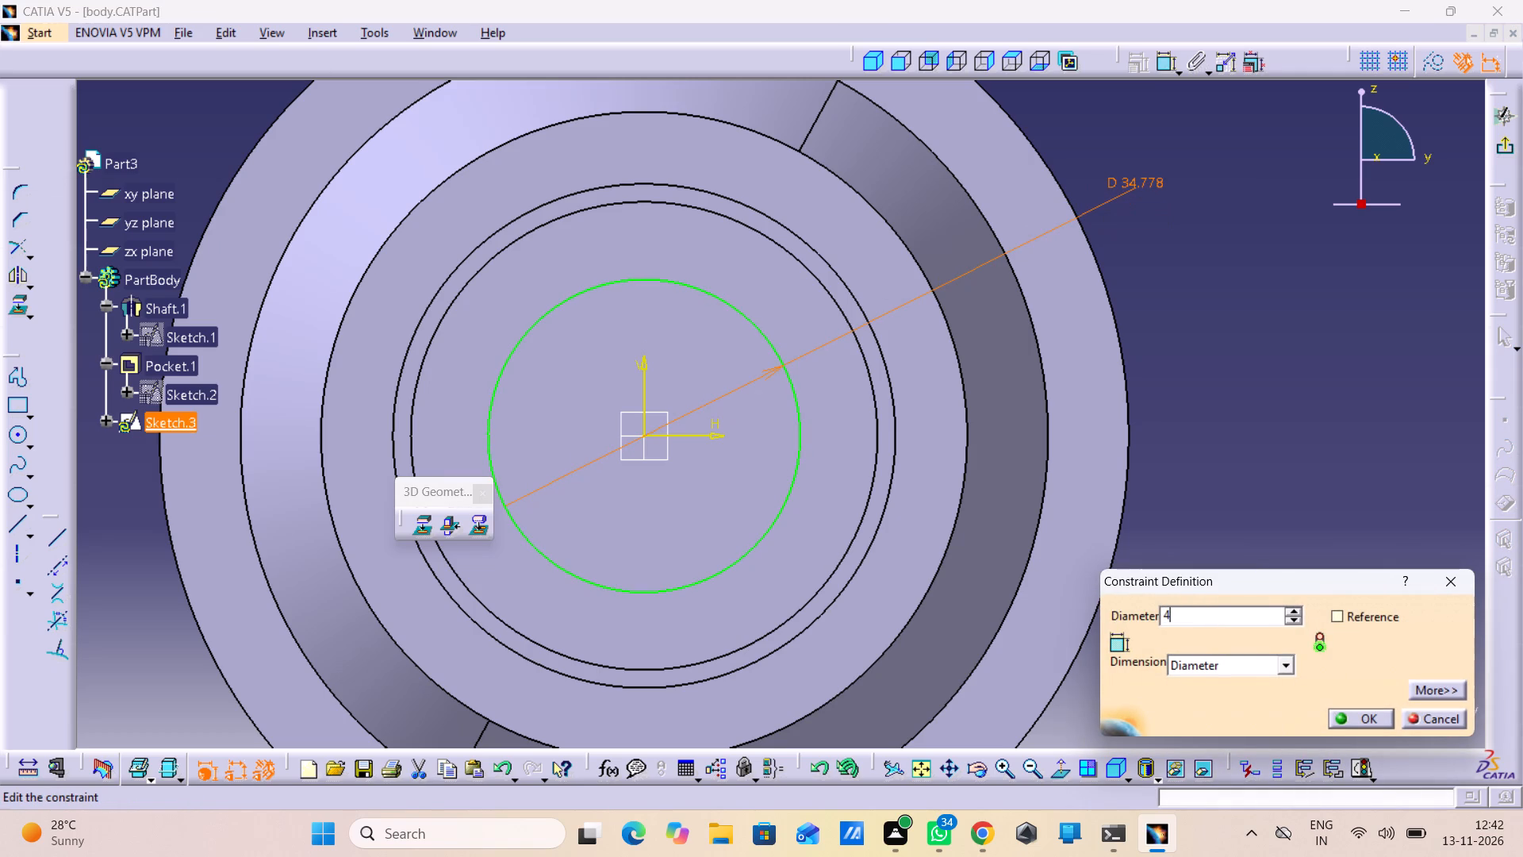
pyautogui.press('8')
pyautogui.press('Return')
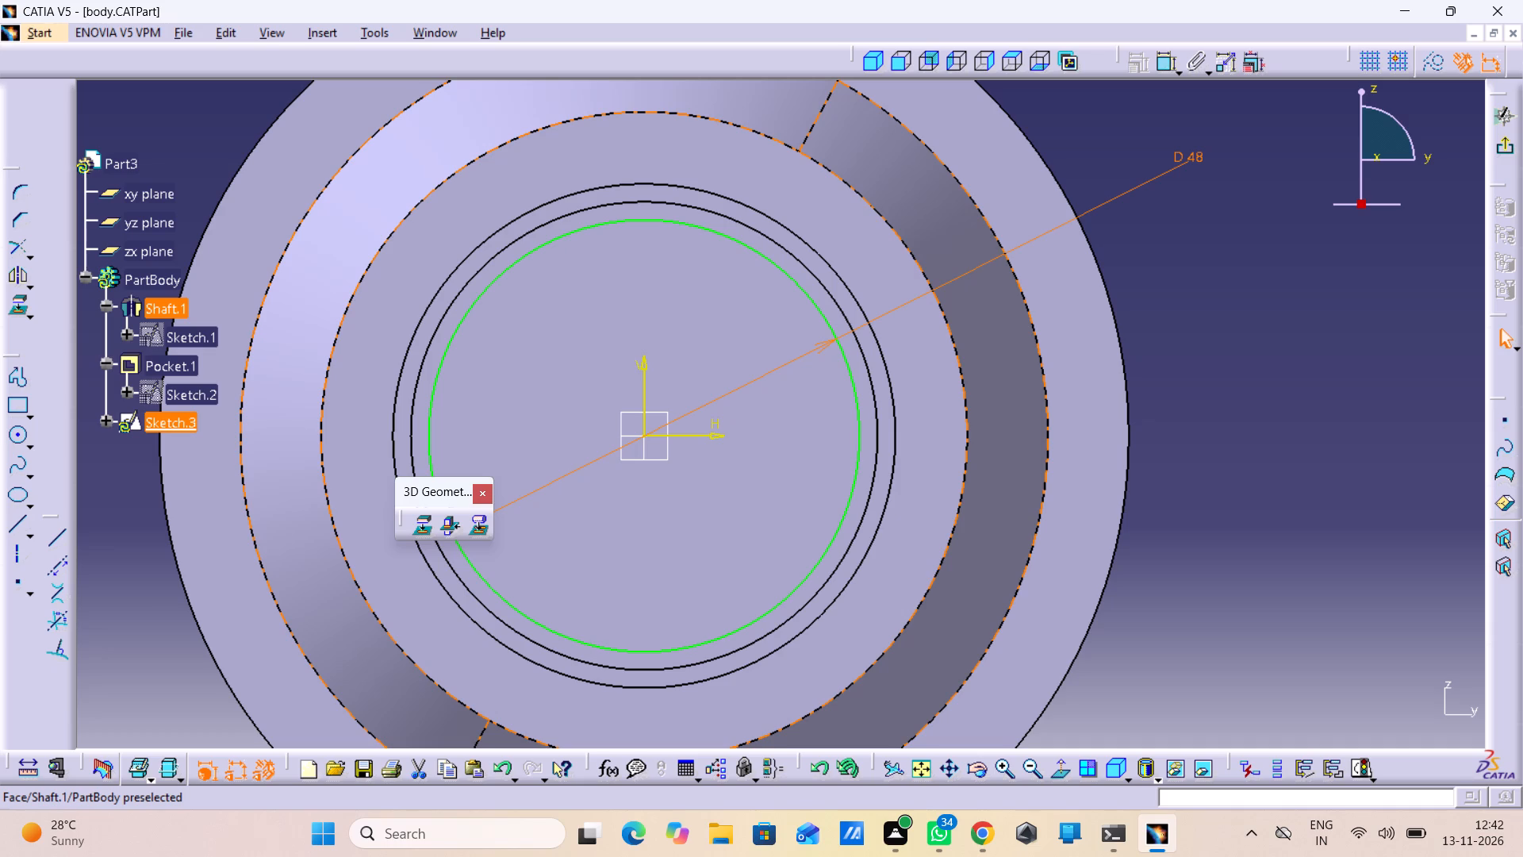
pyautogui.click(1507, 152)
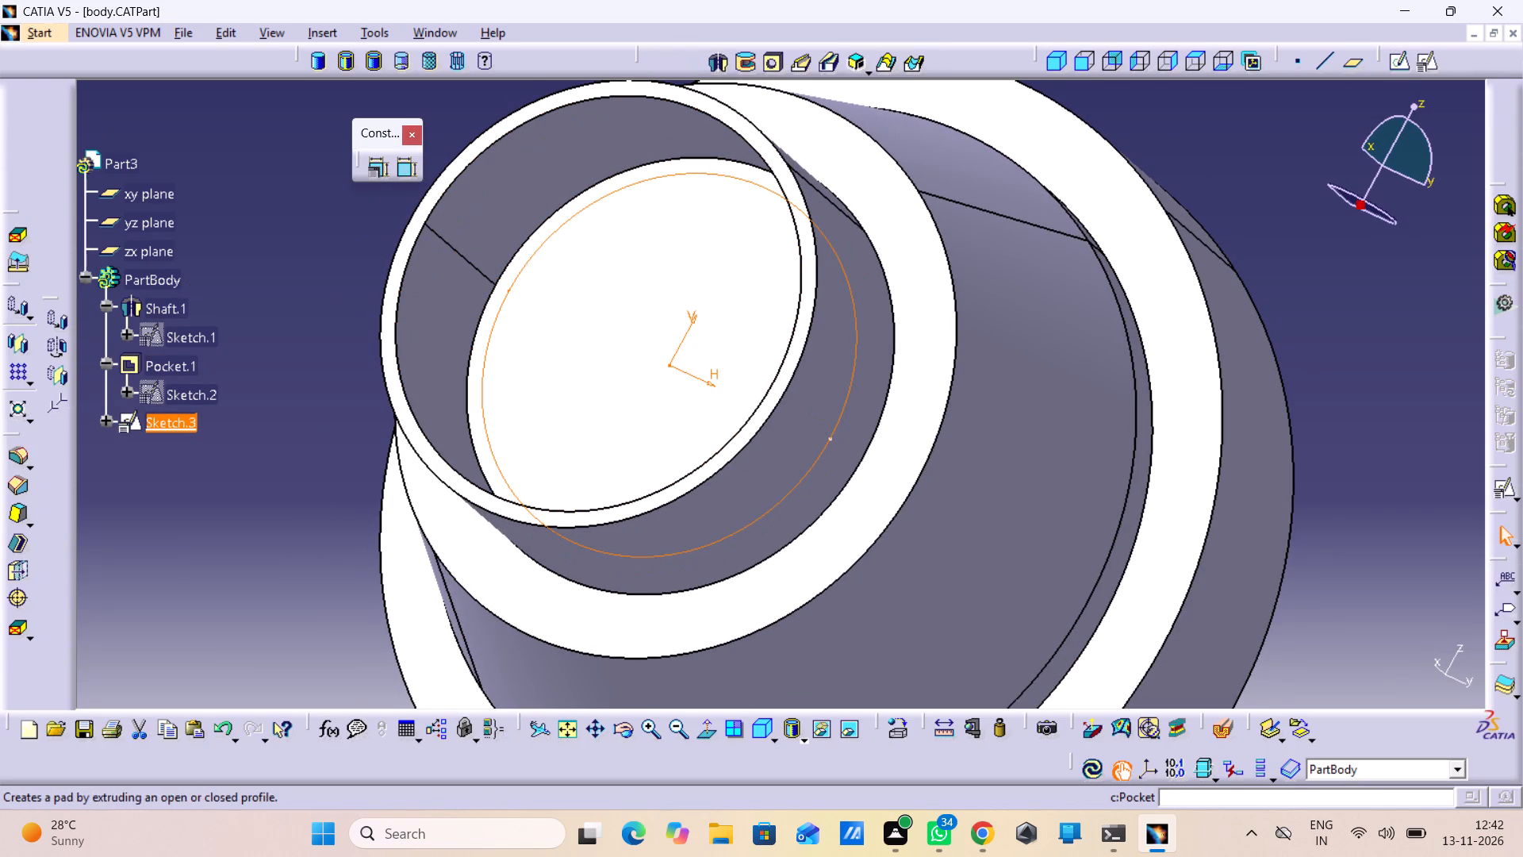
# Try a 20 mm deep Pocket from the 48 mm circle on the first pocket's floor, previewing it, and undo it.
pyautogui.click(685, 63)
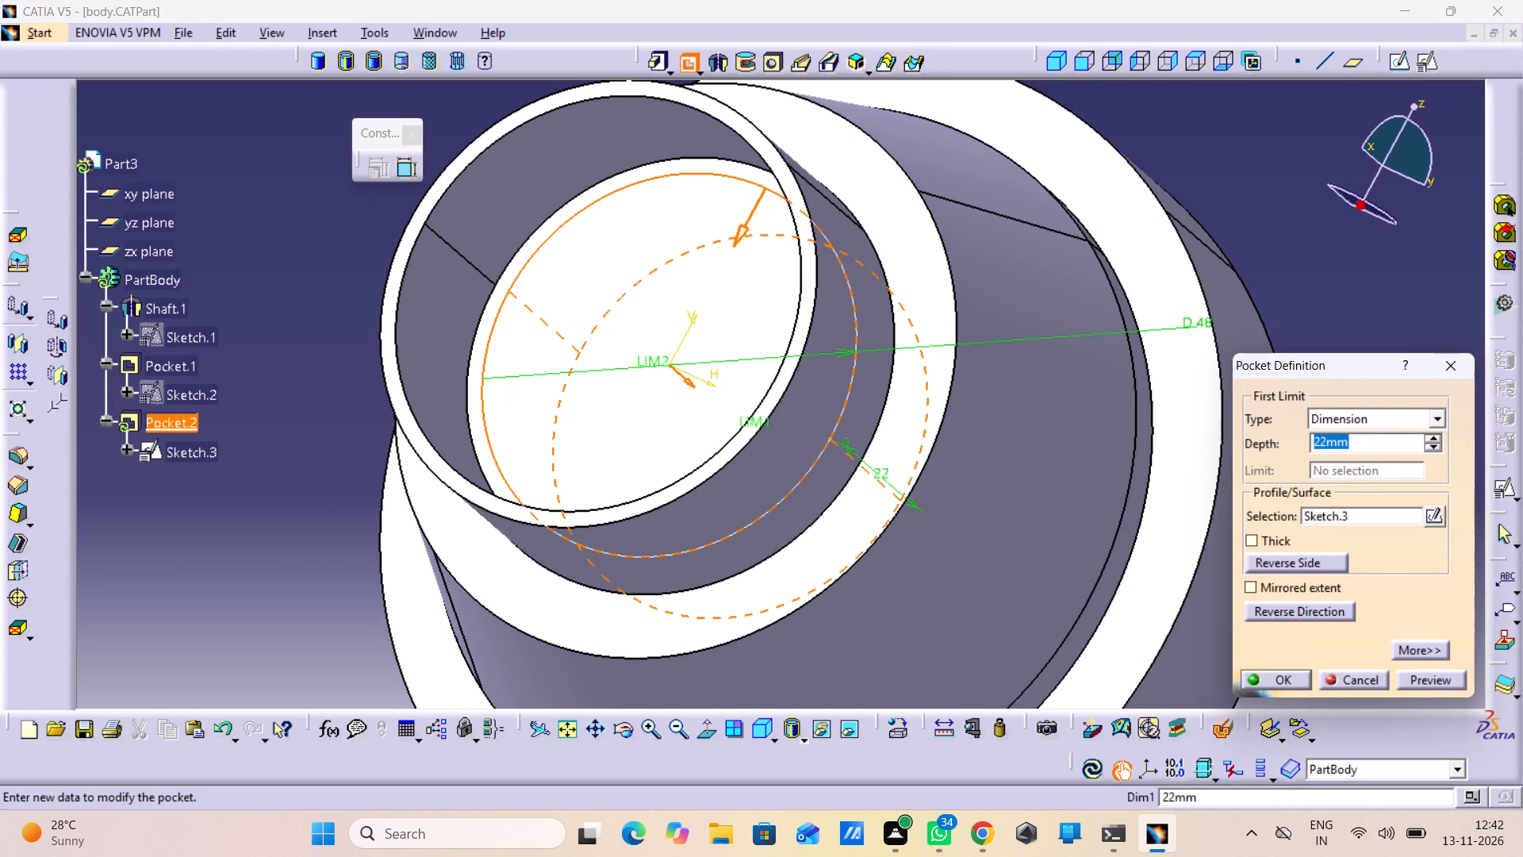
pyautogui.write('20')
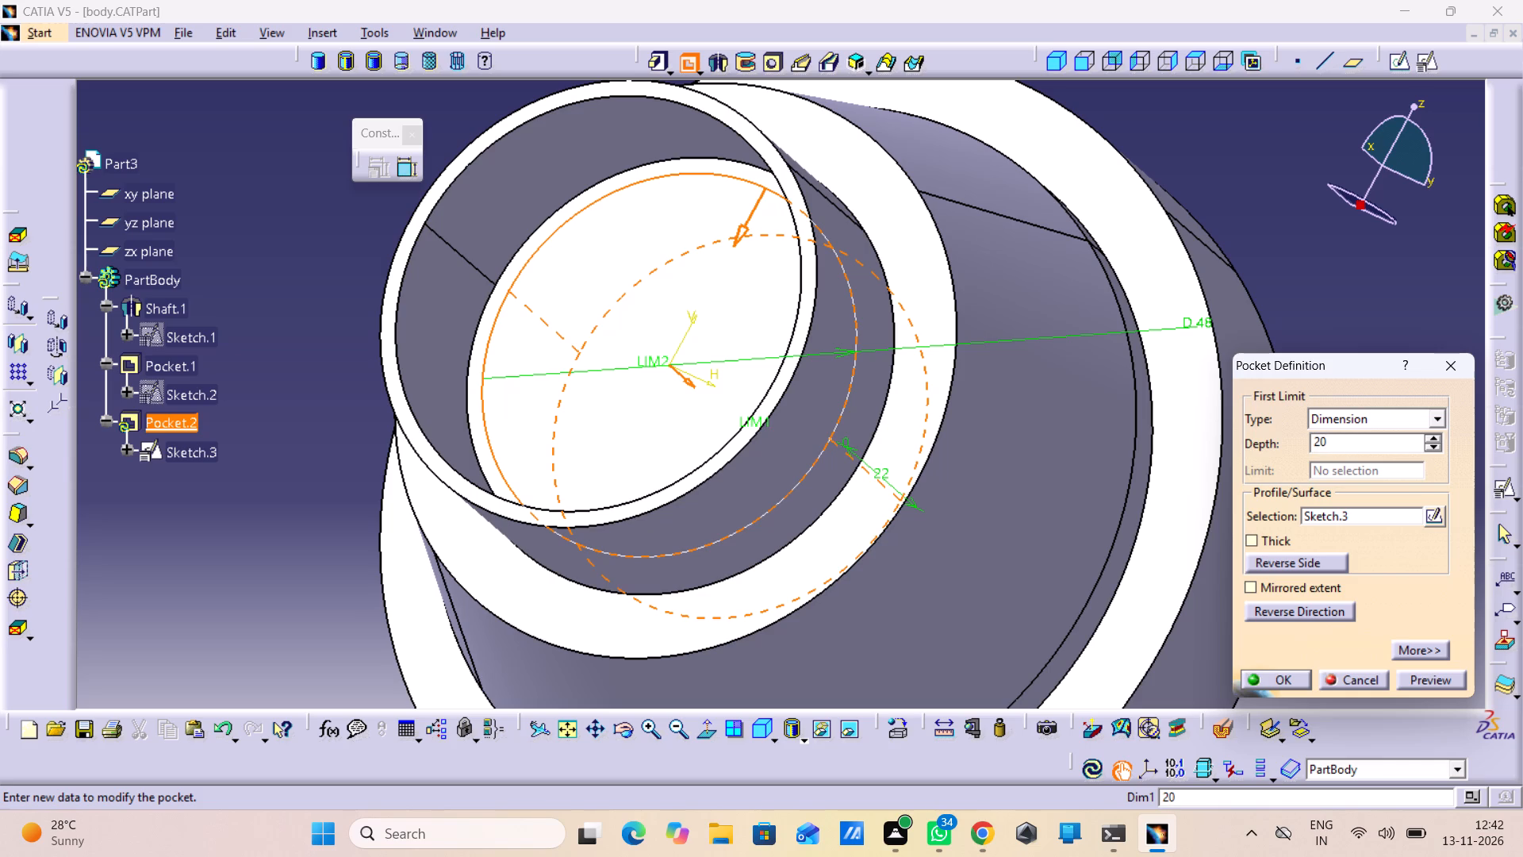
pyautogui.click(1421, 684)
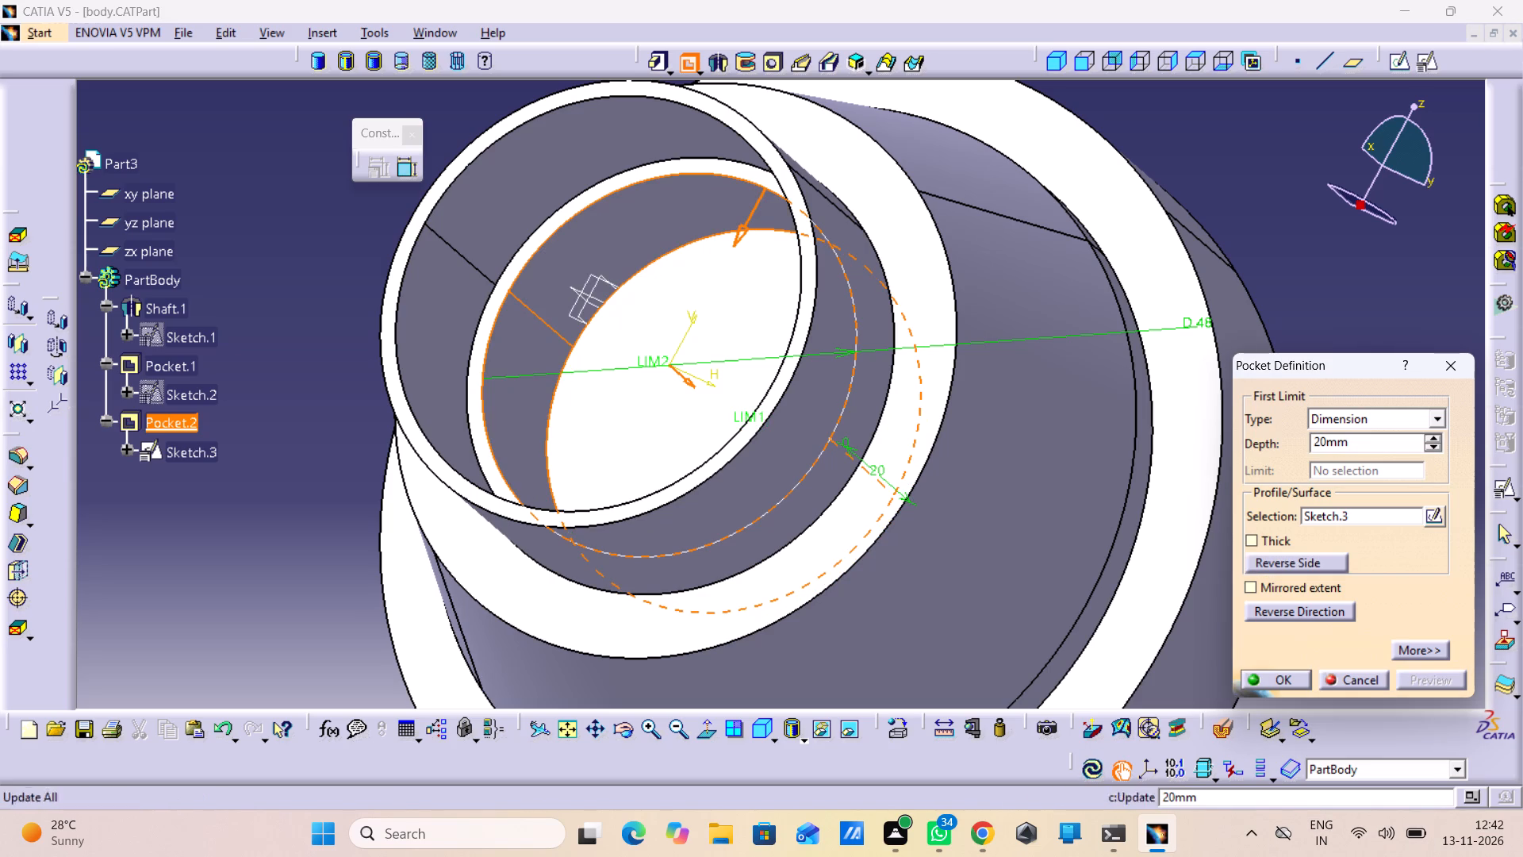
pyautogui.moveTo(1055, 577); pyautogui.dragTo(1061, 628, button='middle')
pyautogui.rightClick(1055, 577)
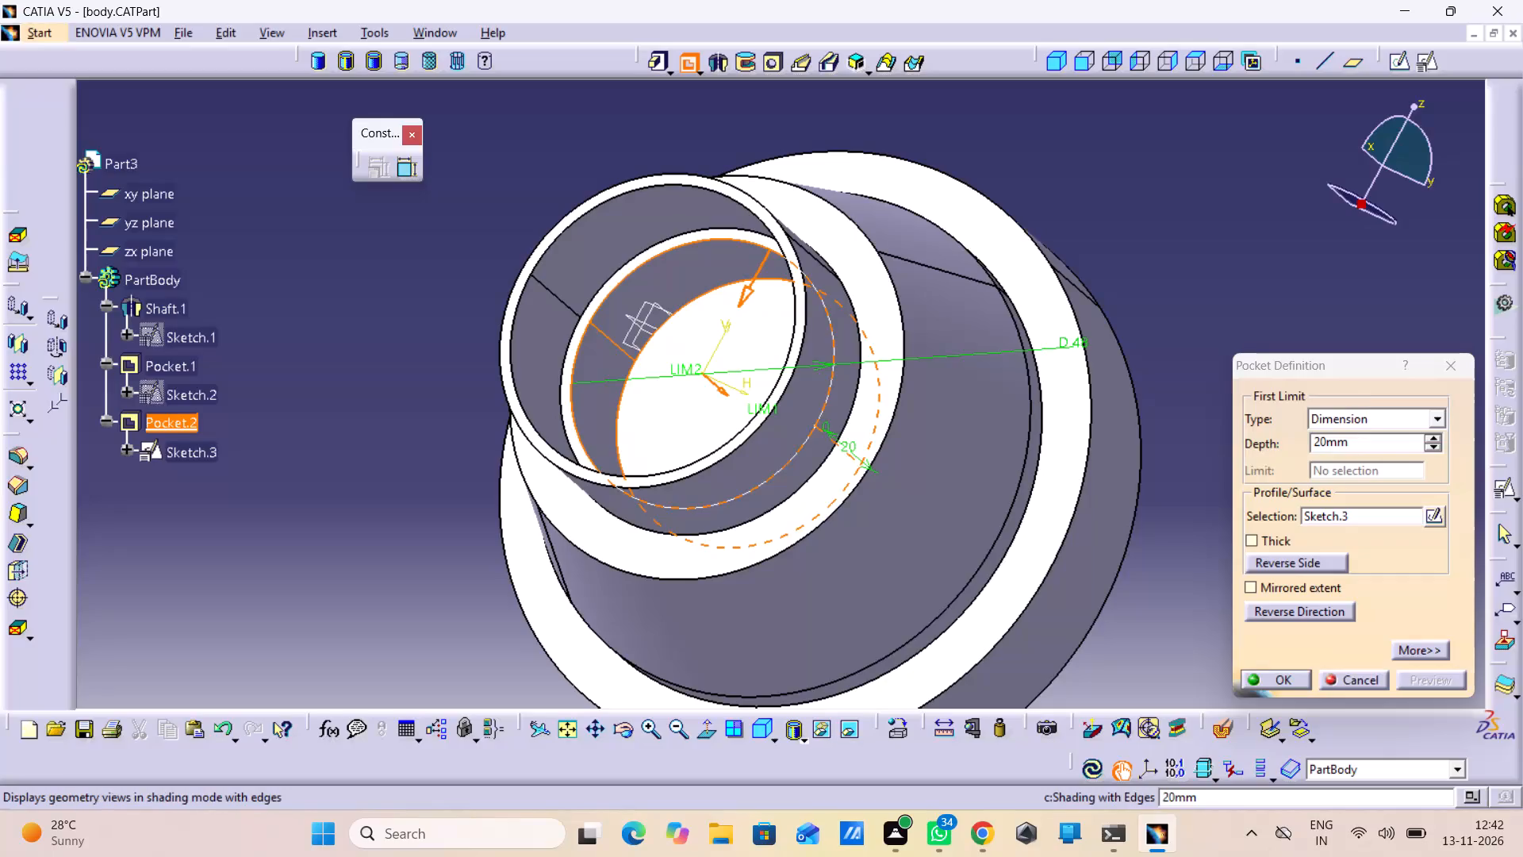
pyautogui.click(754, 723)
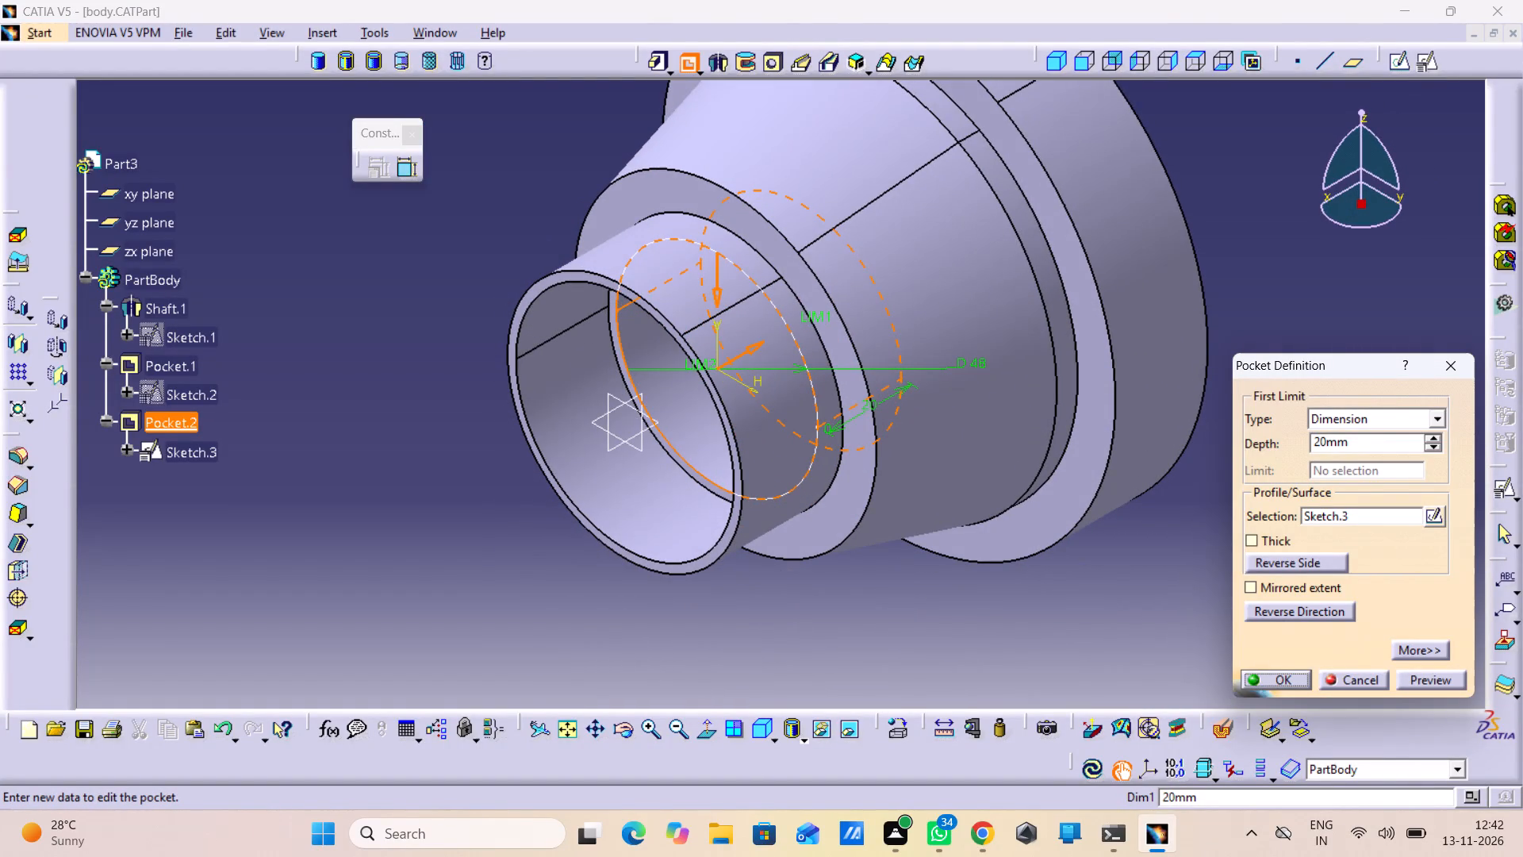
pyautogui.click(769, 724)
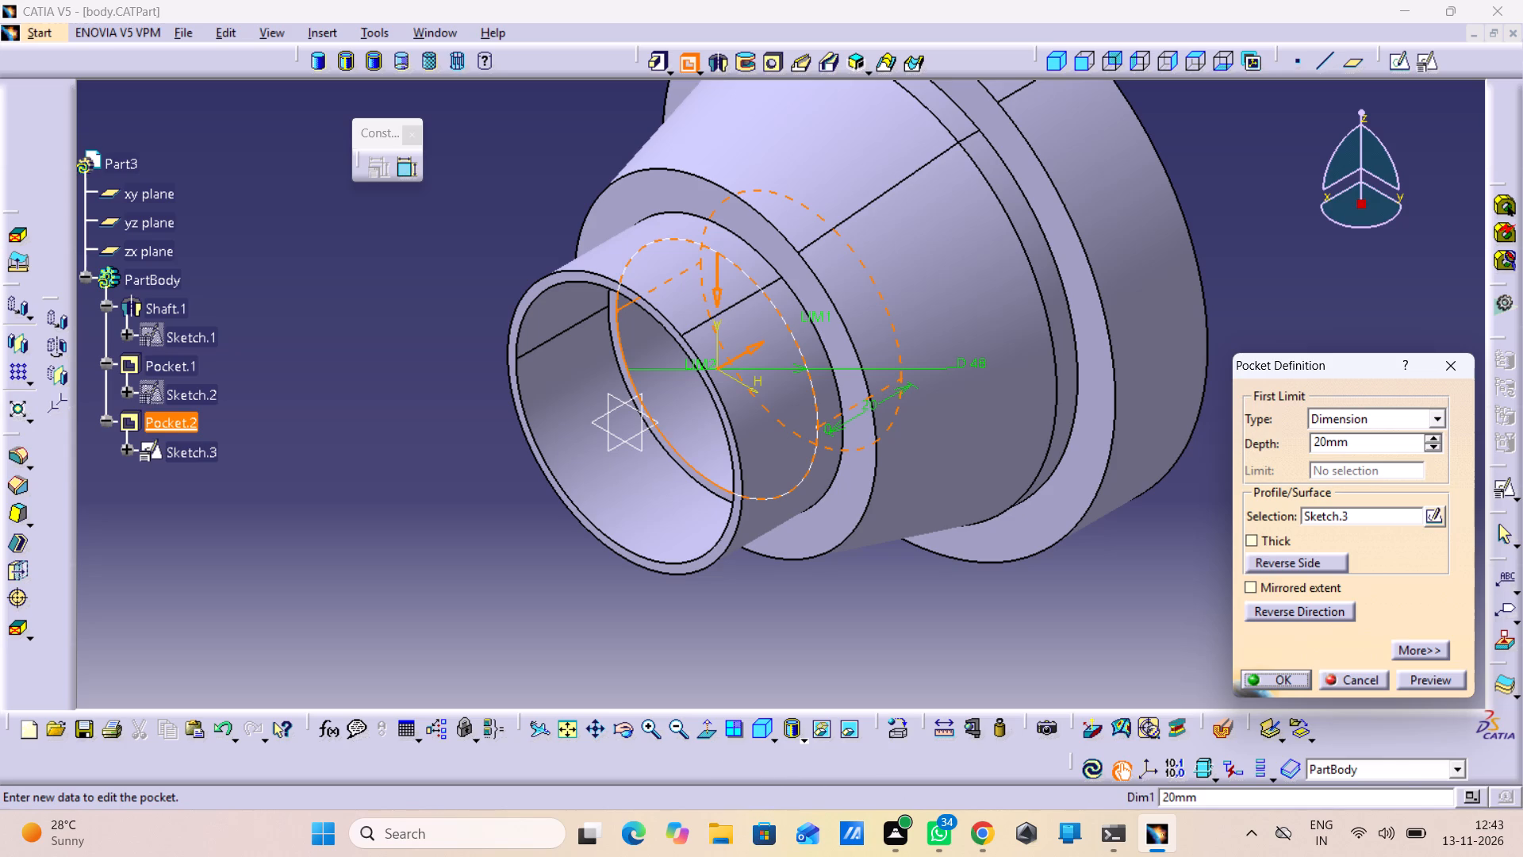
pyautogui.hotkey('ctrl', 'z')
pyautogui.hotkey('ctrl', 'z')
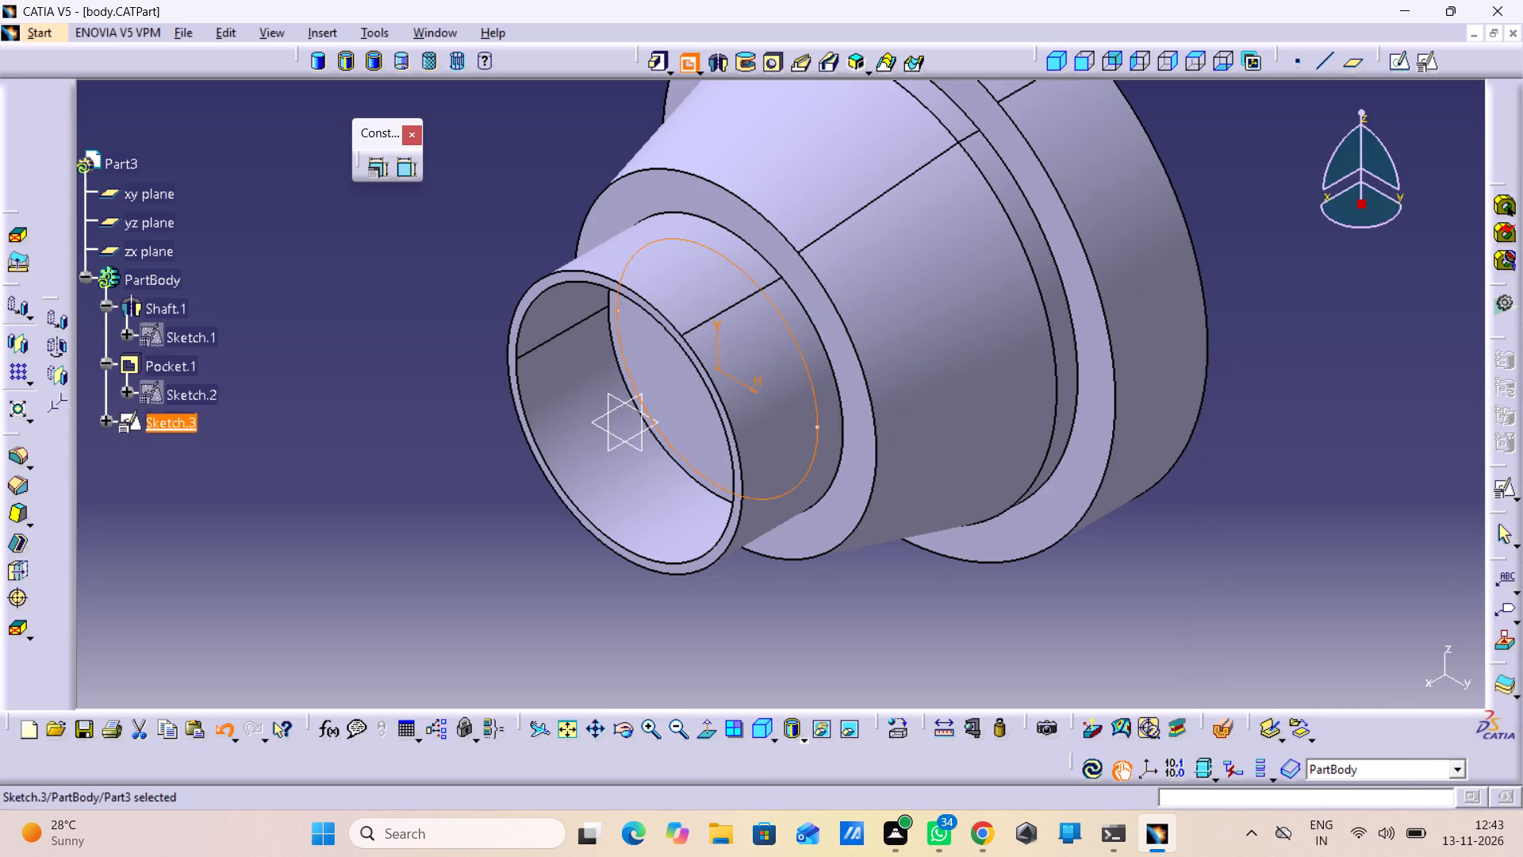
# Undo the 48 mm circle's sketch and the 22 mm deep Pocket in the shaft's small end, and update the part.
pyautogui.hotkey('ctrl', 'z')
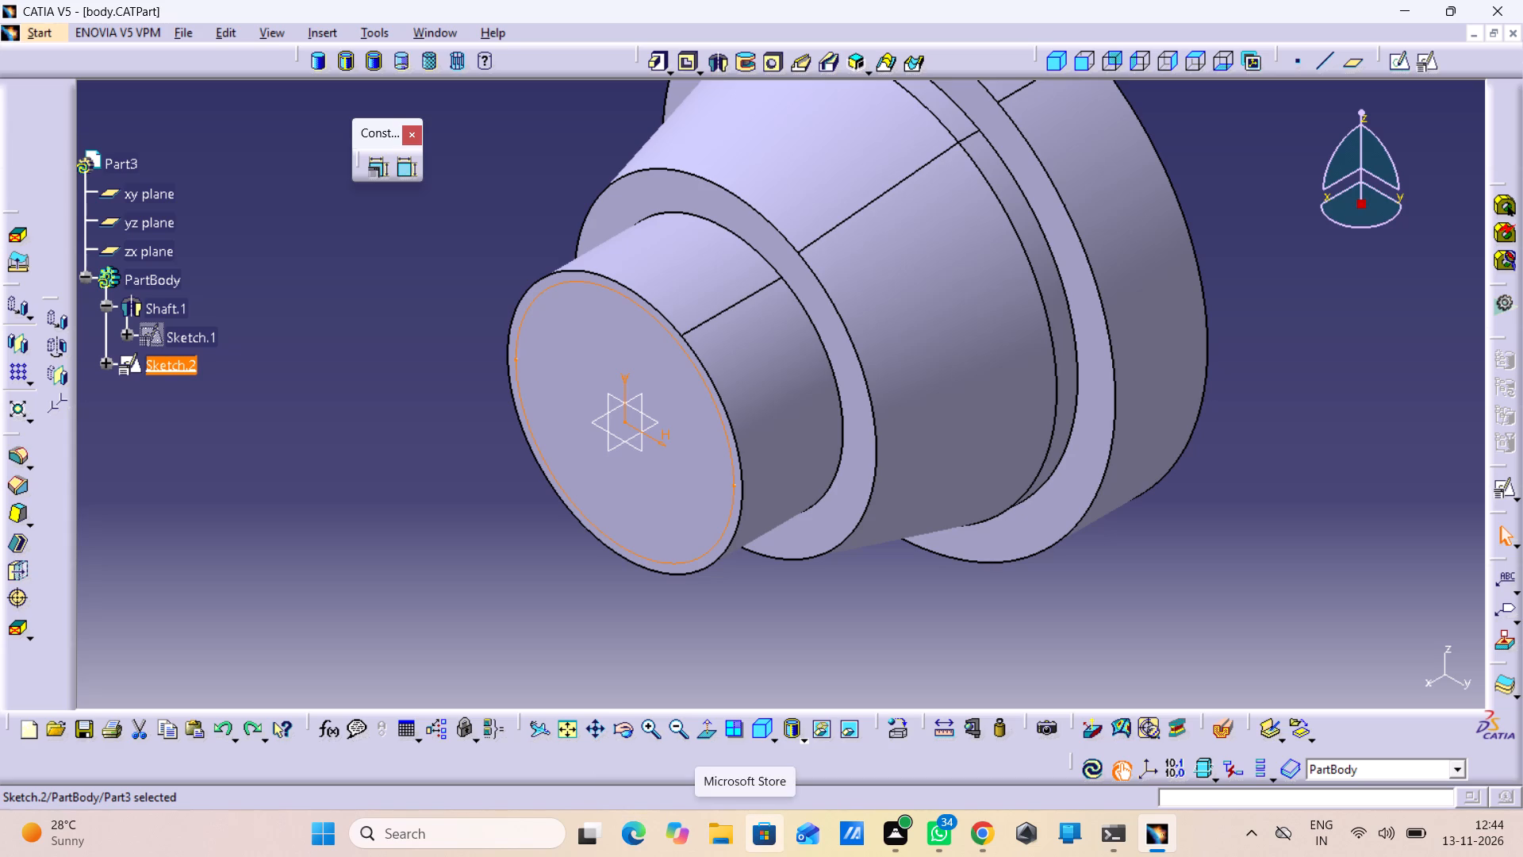
pyautogui.scroll(3, 746, 814)
pyautogui.scroll(-1, 746, 814)
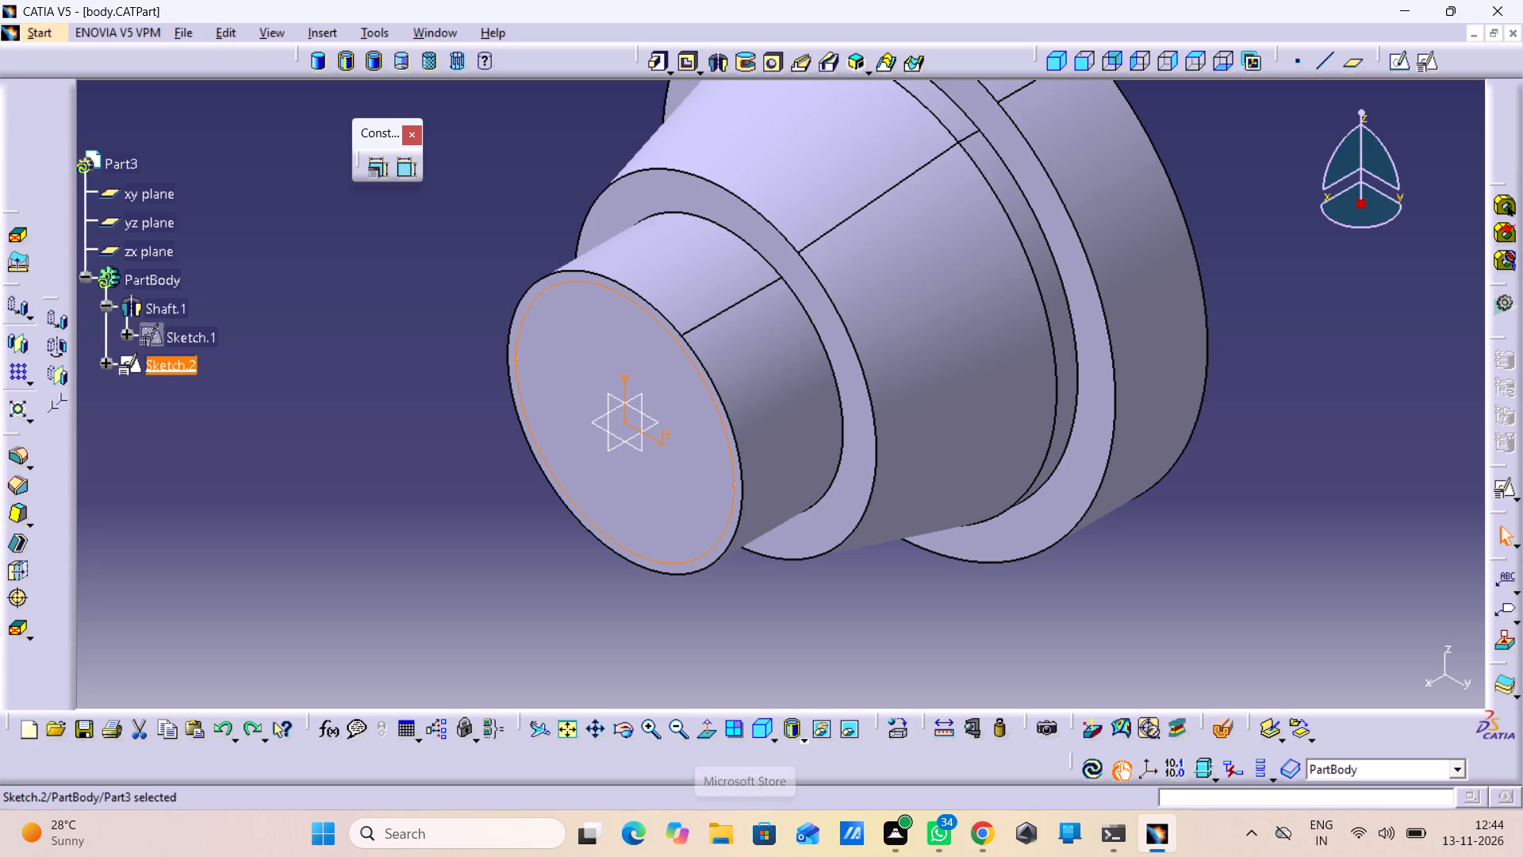
pyautogui.click(930, 627)
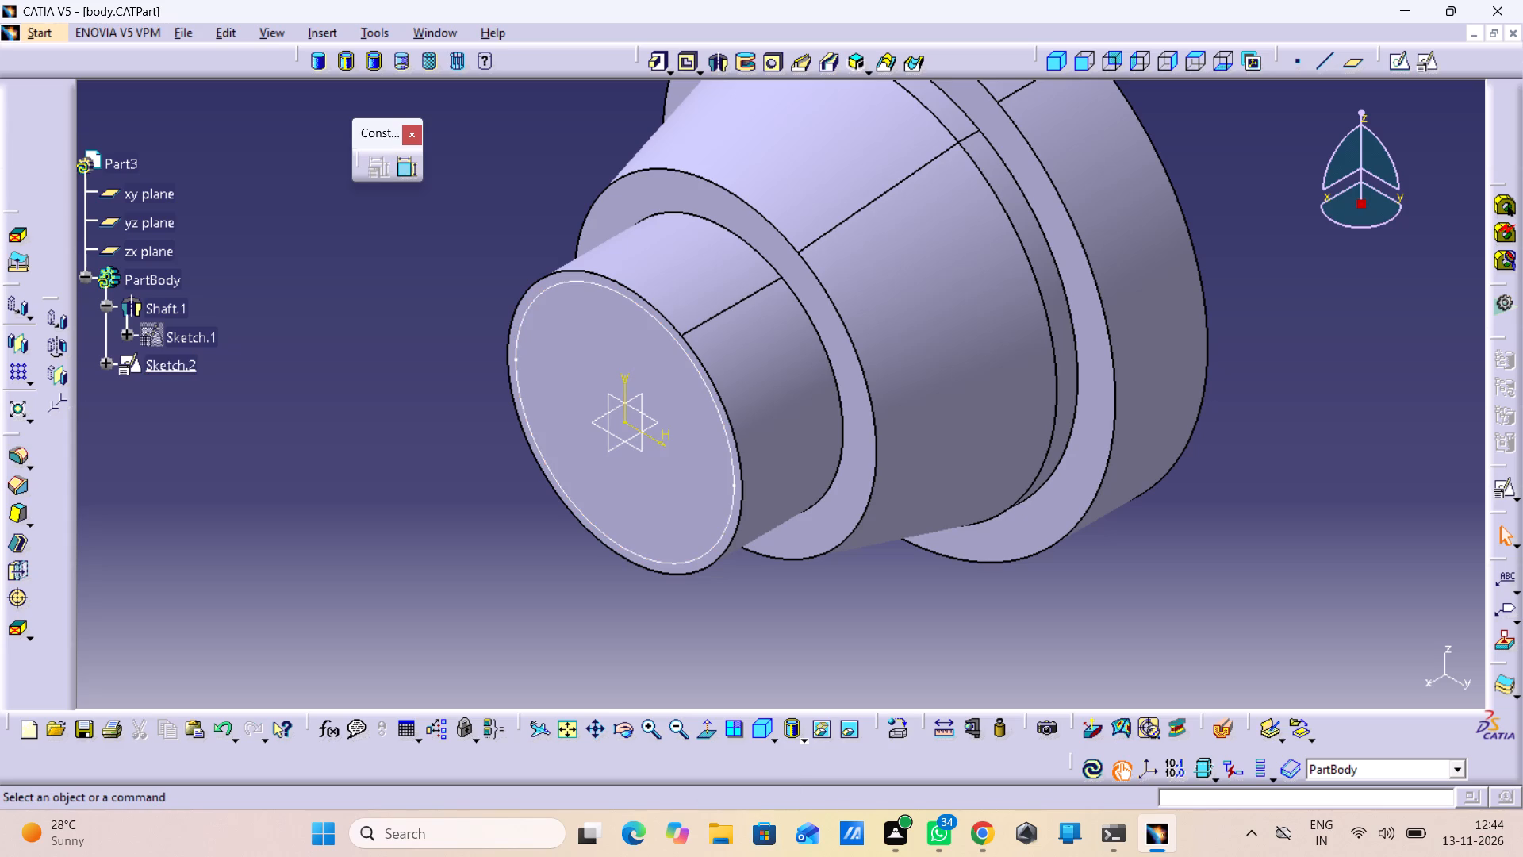
pyautogui.click(924, 643)
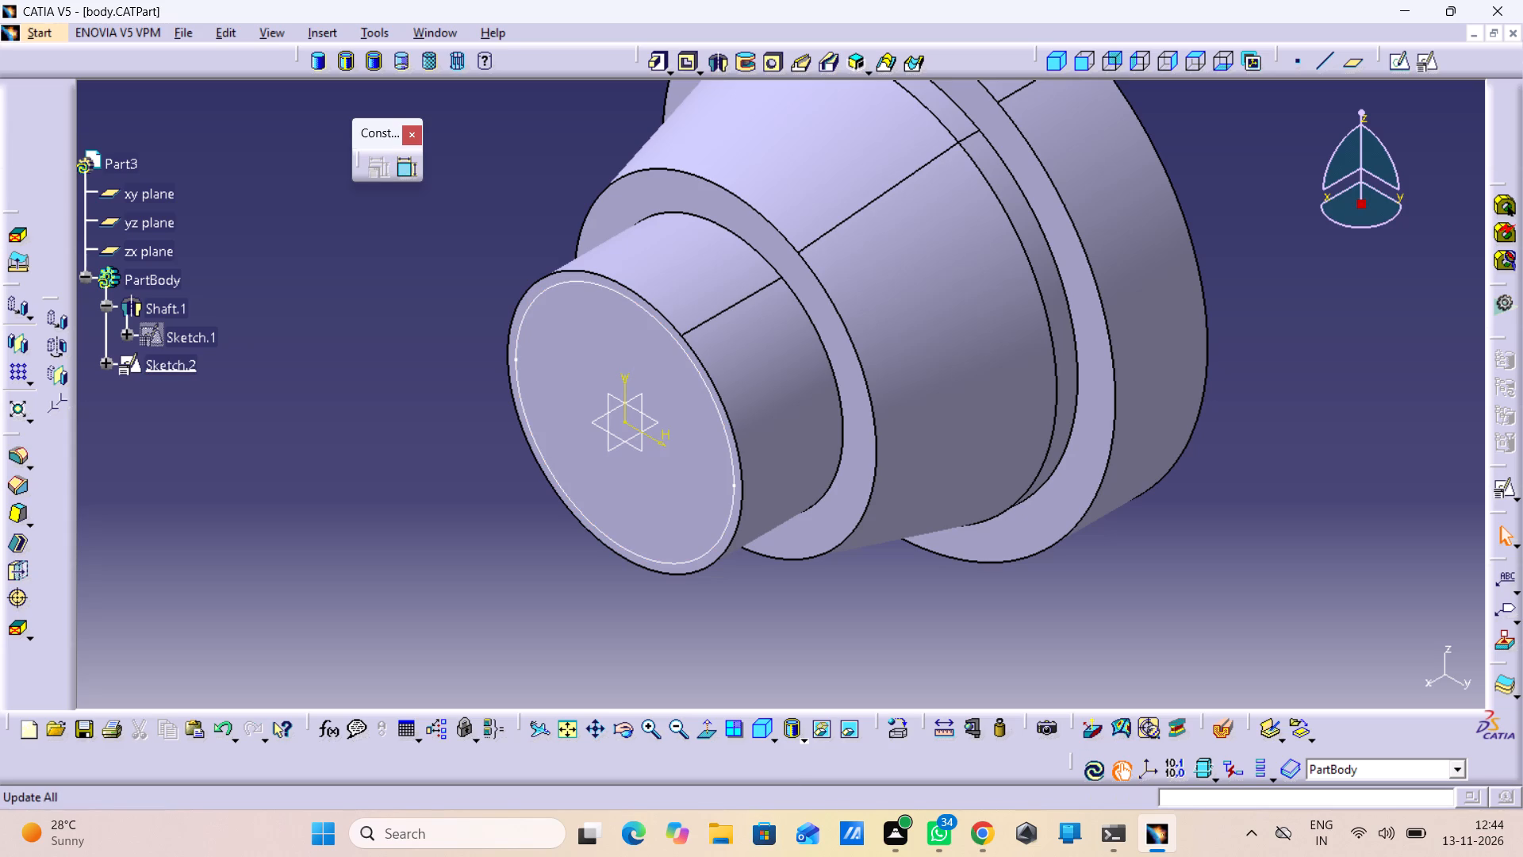
pyautogui.click(1089, 776)
pyautogui.click(1091, 777)
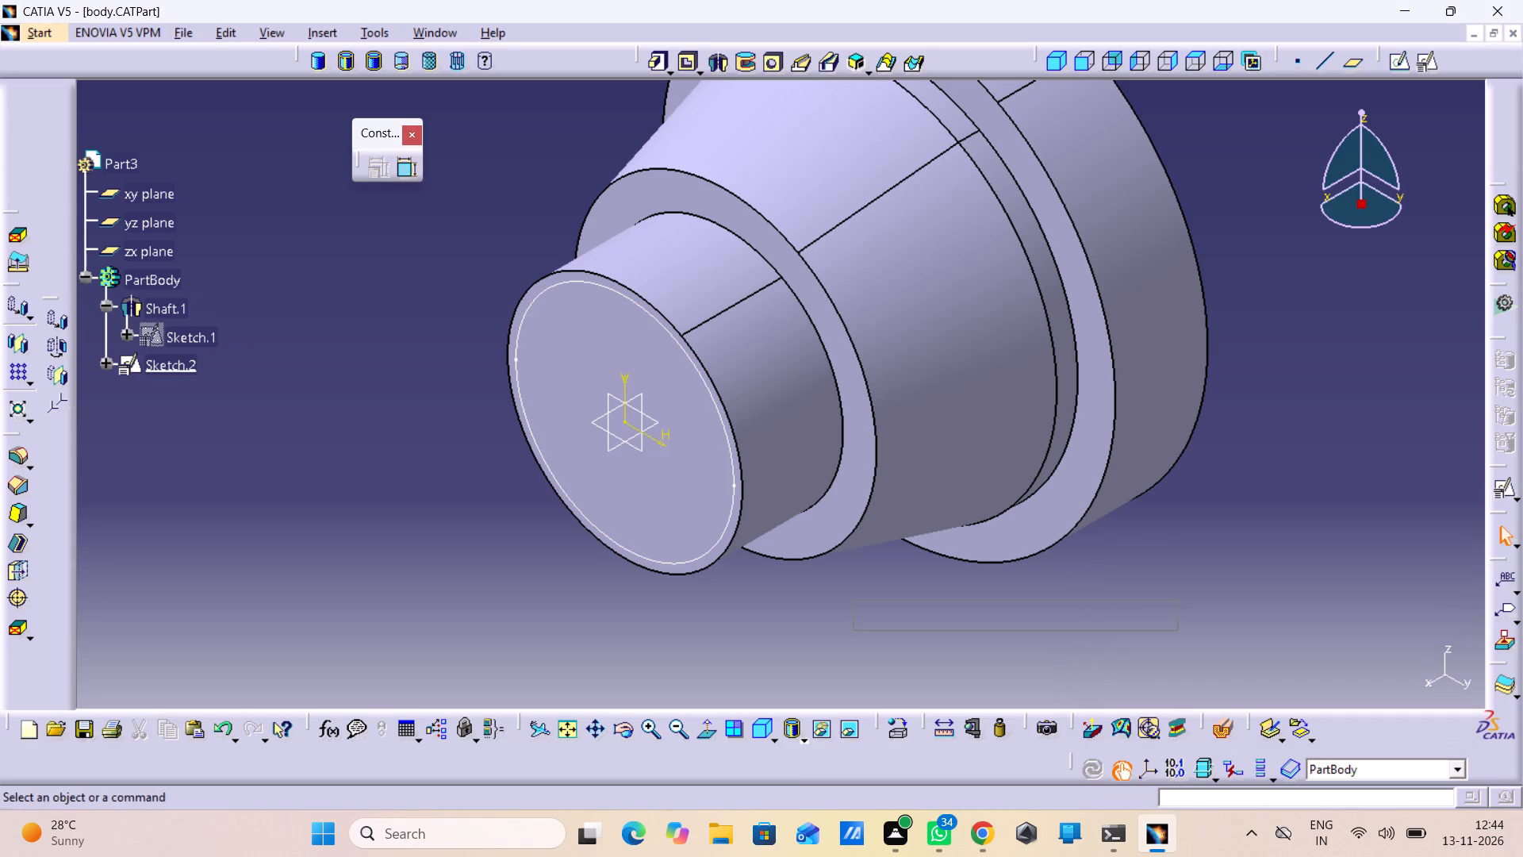
# Examine the shaft's stepped shape from above and end-on towards its small end.
pyautogui.moveTo(1105, 653); pyautogui.dragTo(1102, 663)
pyautogui.scroll(-1, 570, 428)
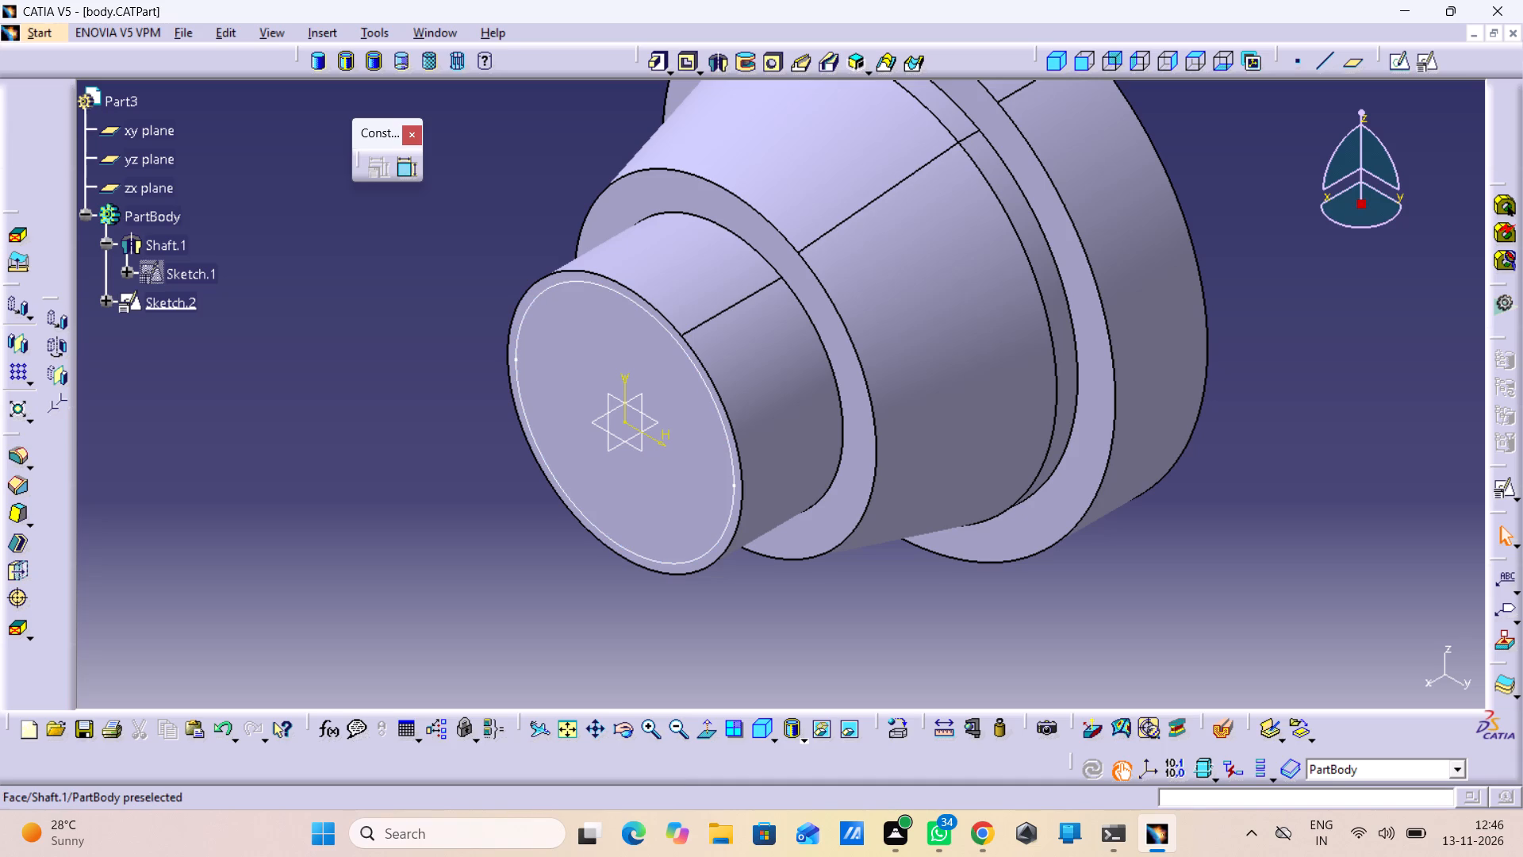
pyautogui.scroll(-1, 692, 744)
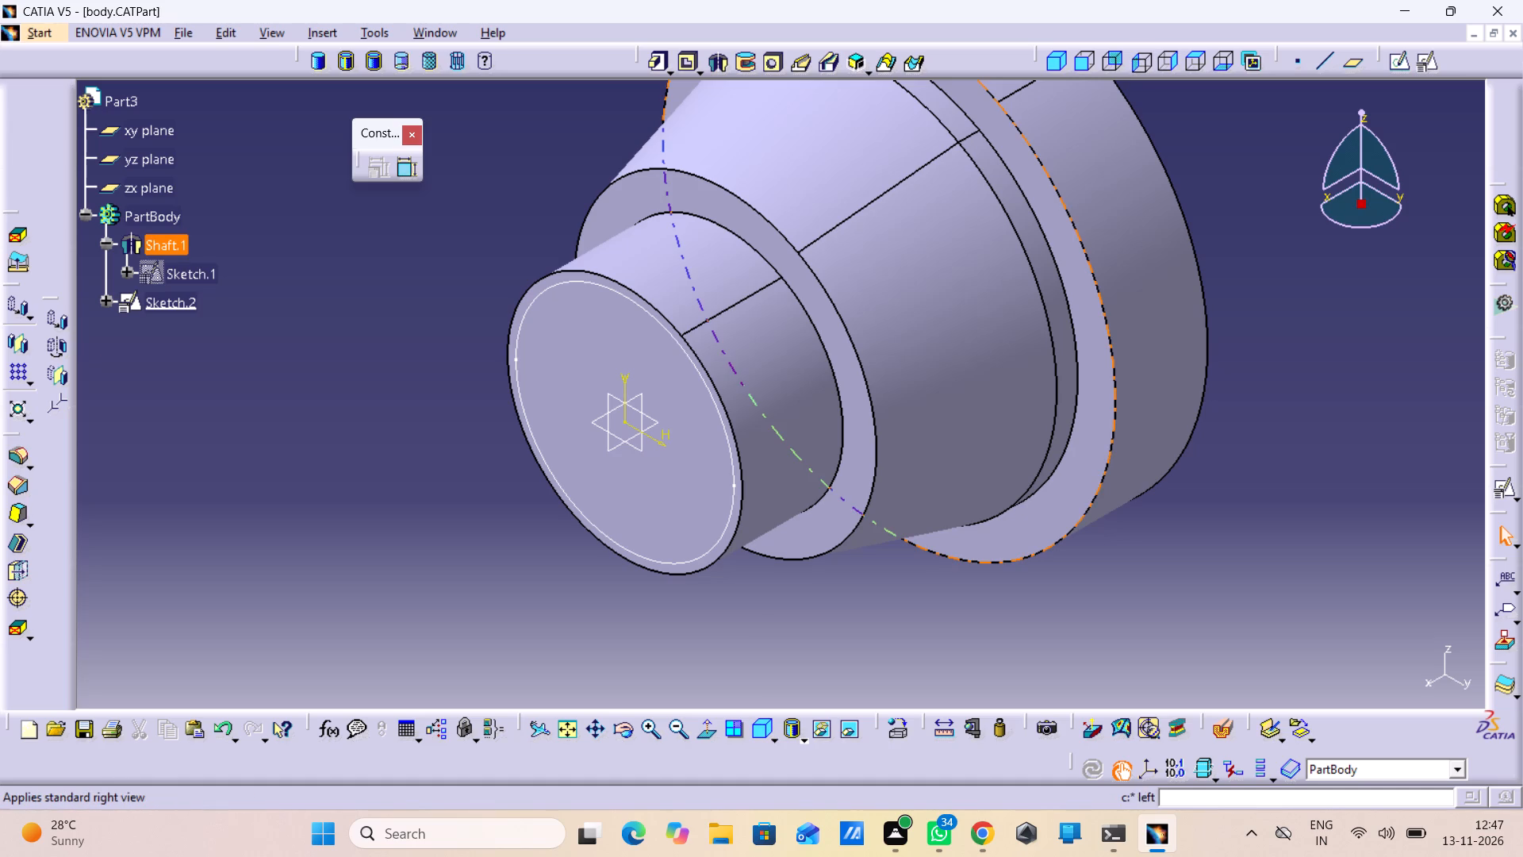
pyautogui.click(1188, 62)
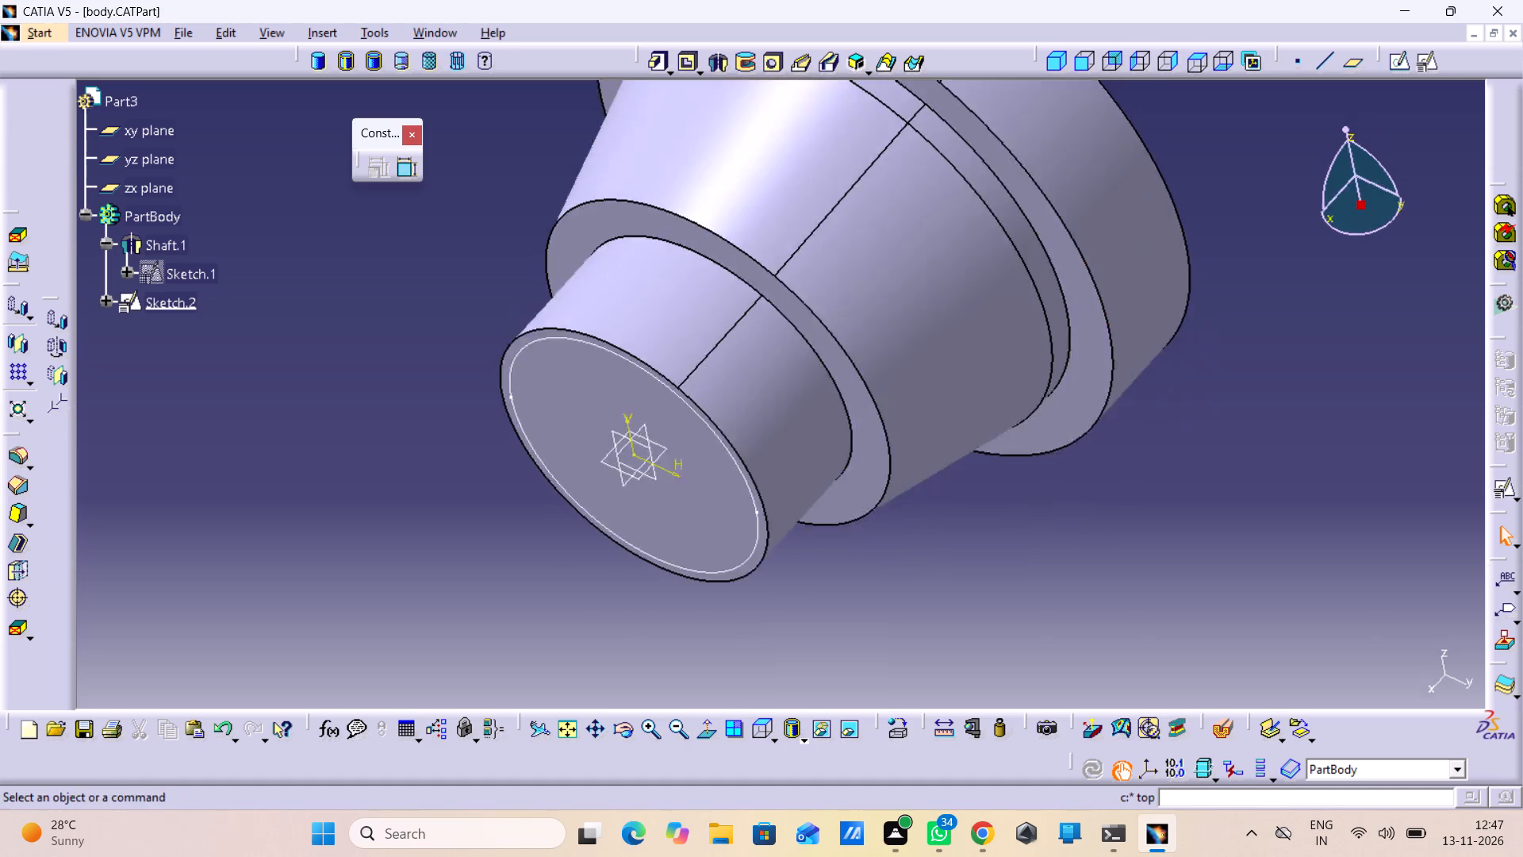
pyautogui.moveTo(1319, 213); pyautogui.dragTo(1327, 246, button='middle')
pyautogui.rightClick(1319, 213)
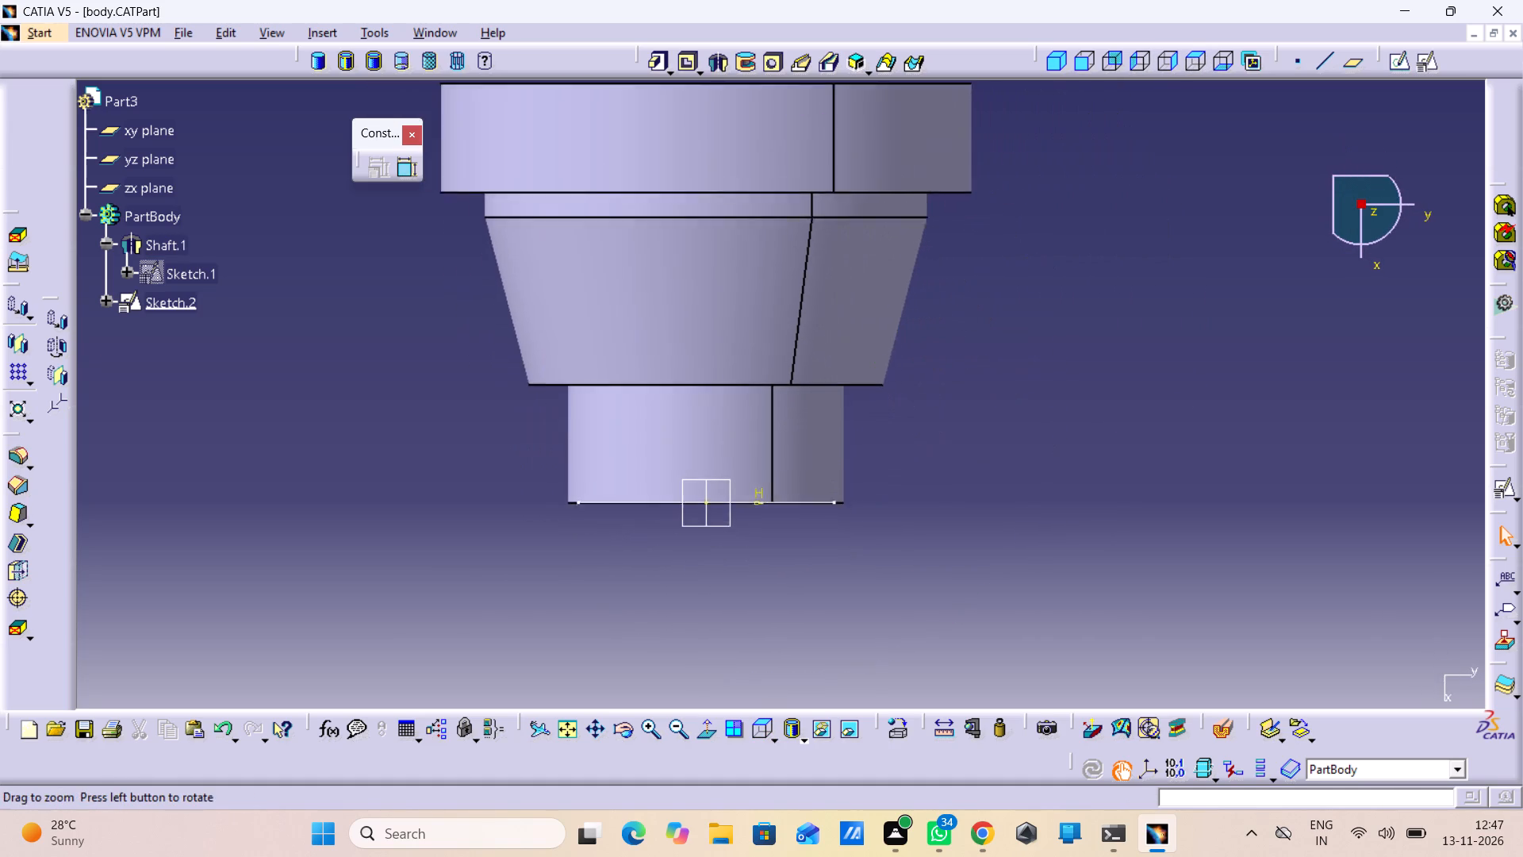
pyautogui.moveTo(1327, 246); pyautogui.dragTo(1327, 267, button='middle')
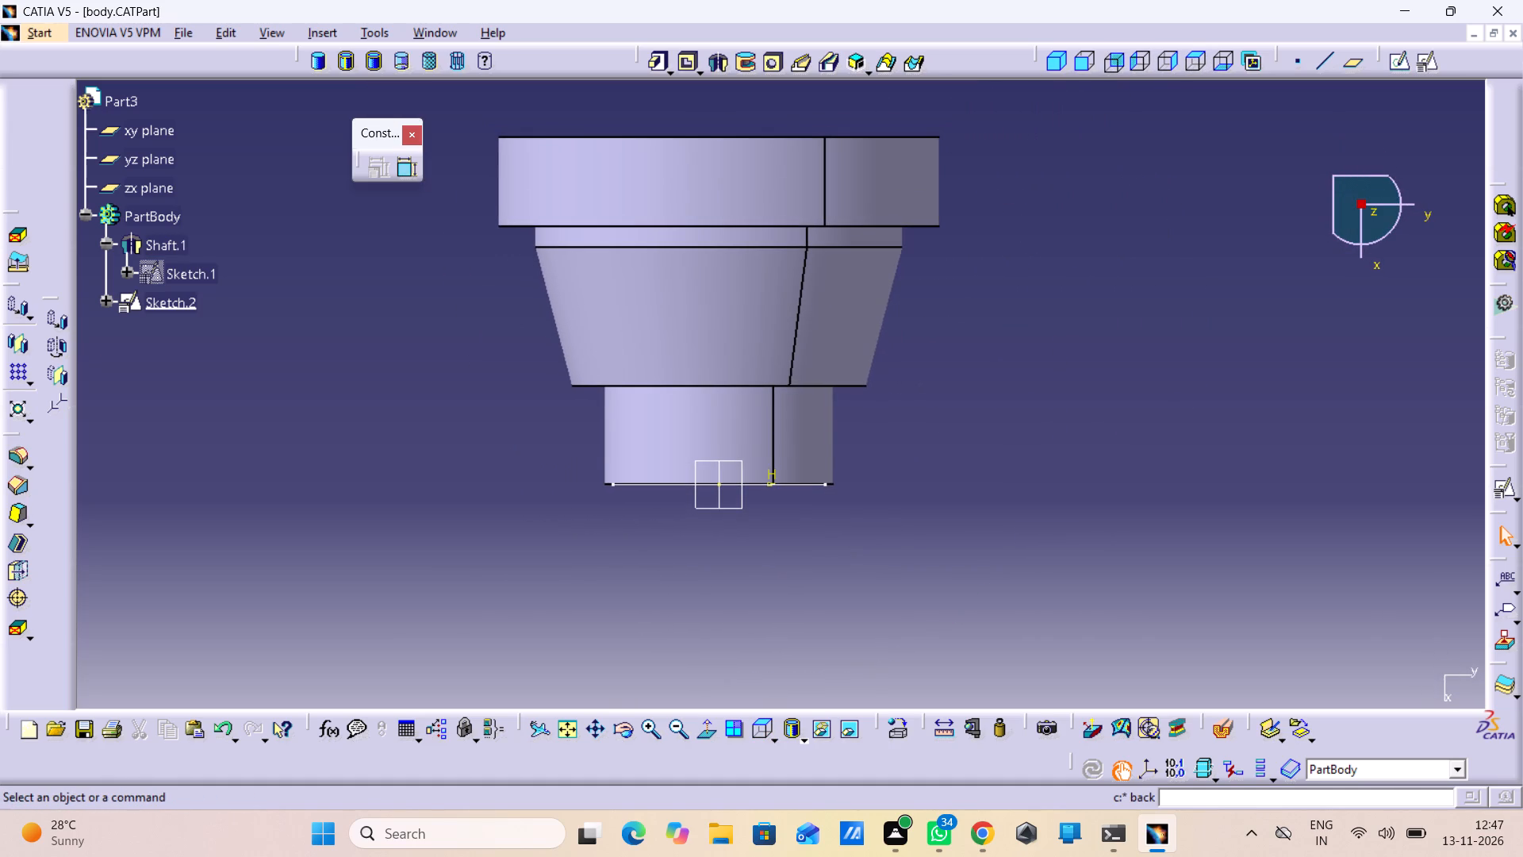
pyautogui.click(1085, 64)
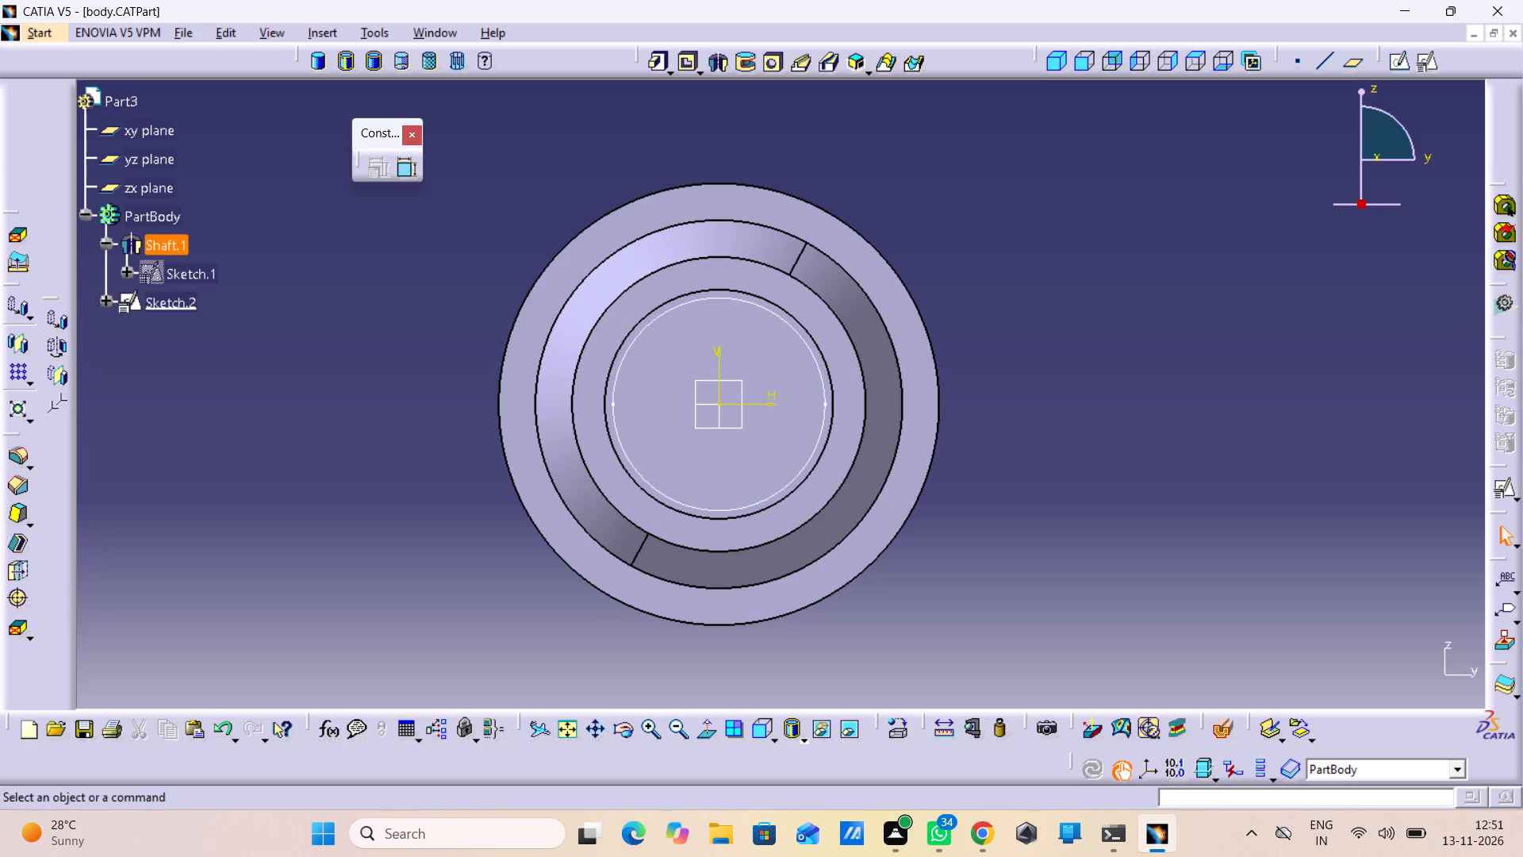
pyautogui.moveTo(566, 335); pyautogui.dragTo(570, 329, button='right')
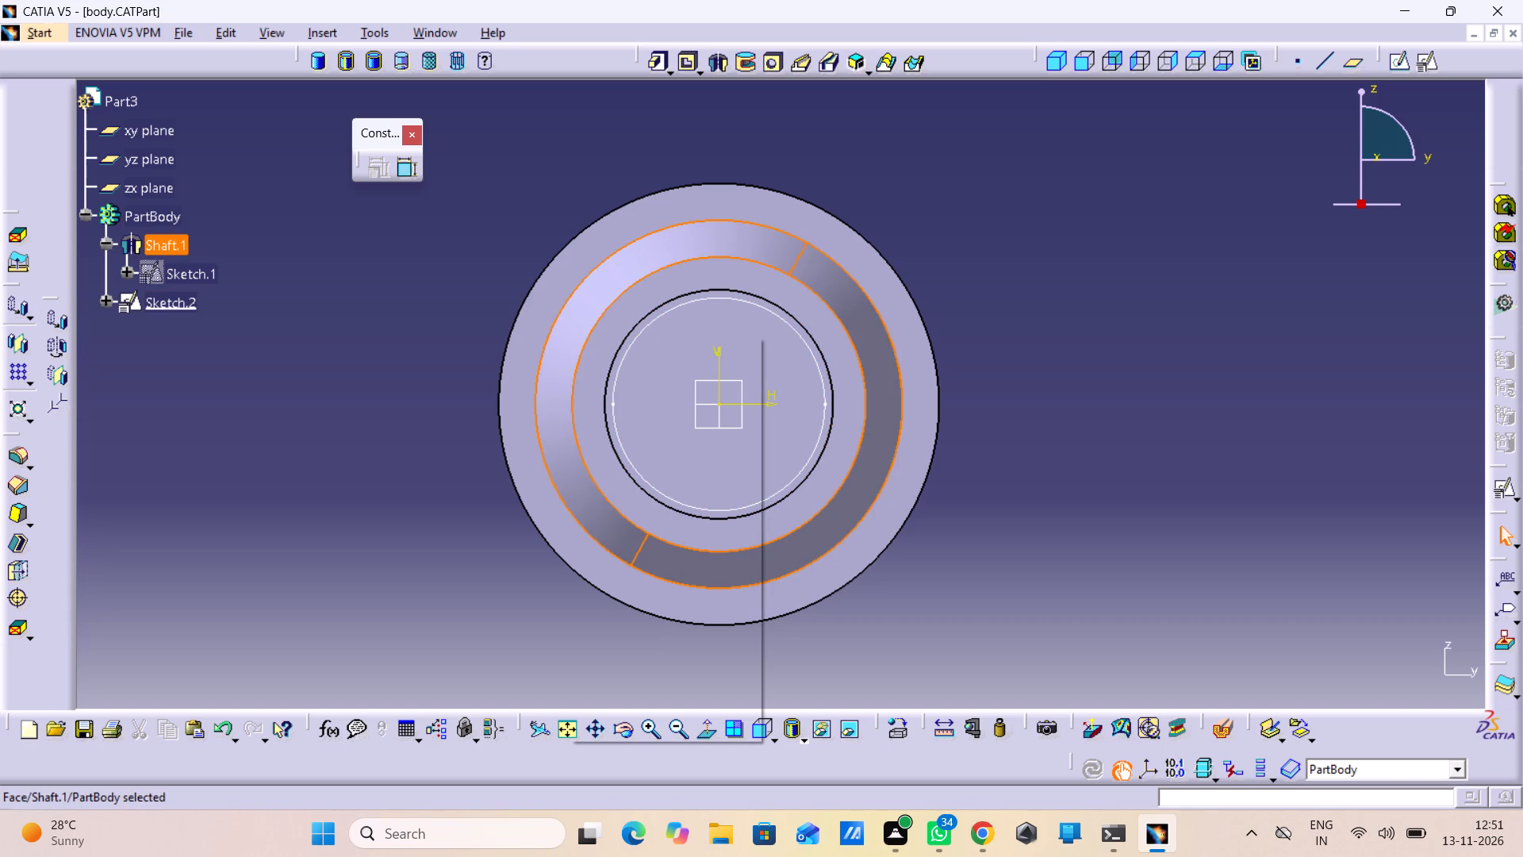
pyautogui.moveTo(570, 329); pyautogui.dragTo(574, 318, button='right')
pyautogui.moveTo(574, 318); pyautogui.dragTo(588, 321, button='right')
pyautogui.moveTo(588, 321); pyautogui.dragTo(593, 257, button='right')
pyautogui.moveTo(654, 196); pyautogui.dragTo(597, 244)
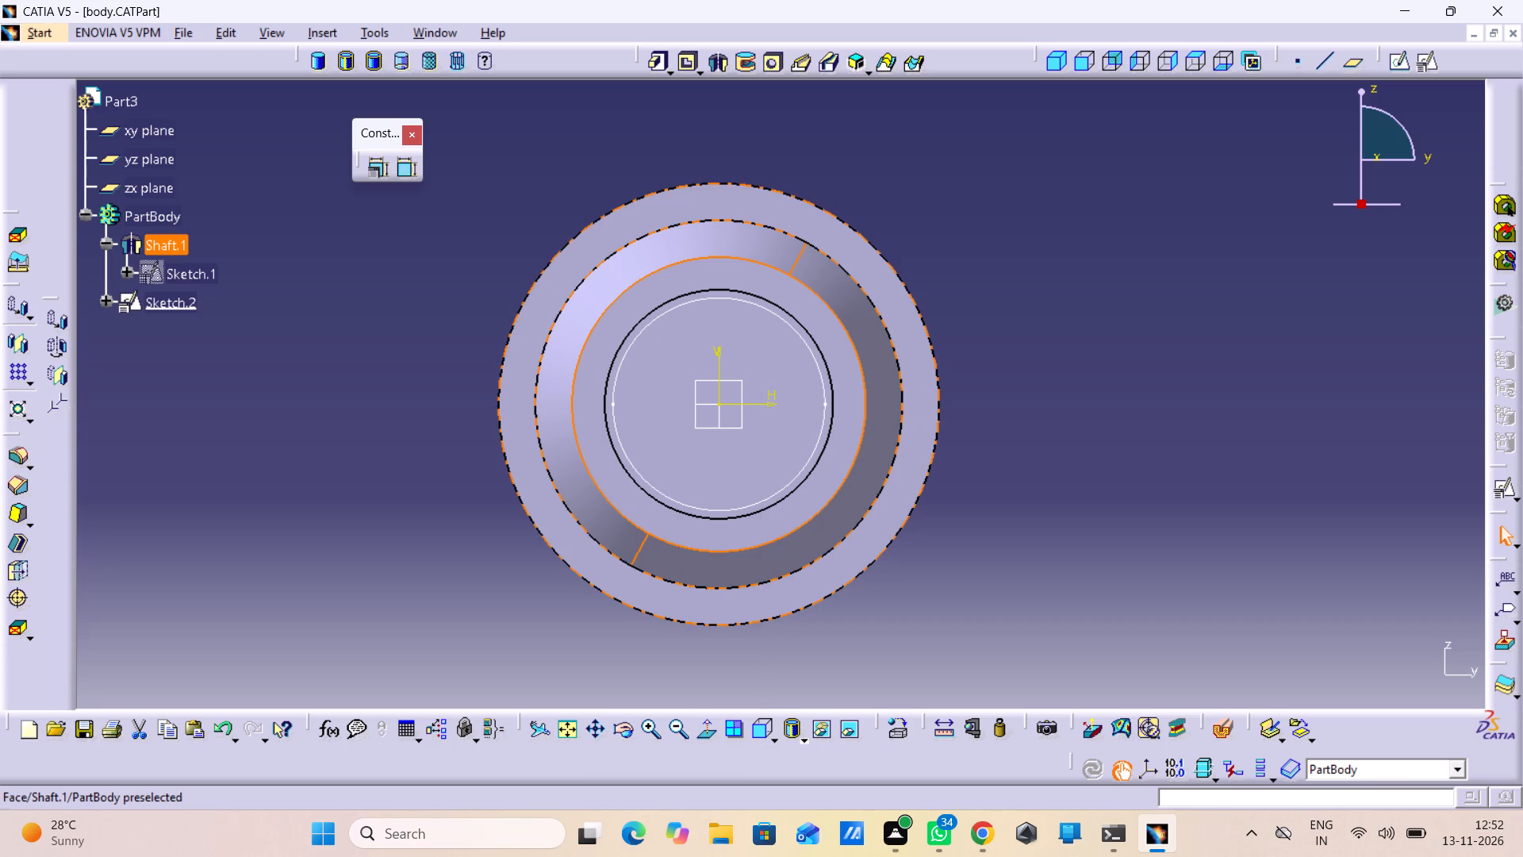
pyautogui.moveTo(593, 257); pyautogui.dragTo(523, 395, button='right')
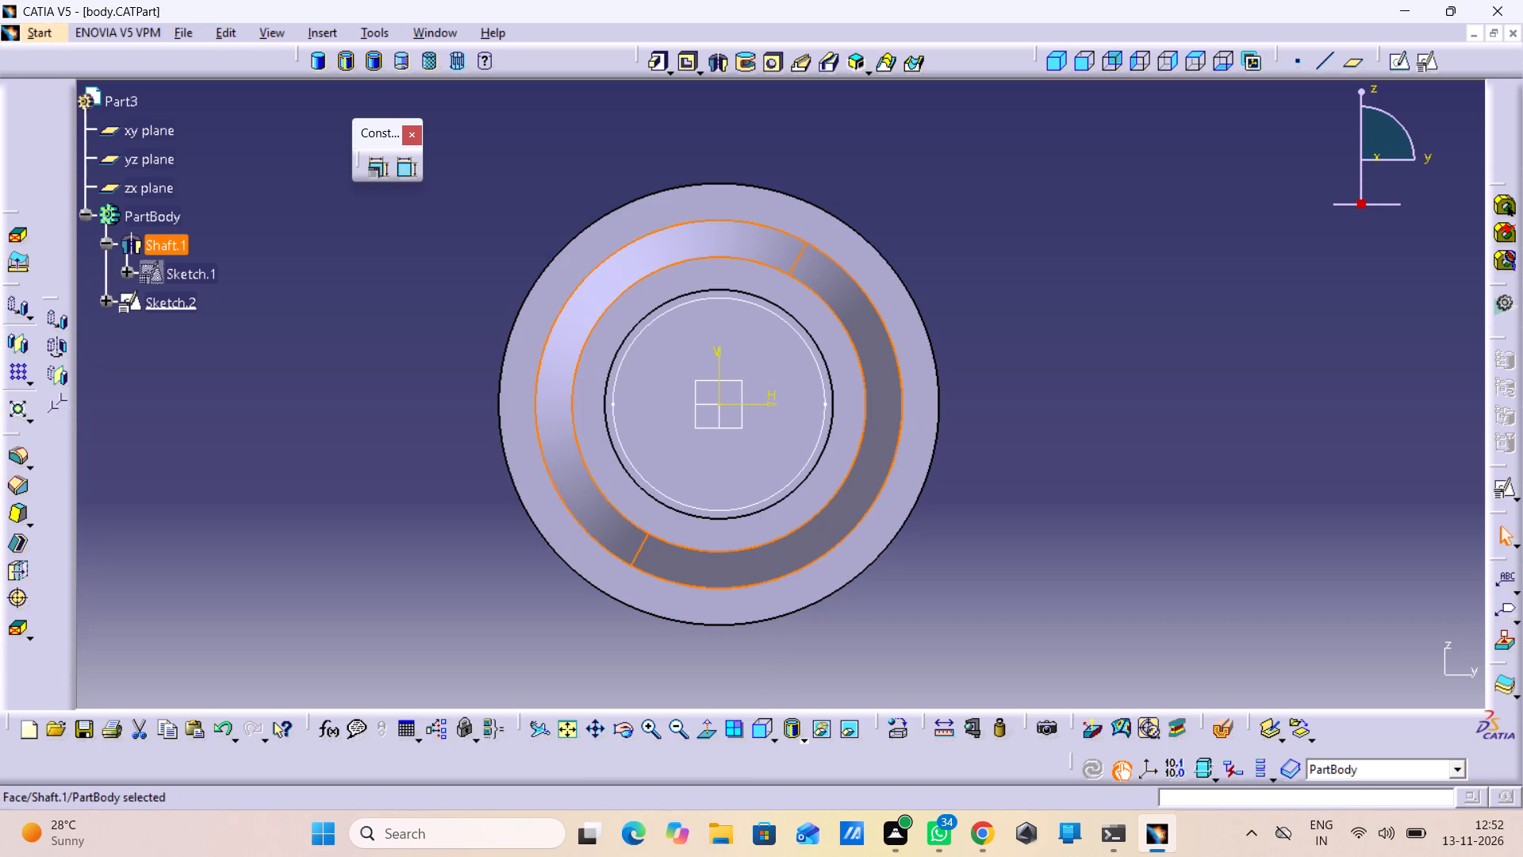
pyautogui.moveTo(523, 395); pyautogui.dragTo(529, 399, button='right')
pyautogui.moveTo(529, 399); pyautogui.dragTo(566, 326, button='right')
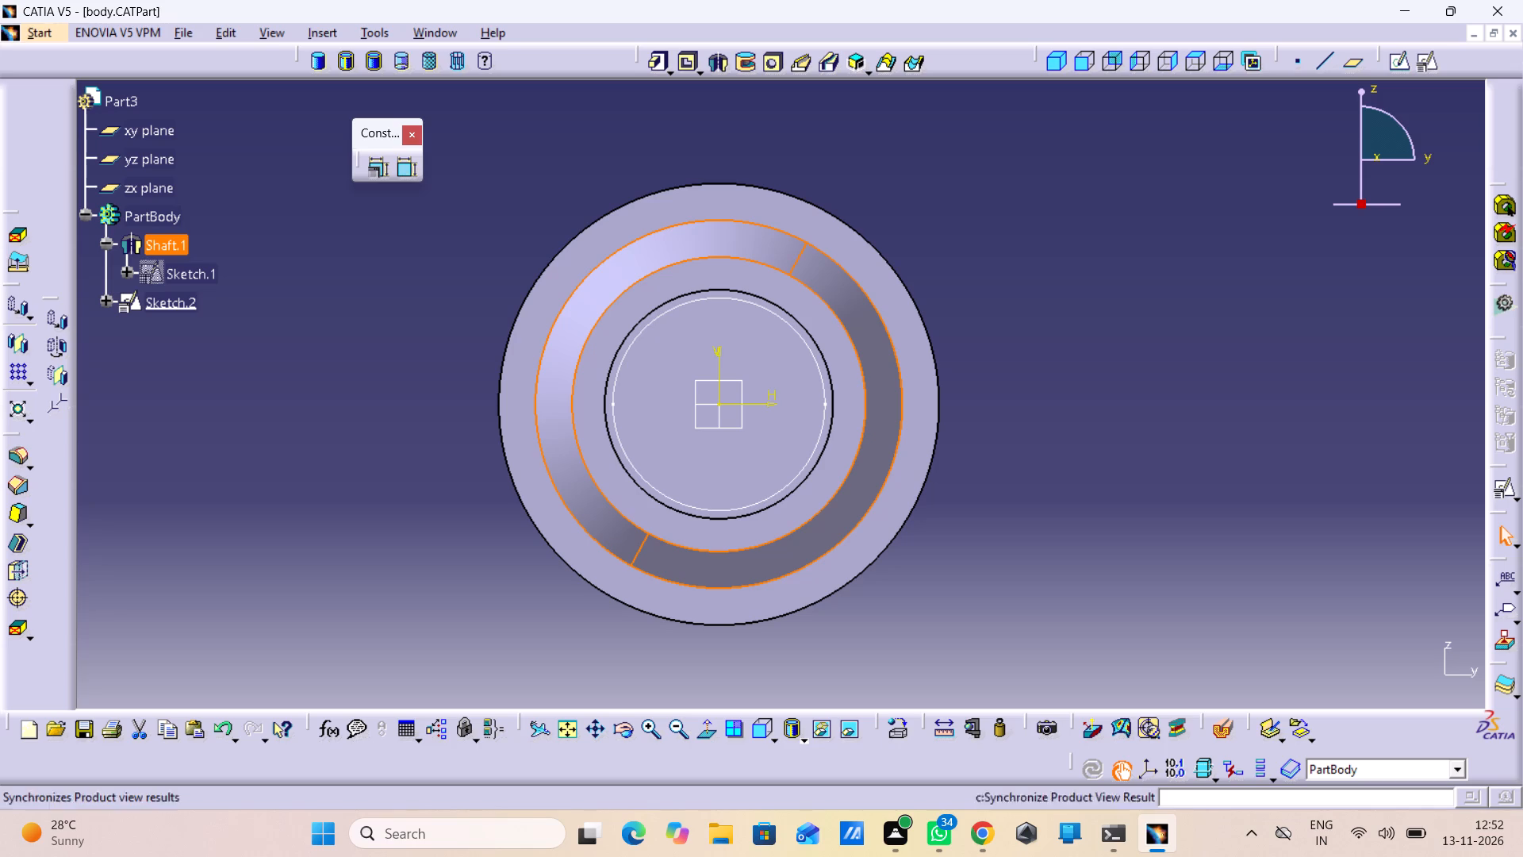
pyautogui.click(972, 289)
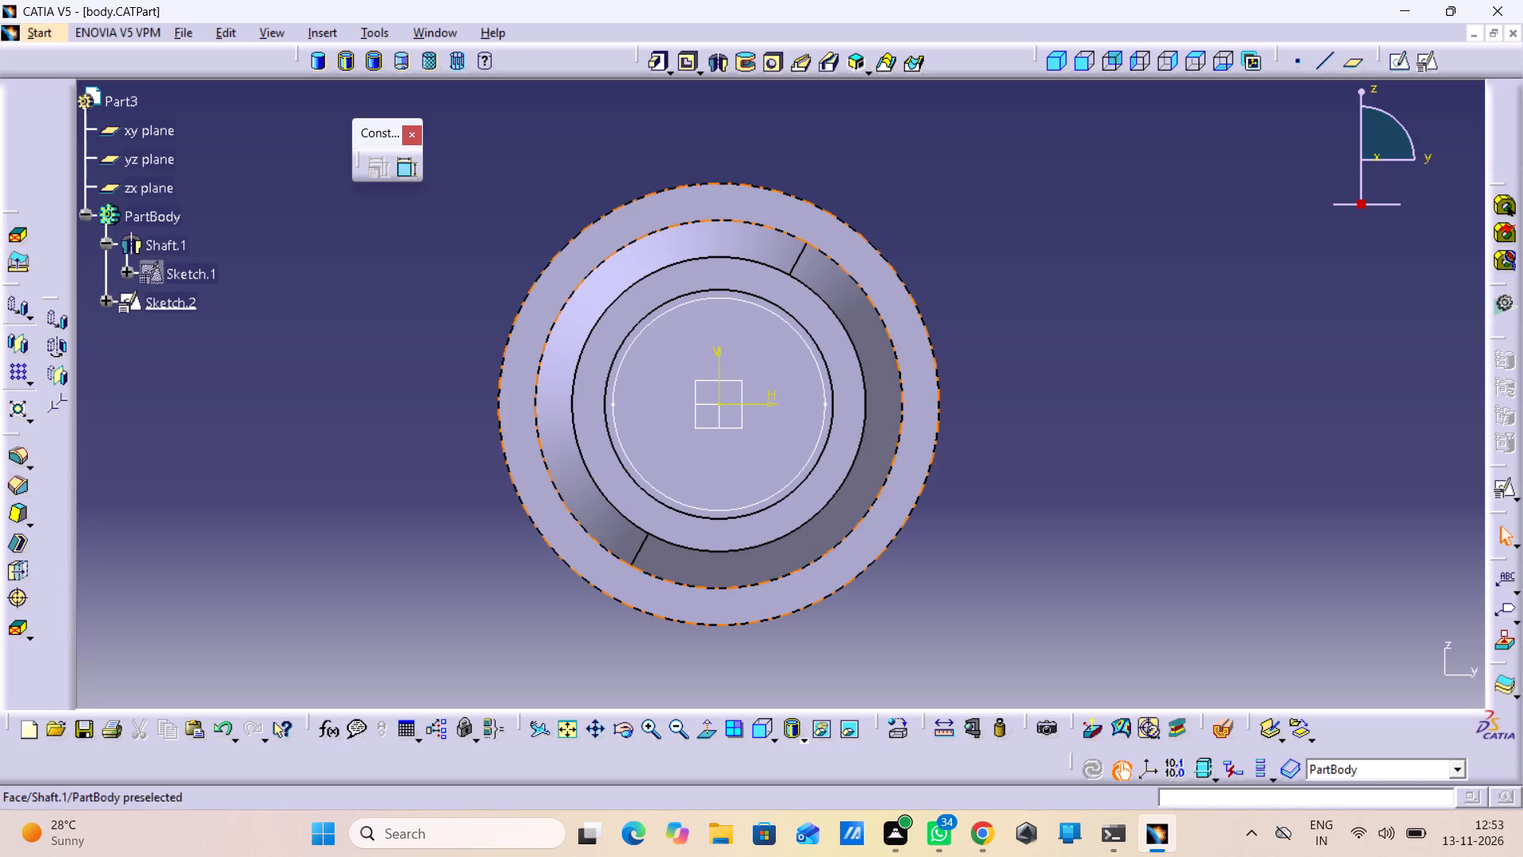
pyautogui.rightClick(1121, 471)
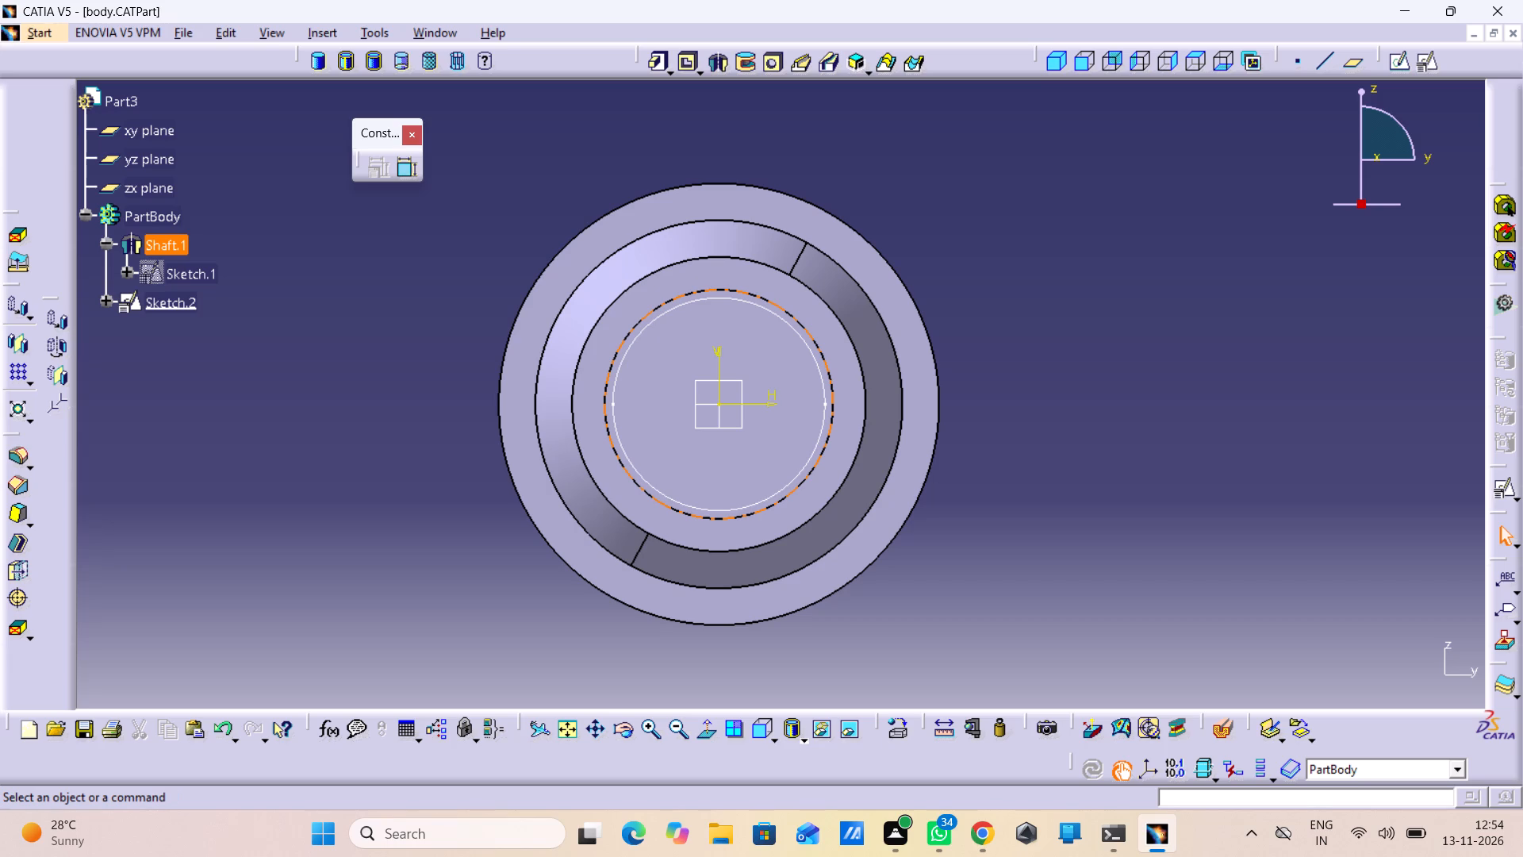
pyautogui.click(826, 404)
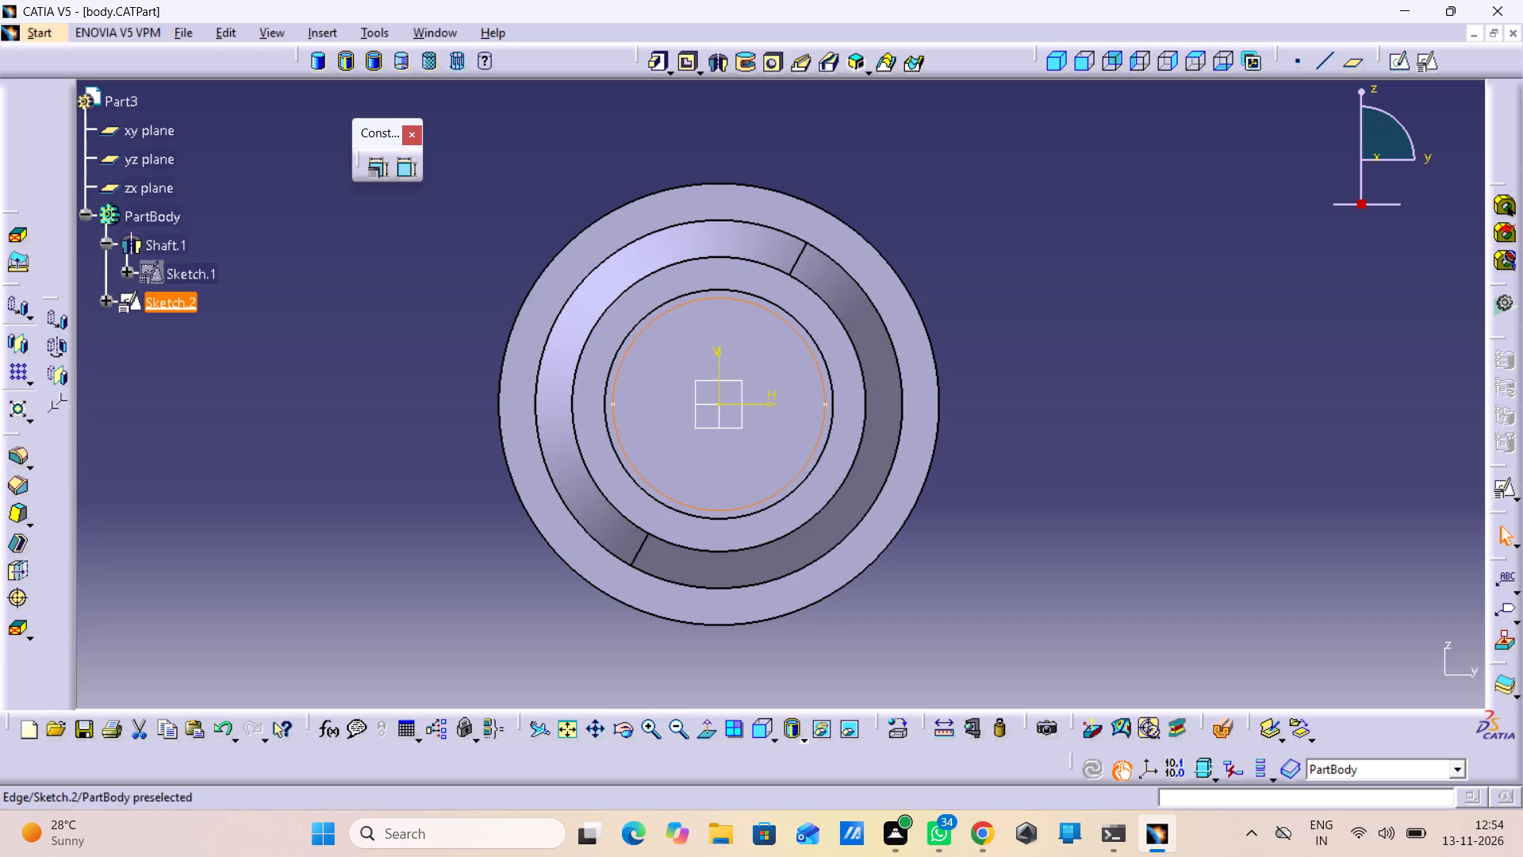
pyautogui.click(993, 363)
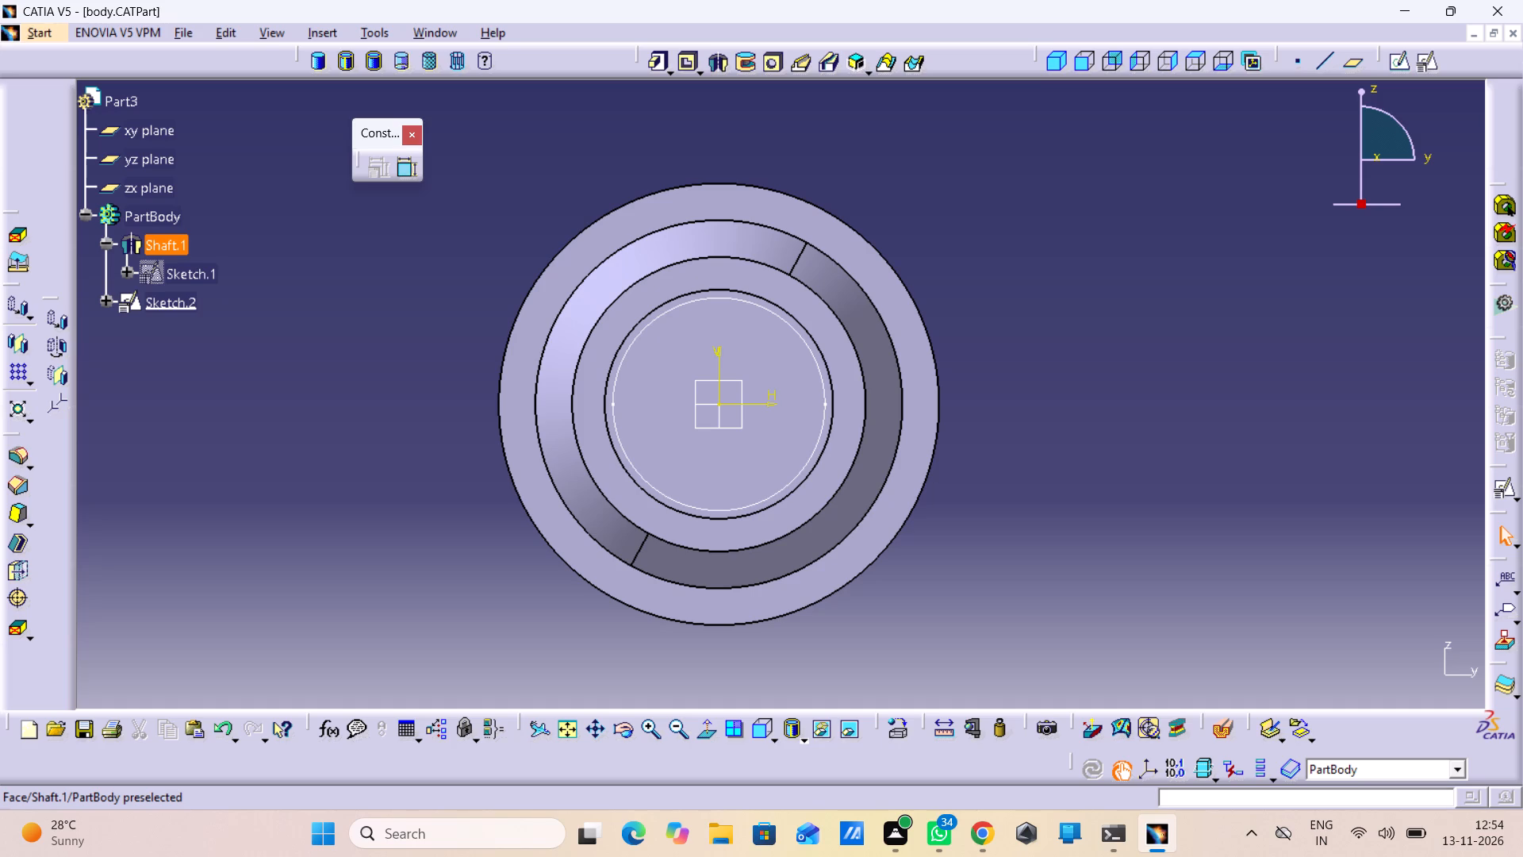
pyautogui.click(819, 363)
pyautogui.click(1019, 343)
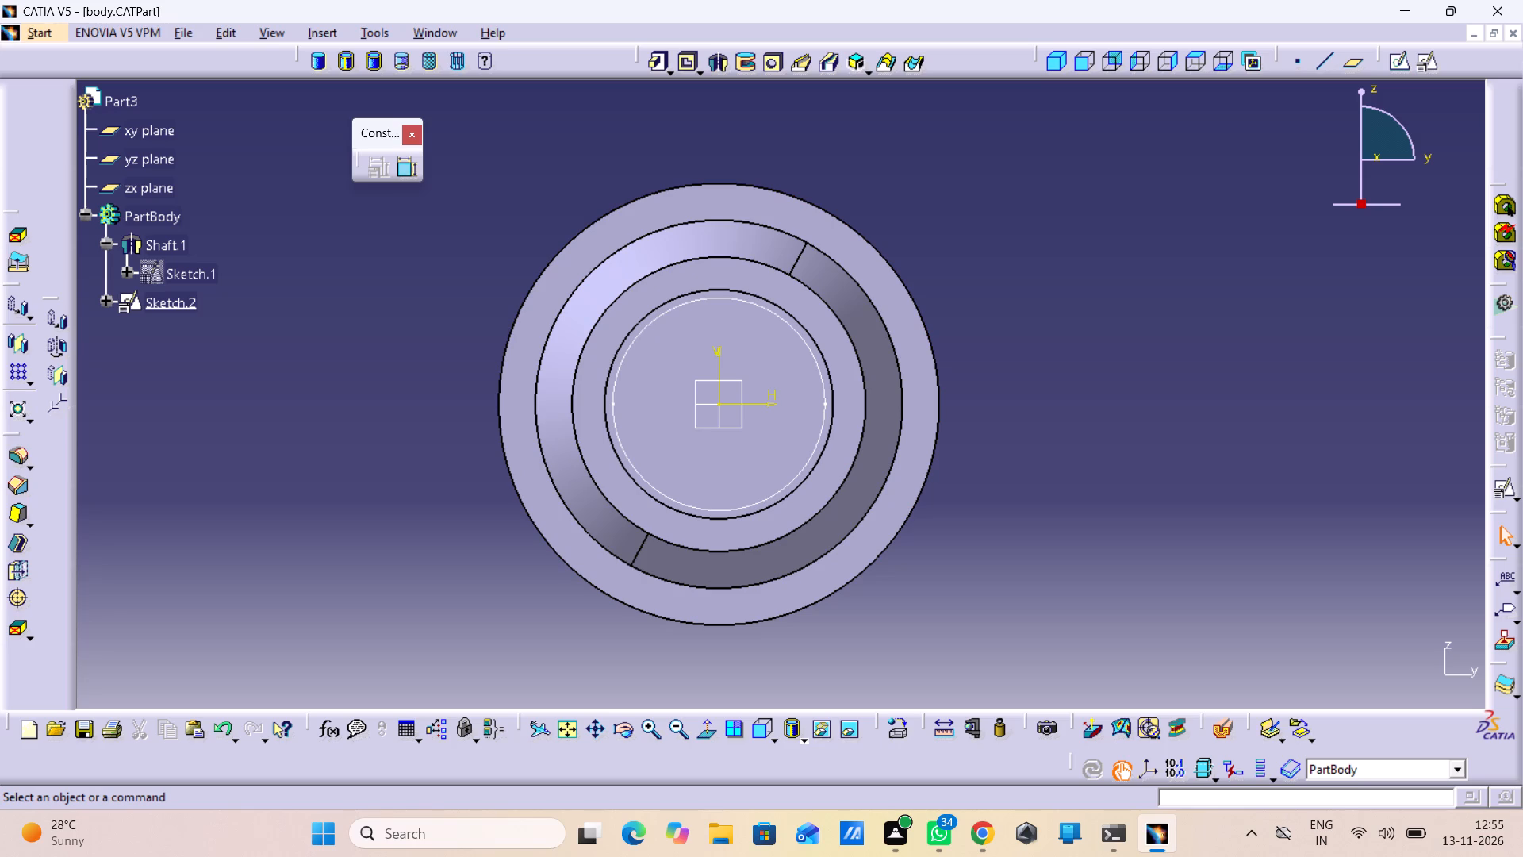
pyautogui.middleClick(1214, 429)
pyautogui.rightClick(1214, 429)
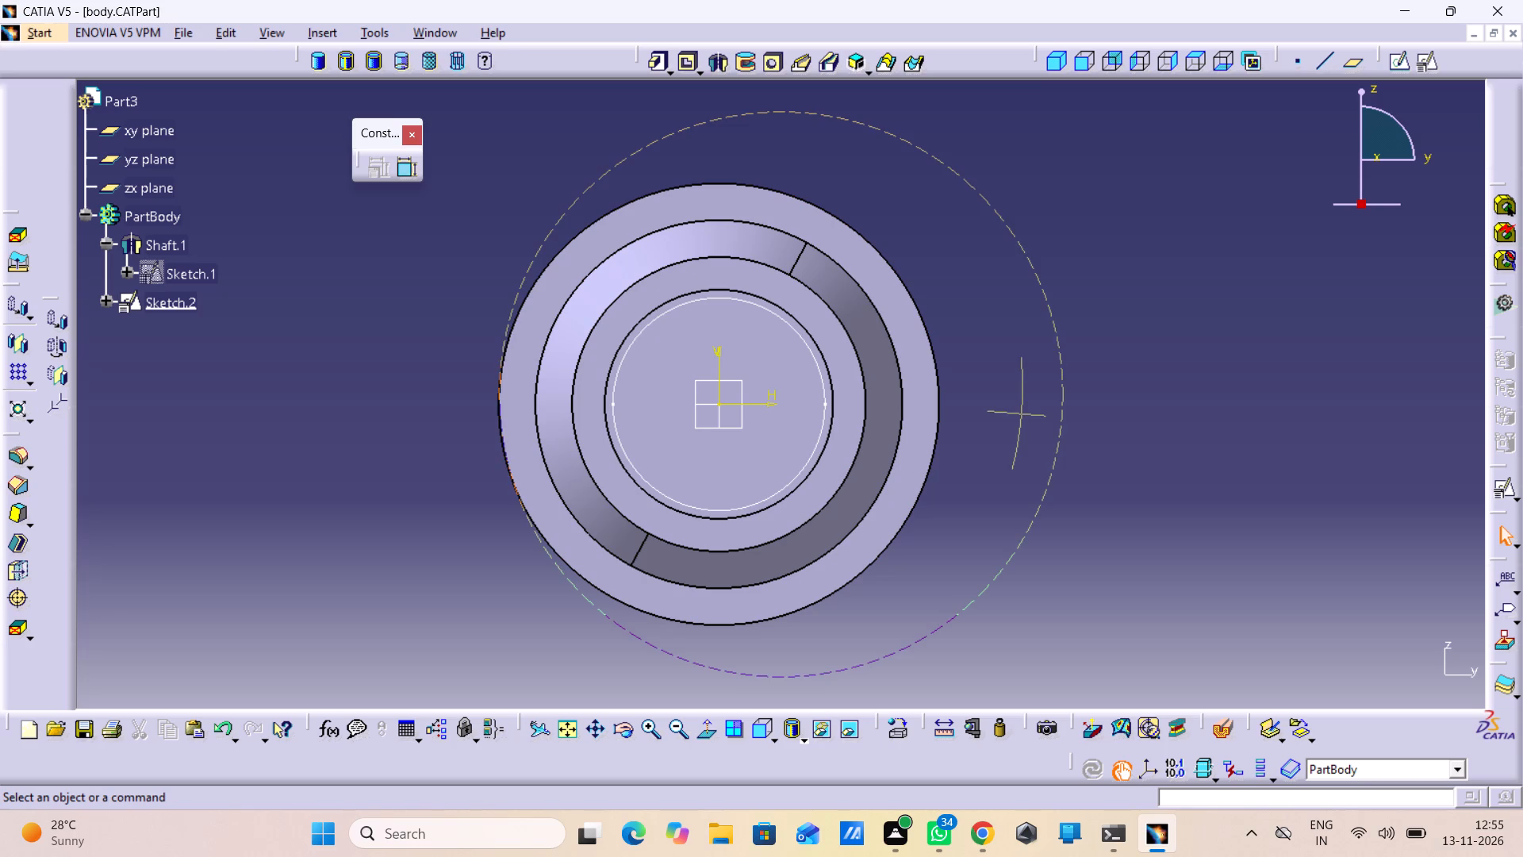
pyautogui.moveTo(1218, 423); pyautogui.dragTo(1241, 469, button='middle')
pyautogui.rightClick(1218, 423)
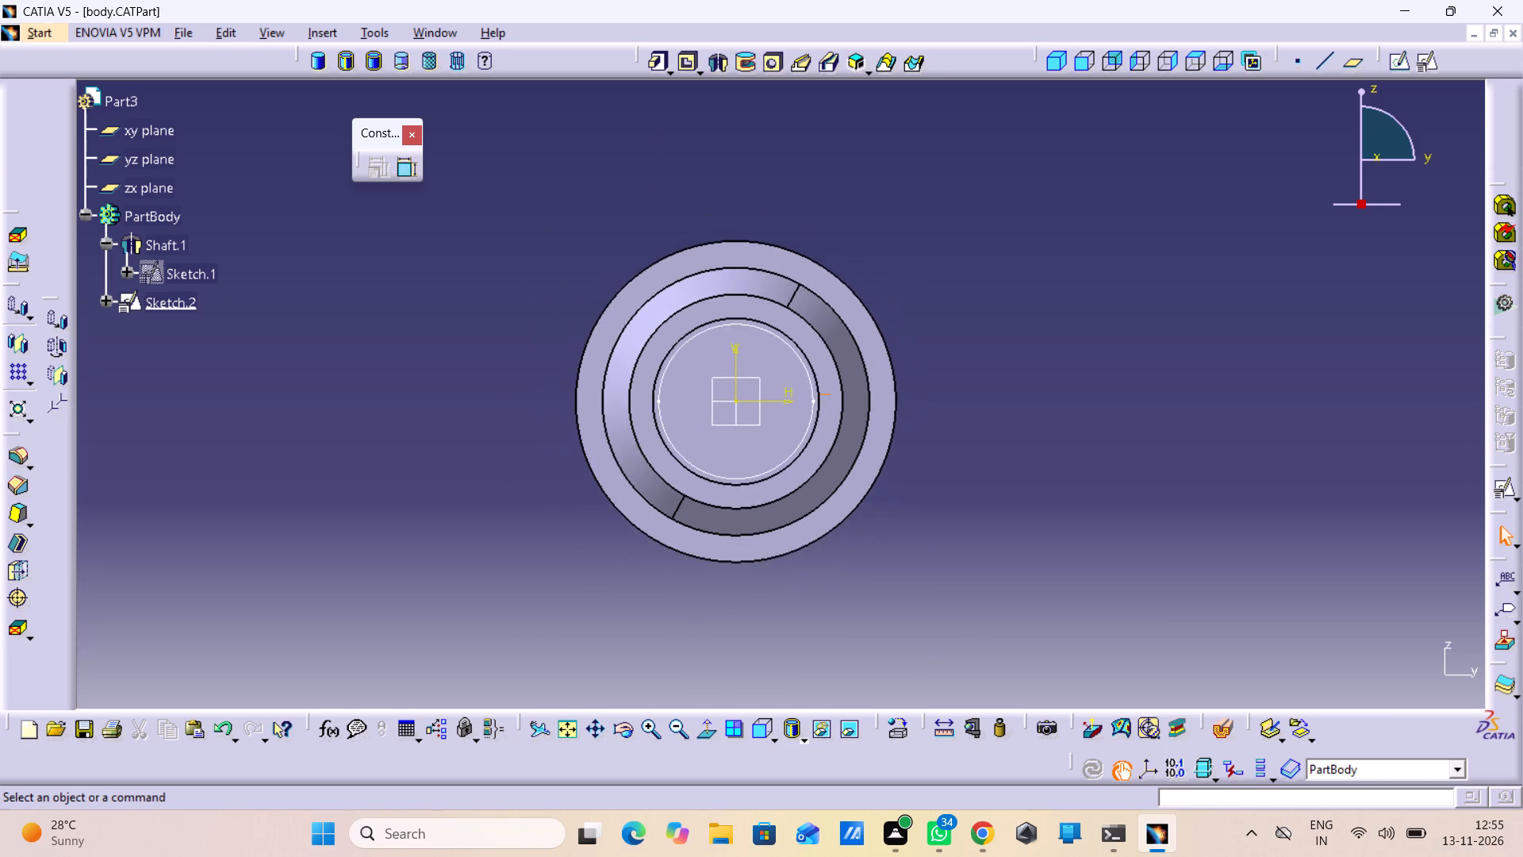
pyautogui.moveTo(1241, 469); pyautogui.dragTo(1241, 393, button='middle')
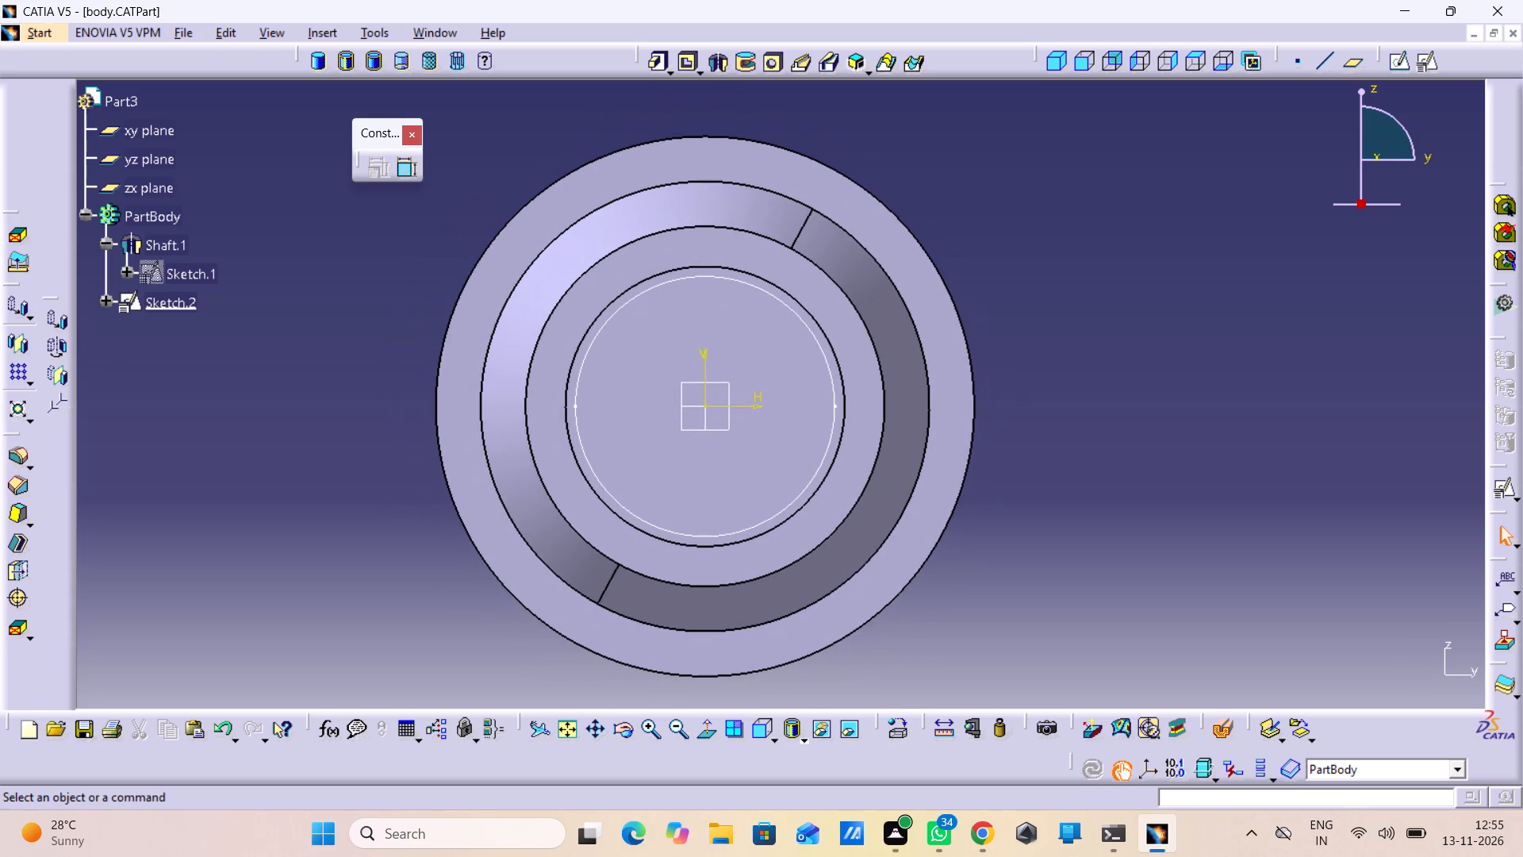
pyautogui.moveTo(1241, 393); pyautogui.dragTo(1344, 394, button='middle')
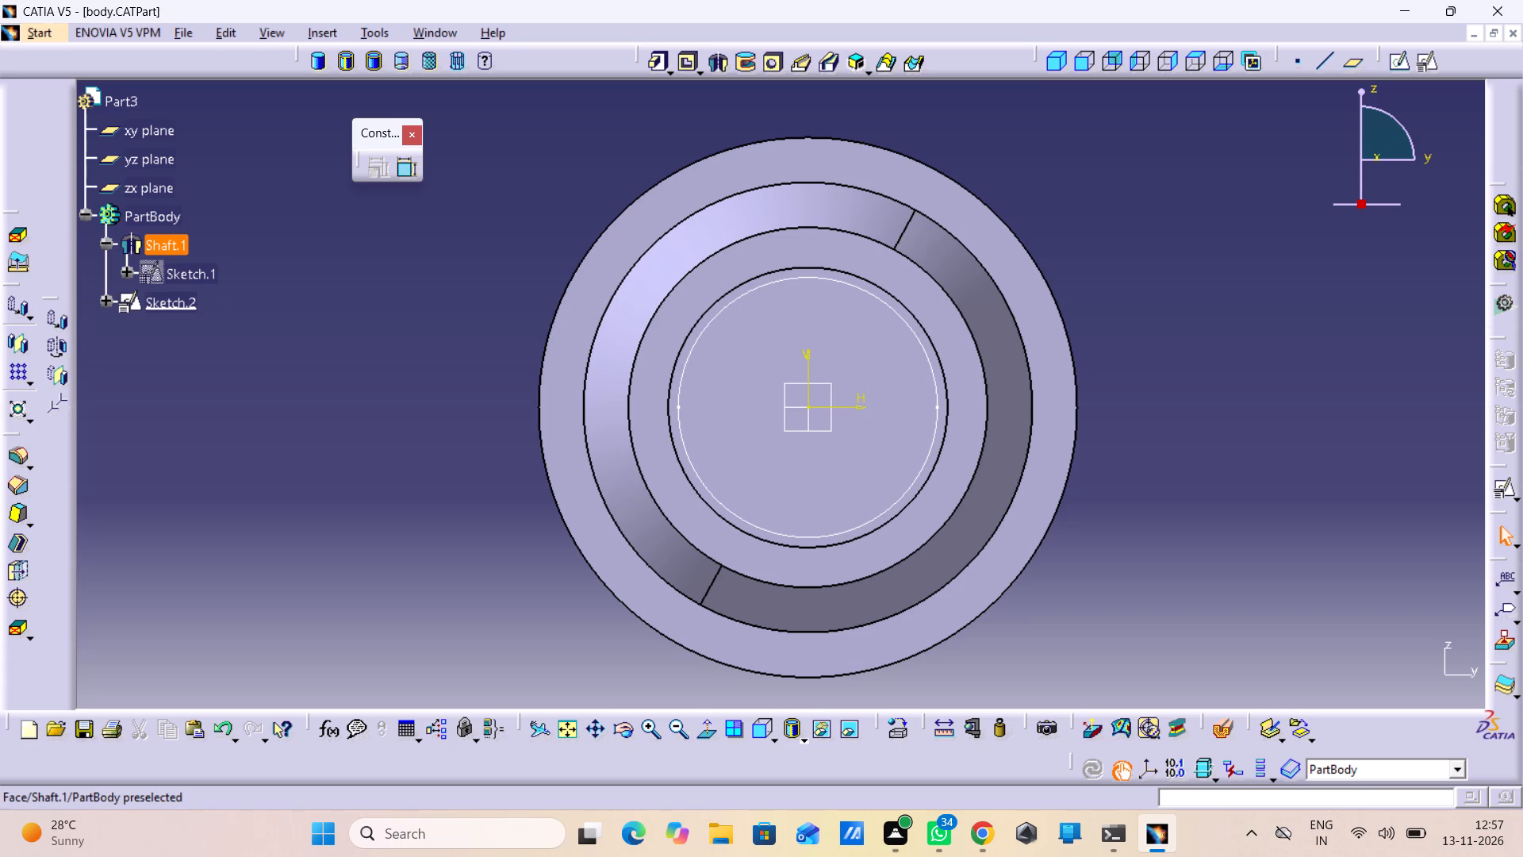
# Examine the circle sketch against the surrounding circular edges on the shaft's small end, selecting each in turn.
pyautogui.click(914, 335)
pyautogui.click(1157, 297)
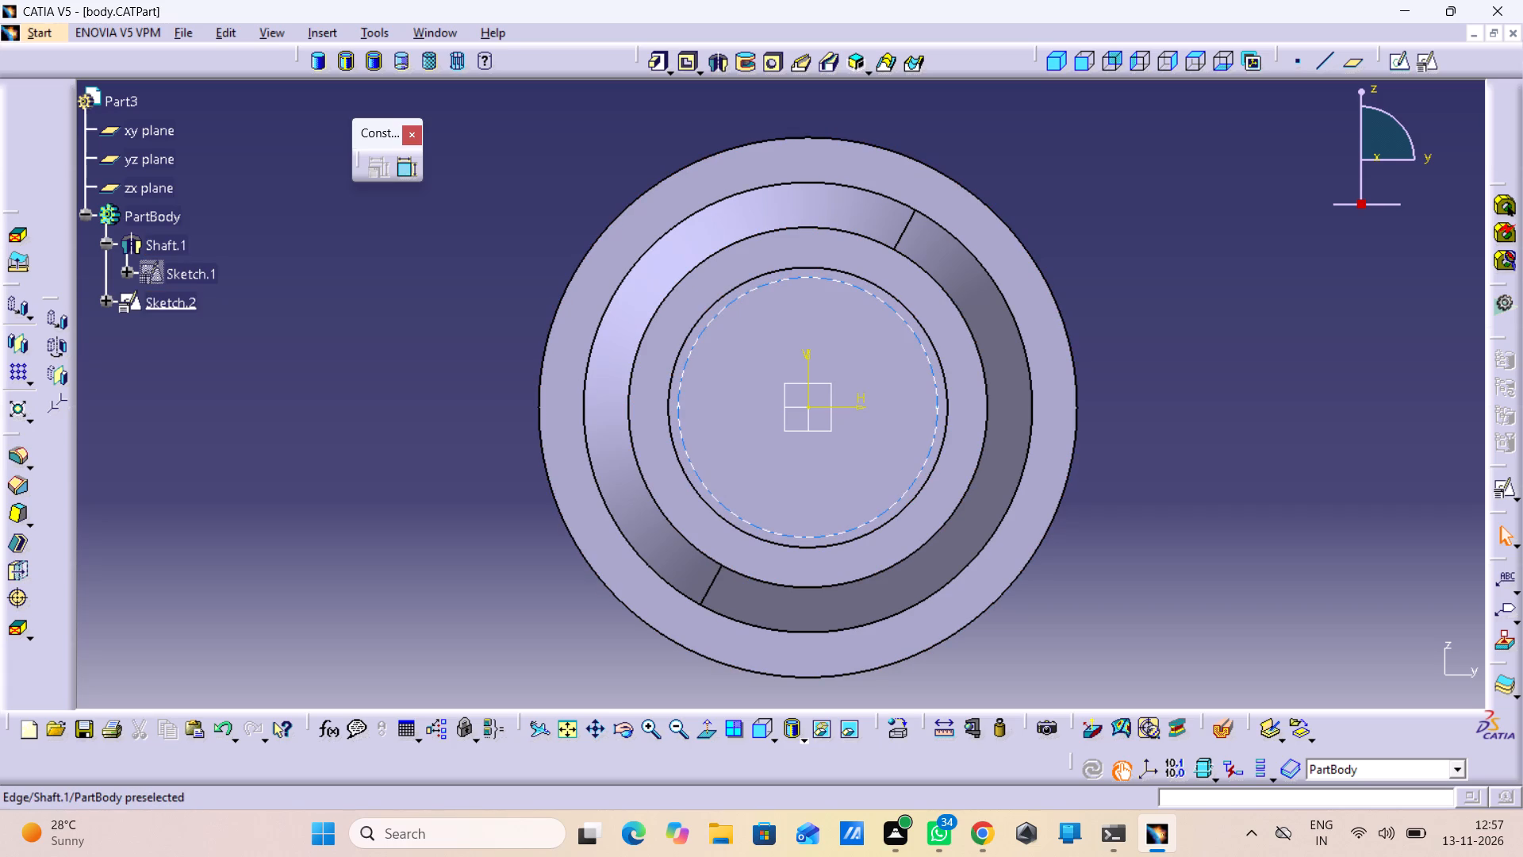
pyautogui.click(918, 335)
pyautogui.click(1144, 303)
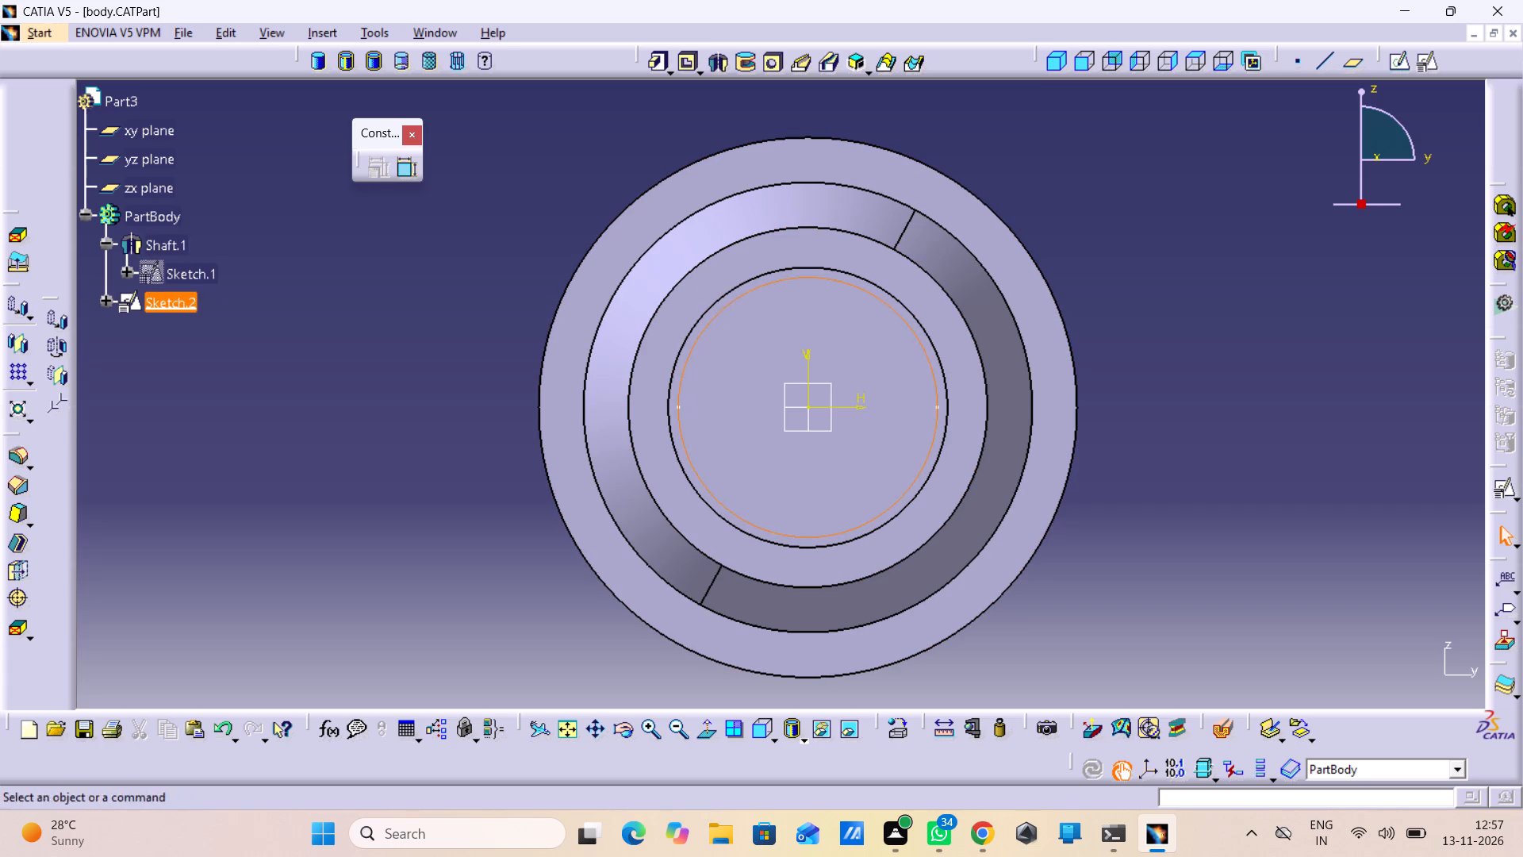
pyautogui.click(919, 344)
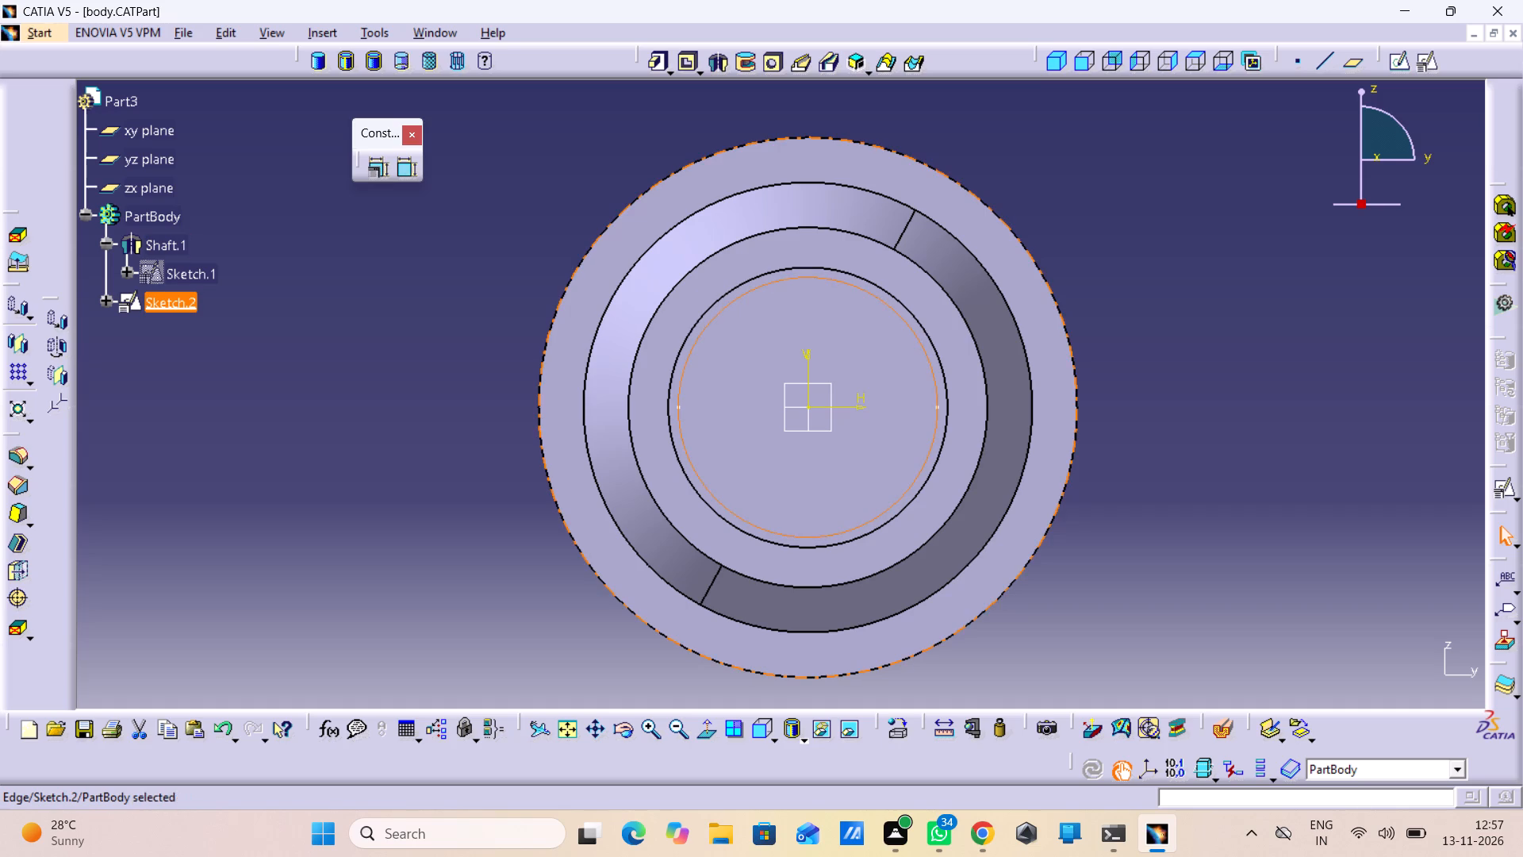
pyautogui.click(1137, 313)
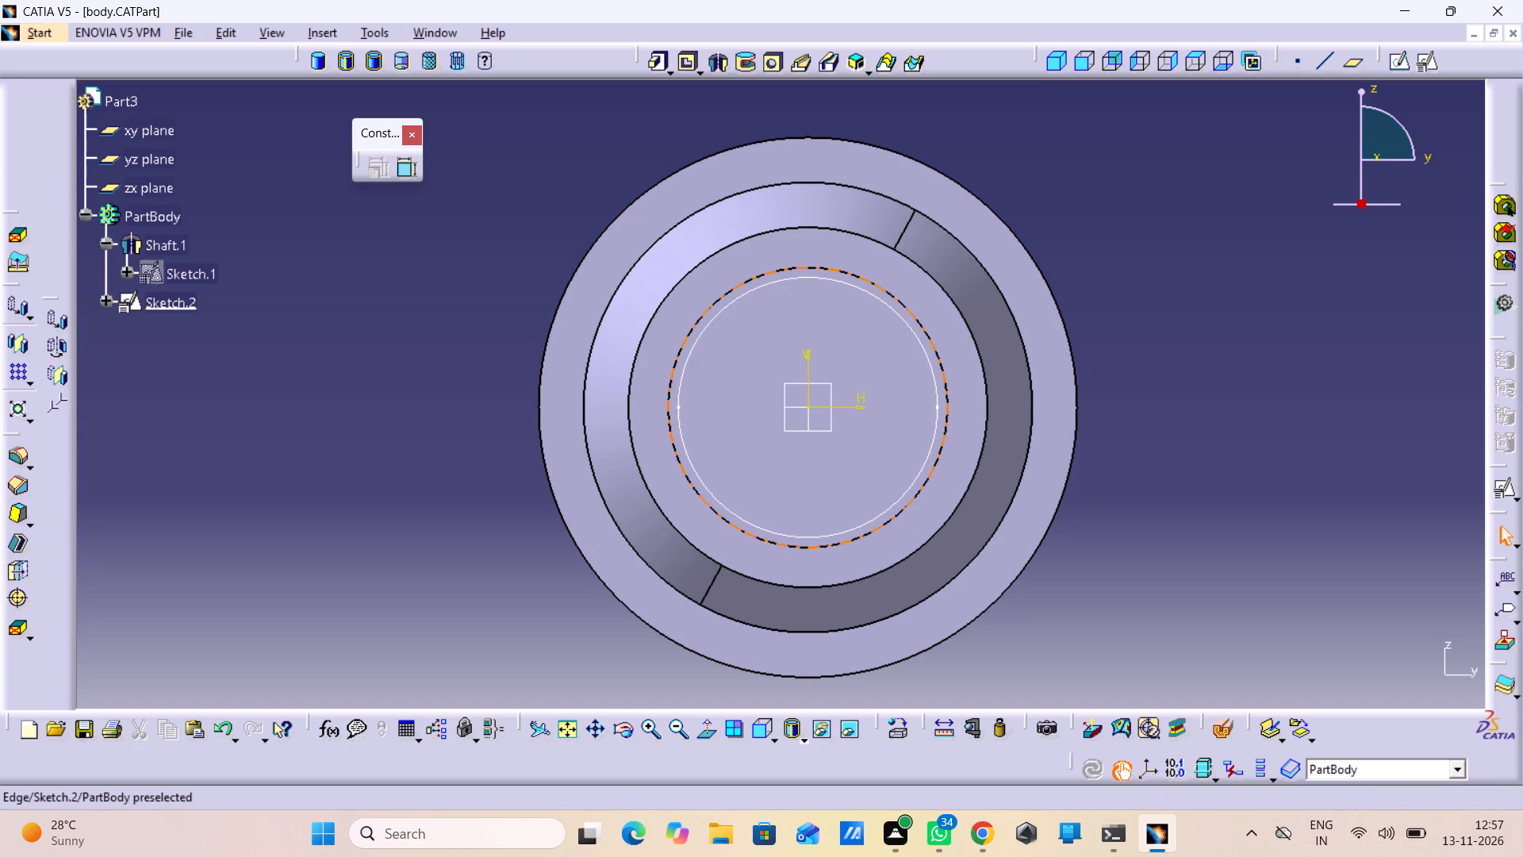
pyautogui.click(911, 326)
pyautogui.click(1156, 309)
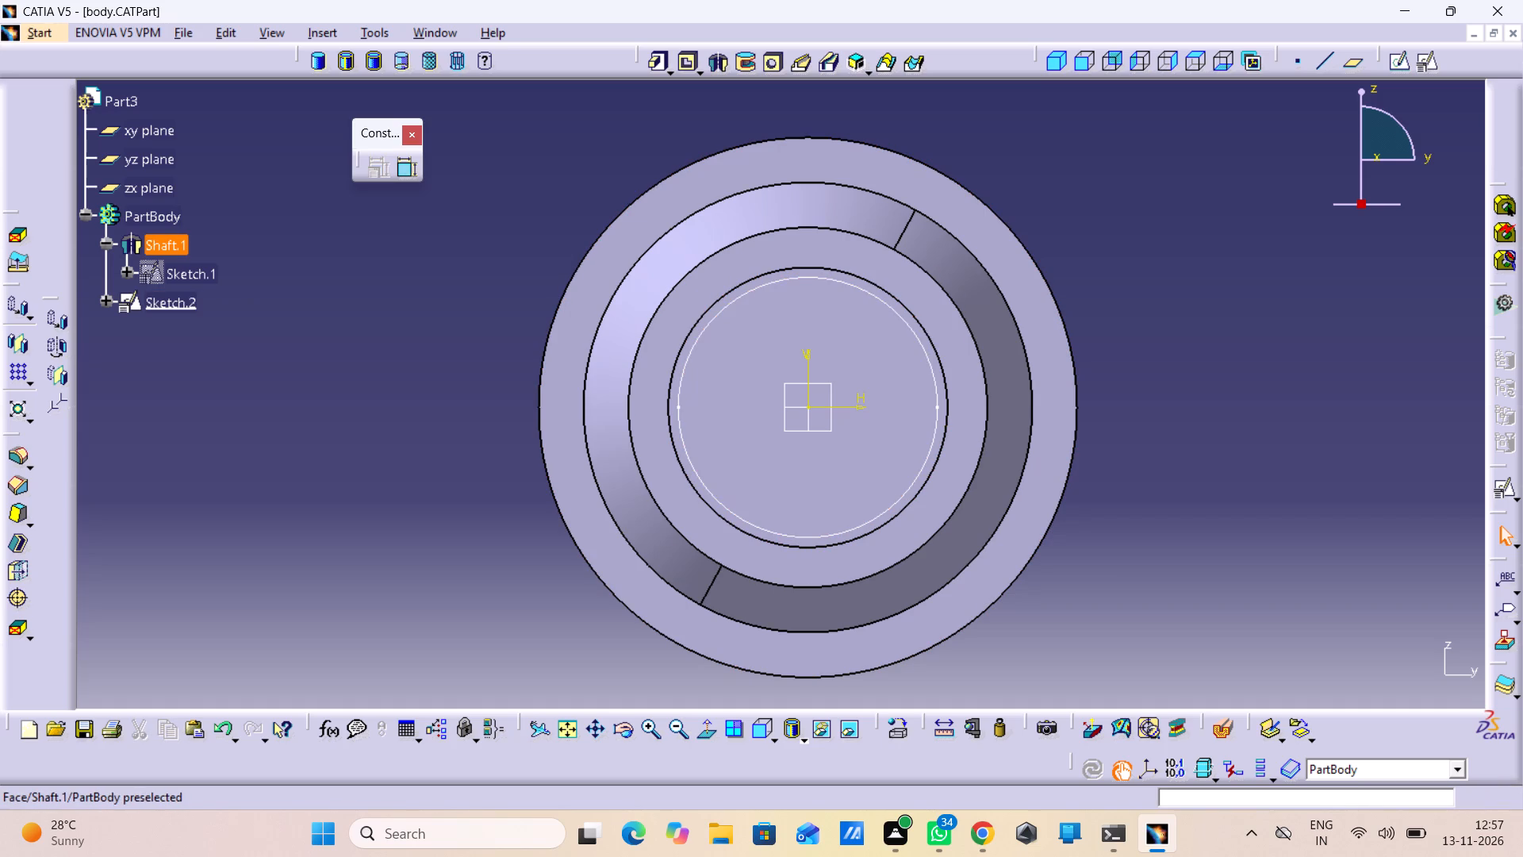
pyautogui.click(900, 319)
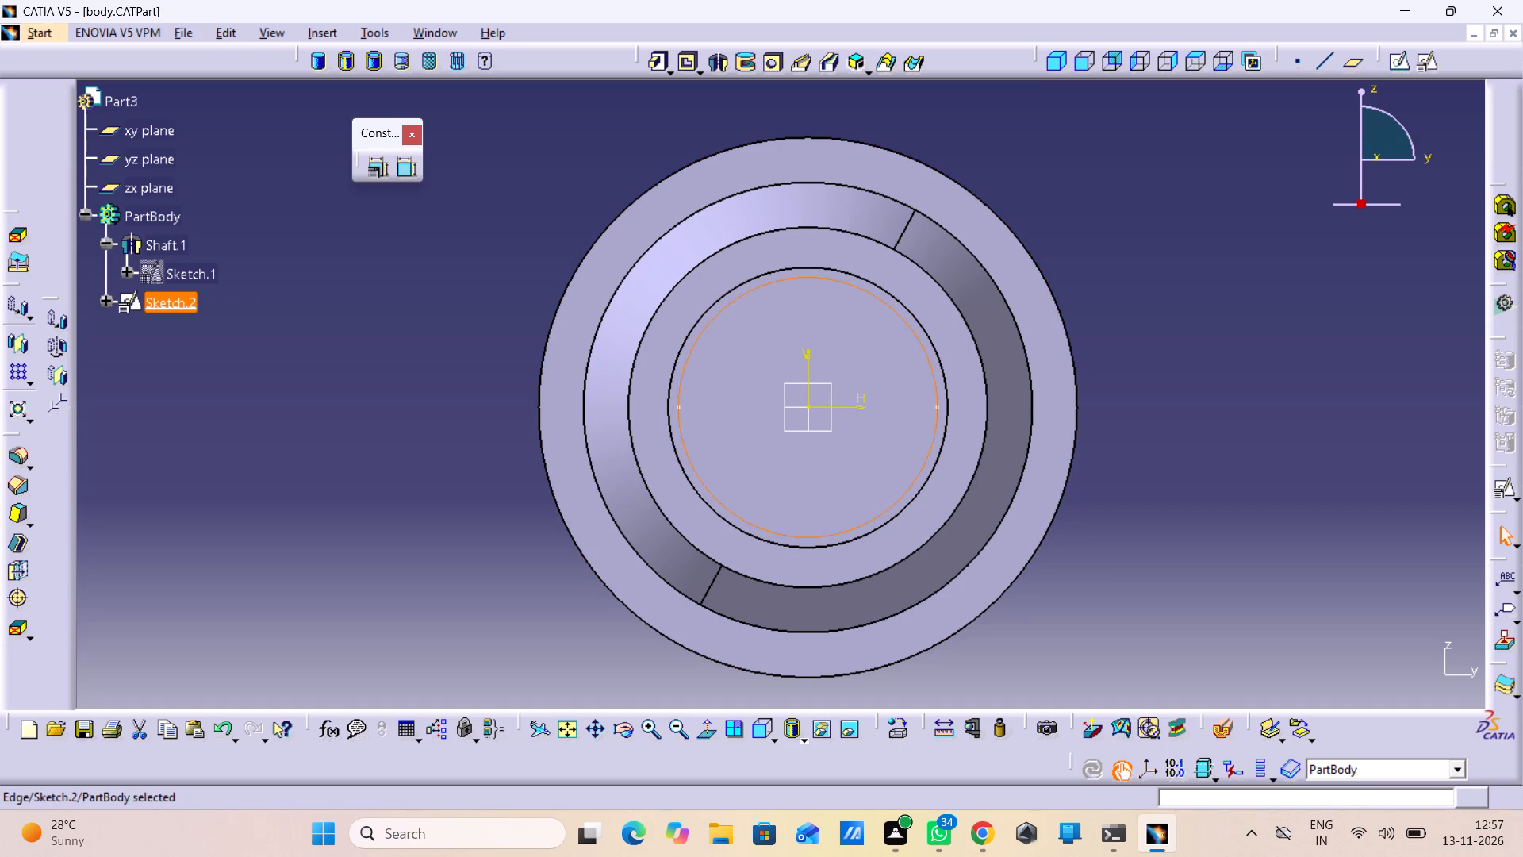
pyautogui.click(1196, 258)
pyautogui.click(912, 332)
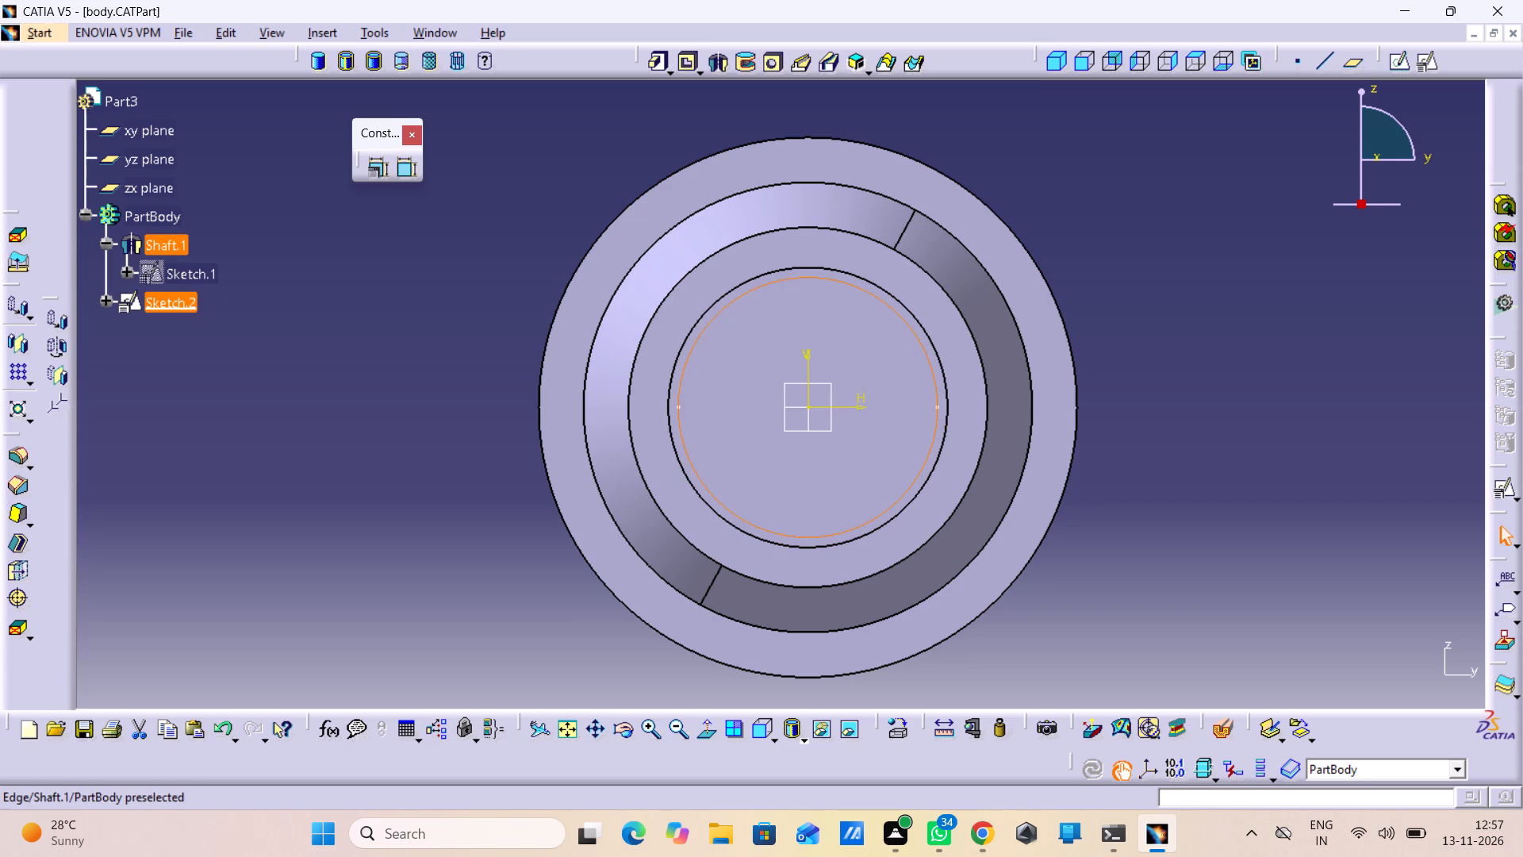
pyautogui.click(1108, 255)
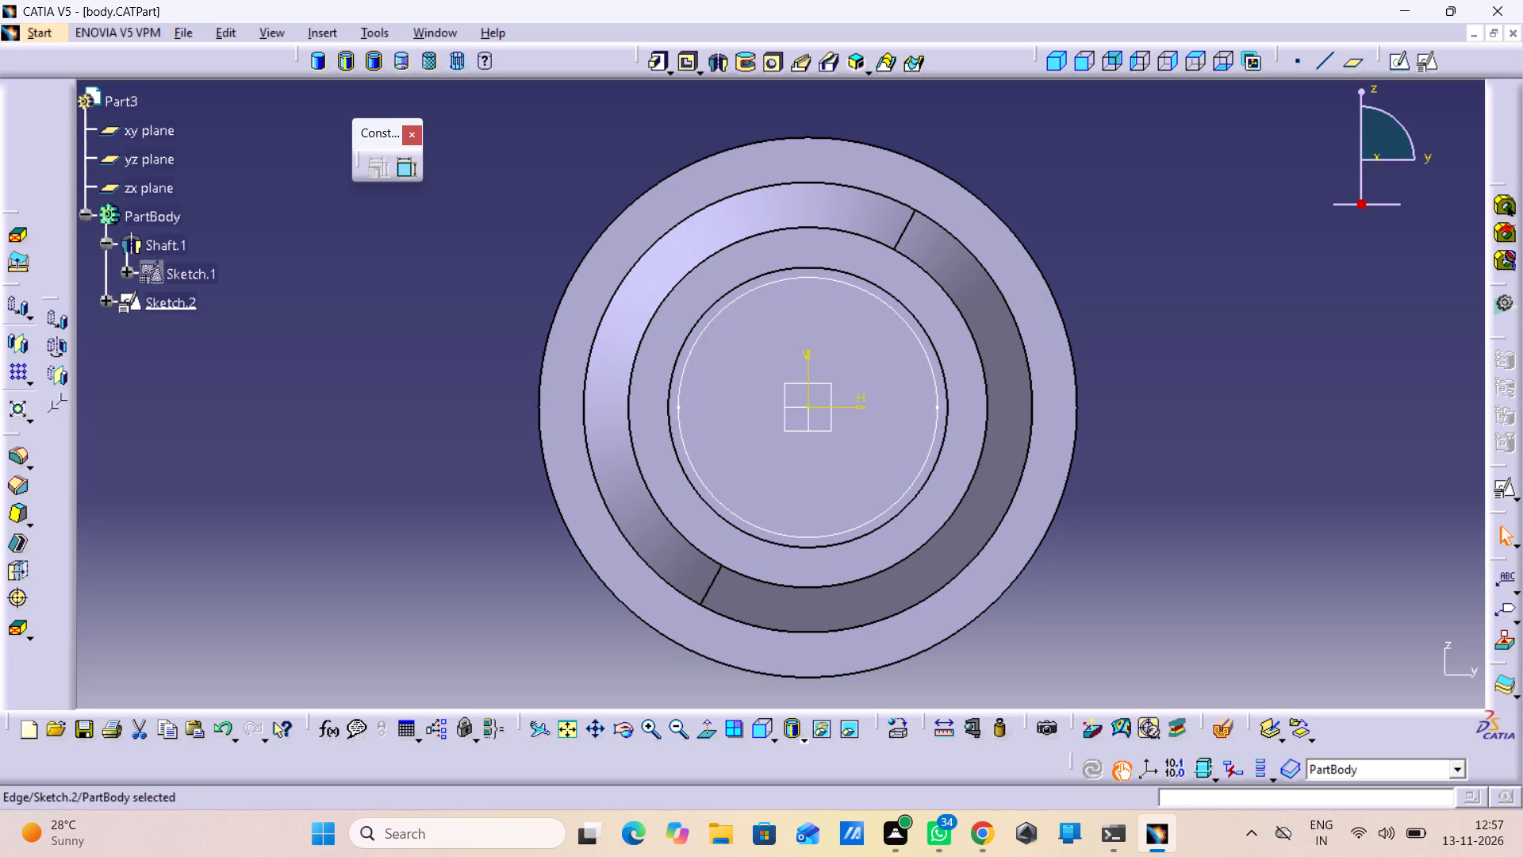
pyautogui.click(903, 319)
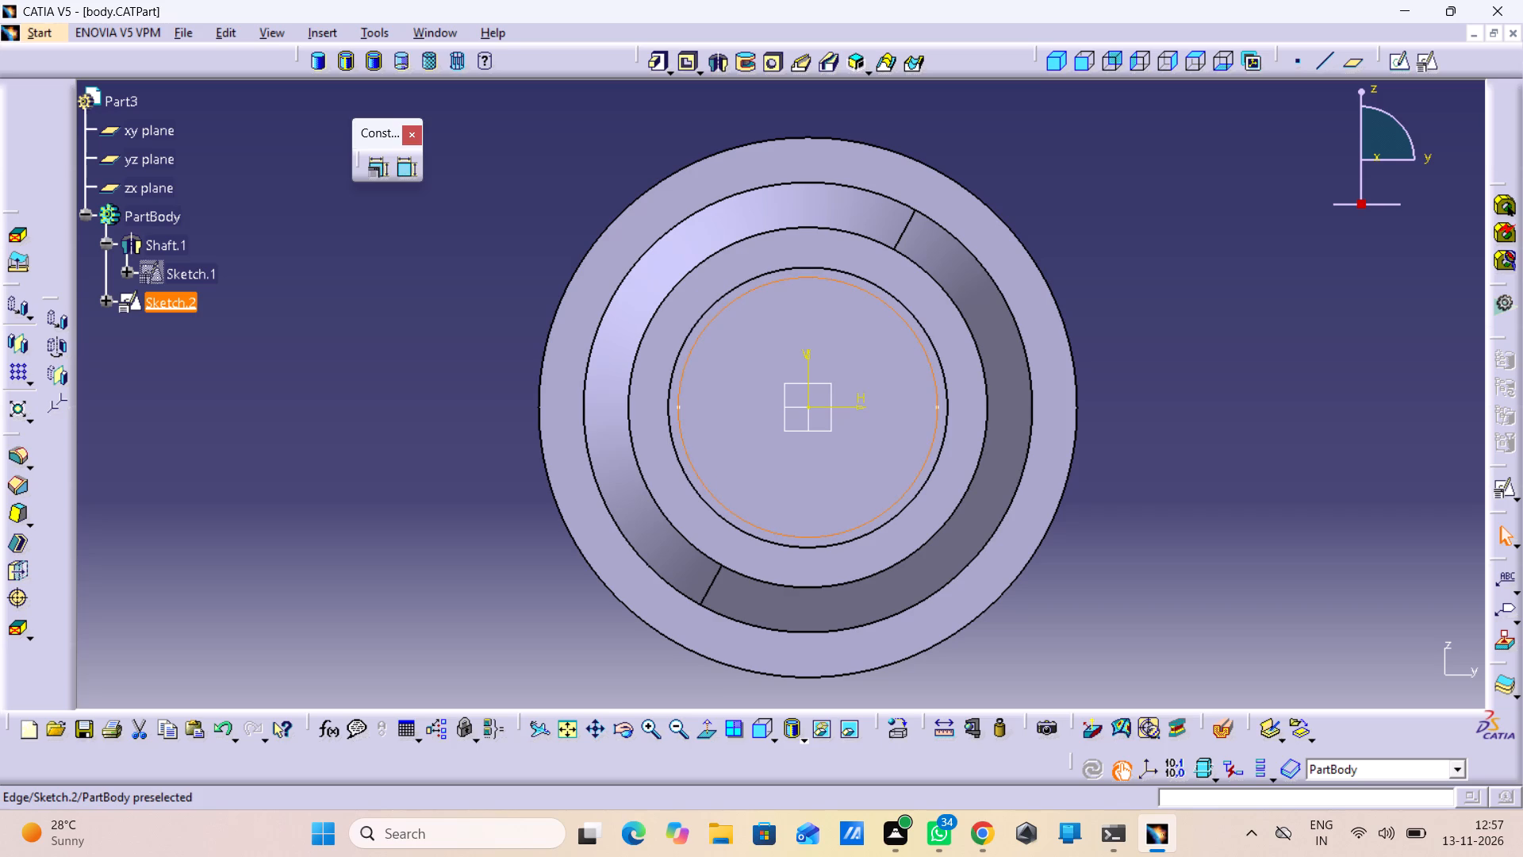
pyautogui.click(935, 359)
pyautogui.click(1178, 325)
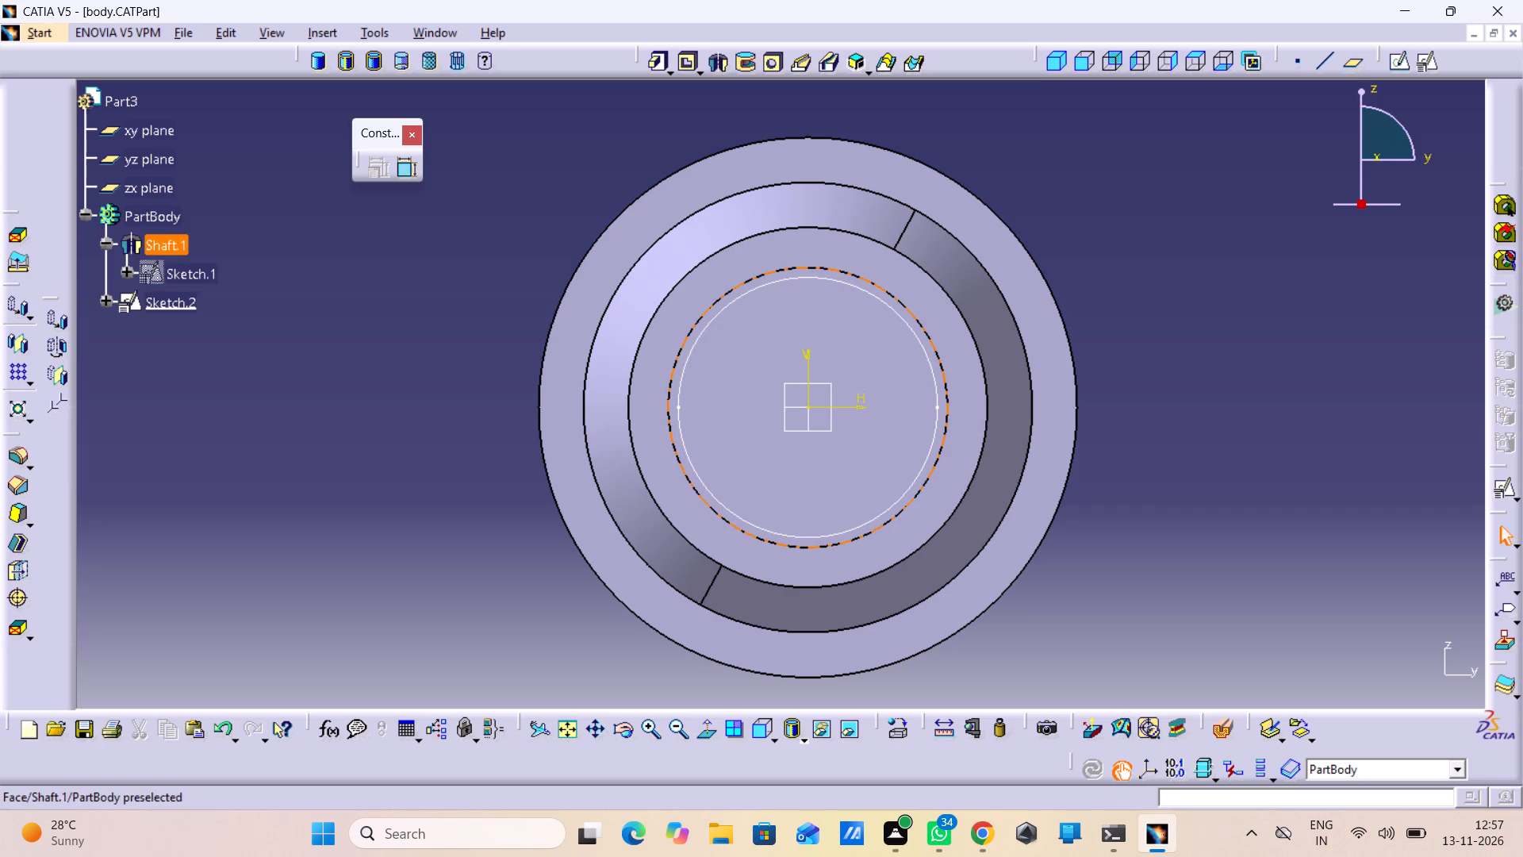
pyautogui.click(936, 436)
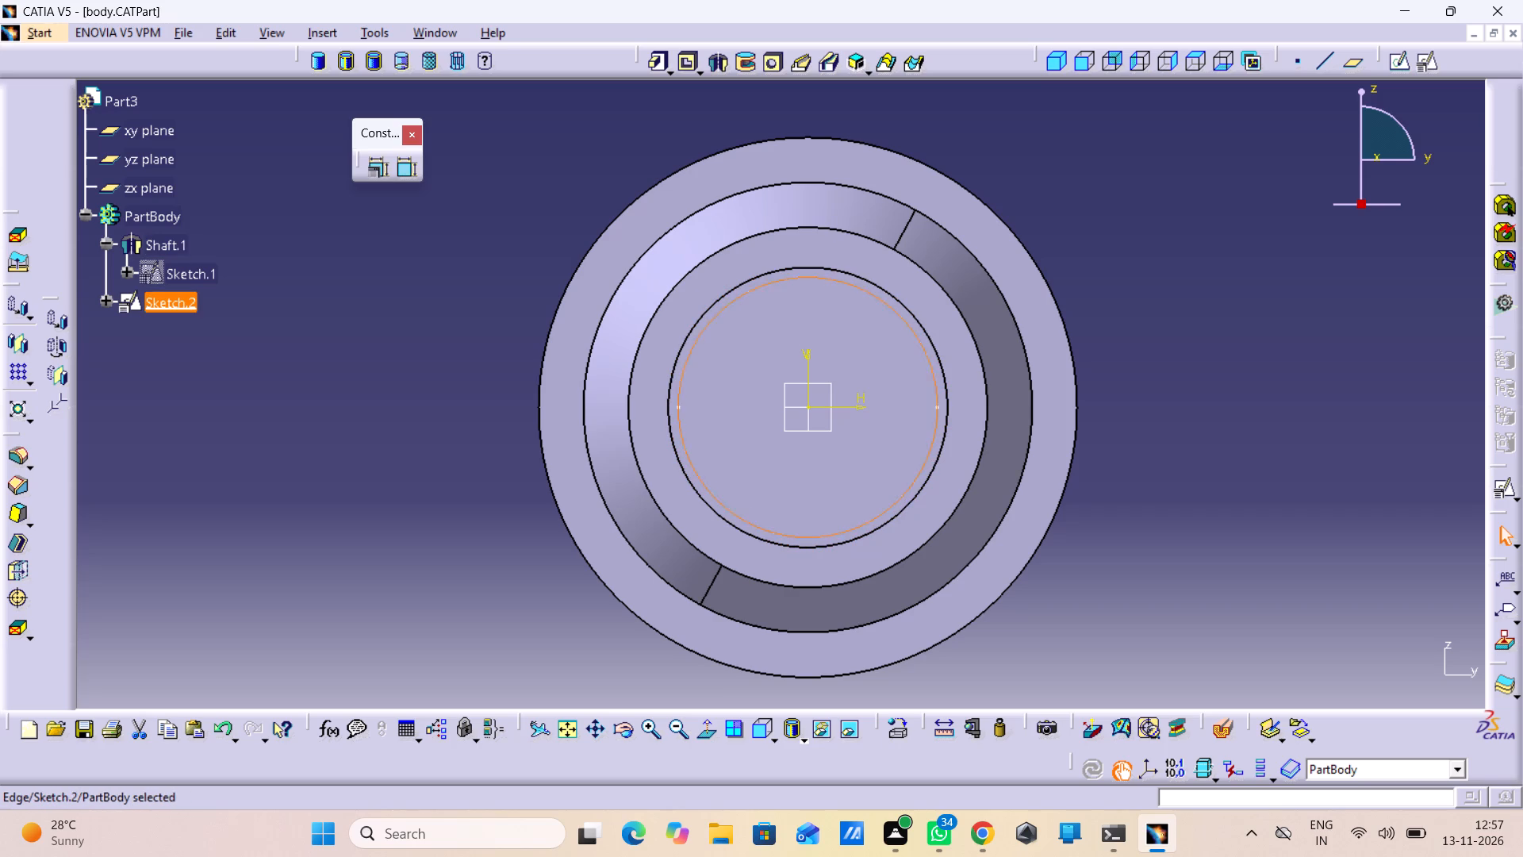
pyautogui.click(948, 436)
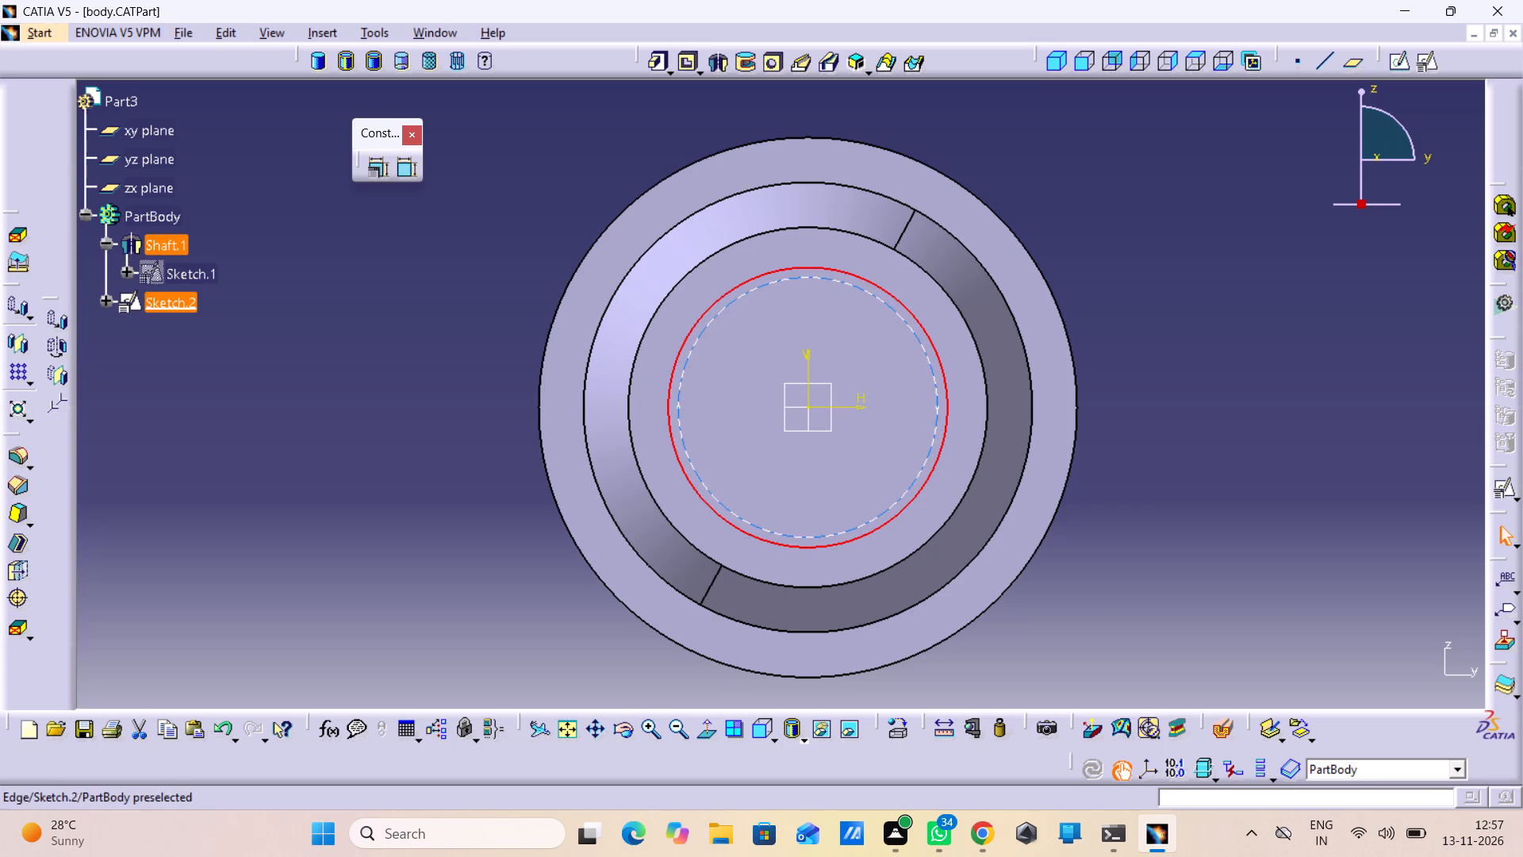
pyautogui.click(886, 412)
pyautogui.click(1203, 369)
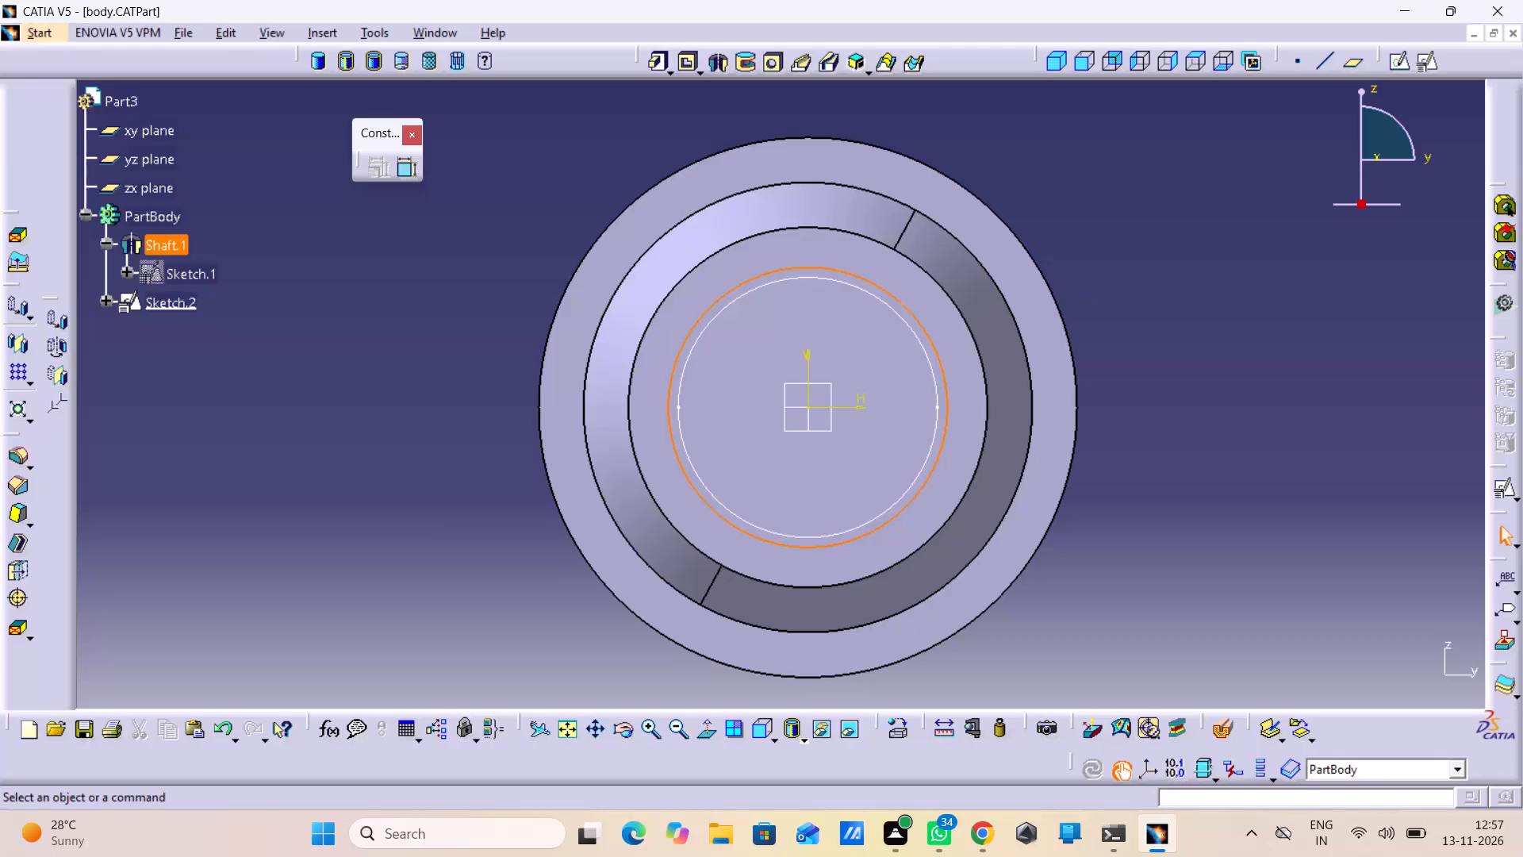
pyautogui.click(923, 340)
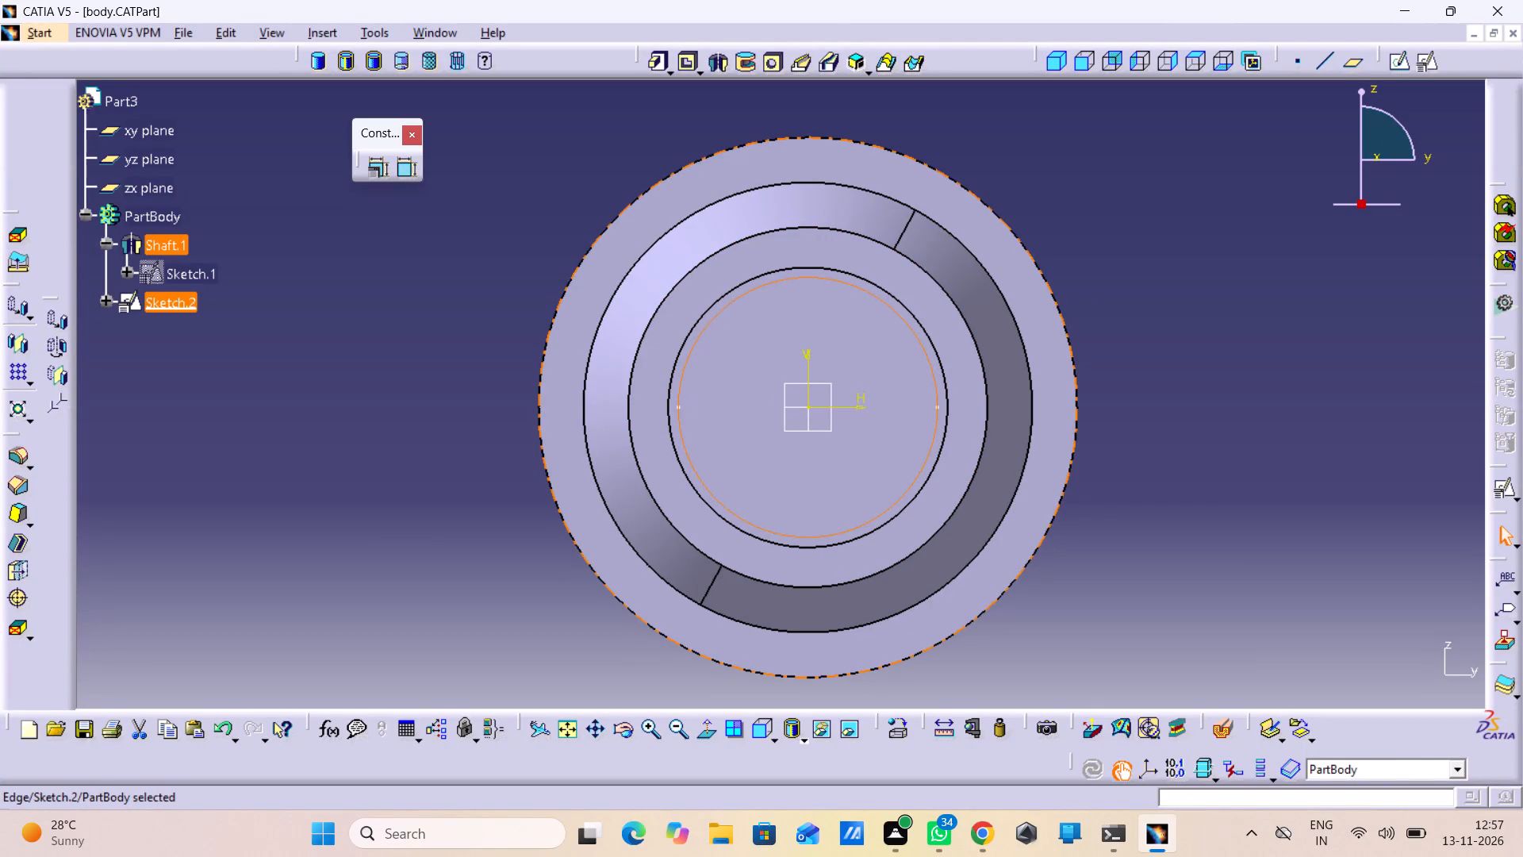
pyautogui.click(957, 349)
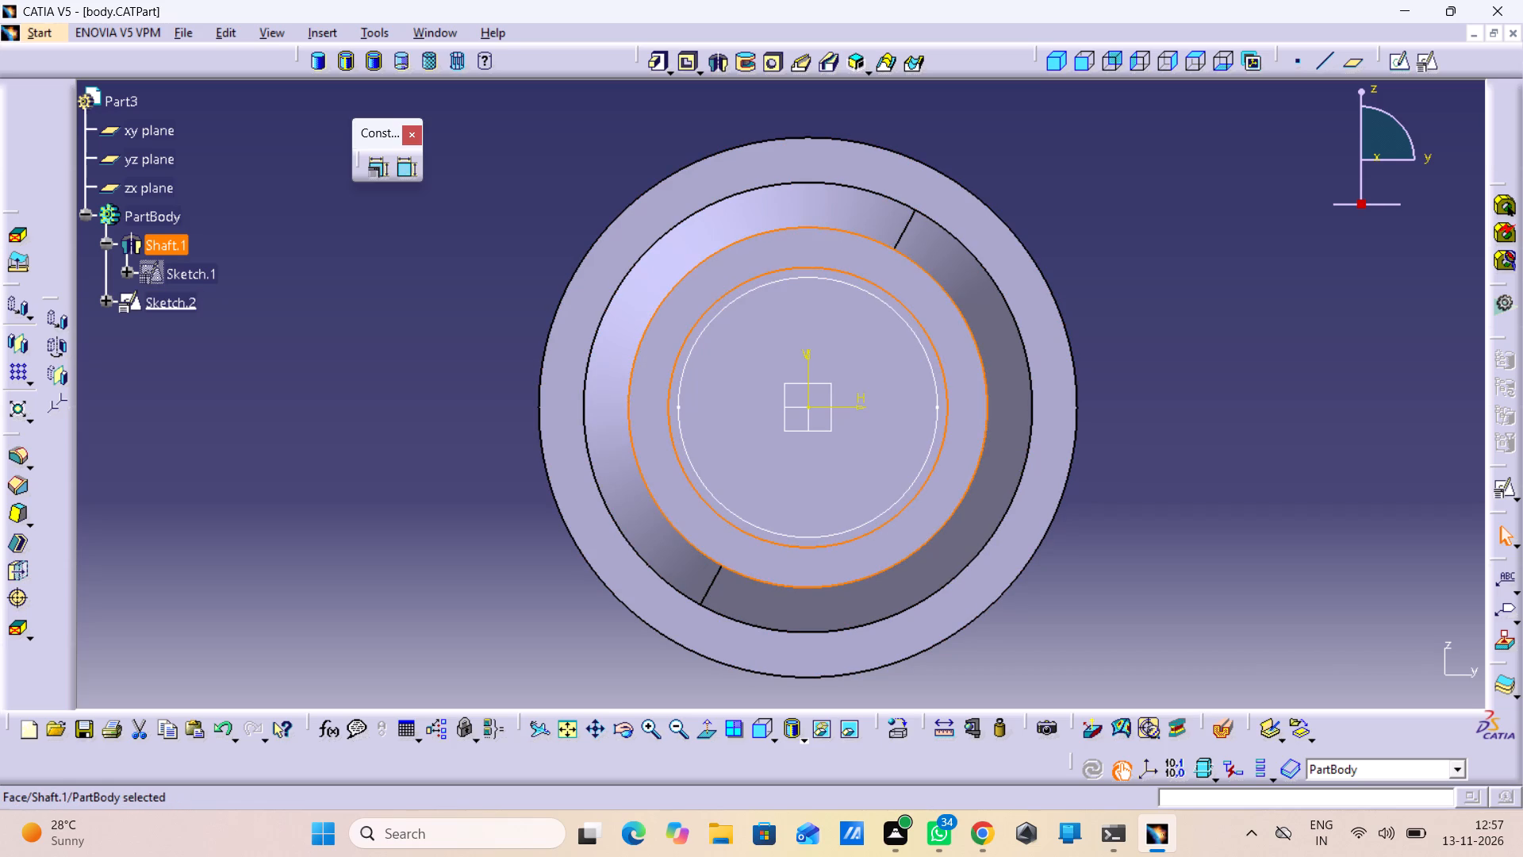
pyautogui.click(1191, 333)
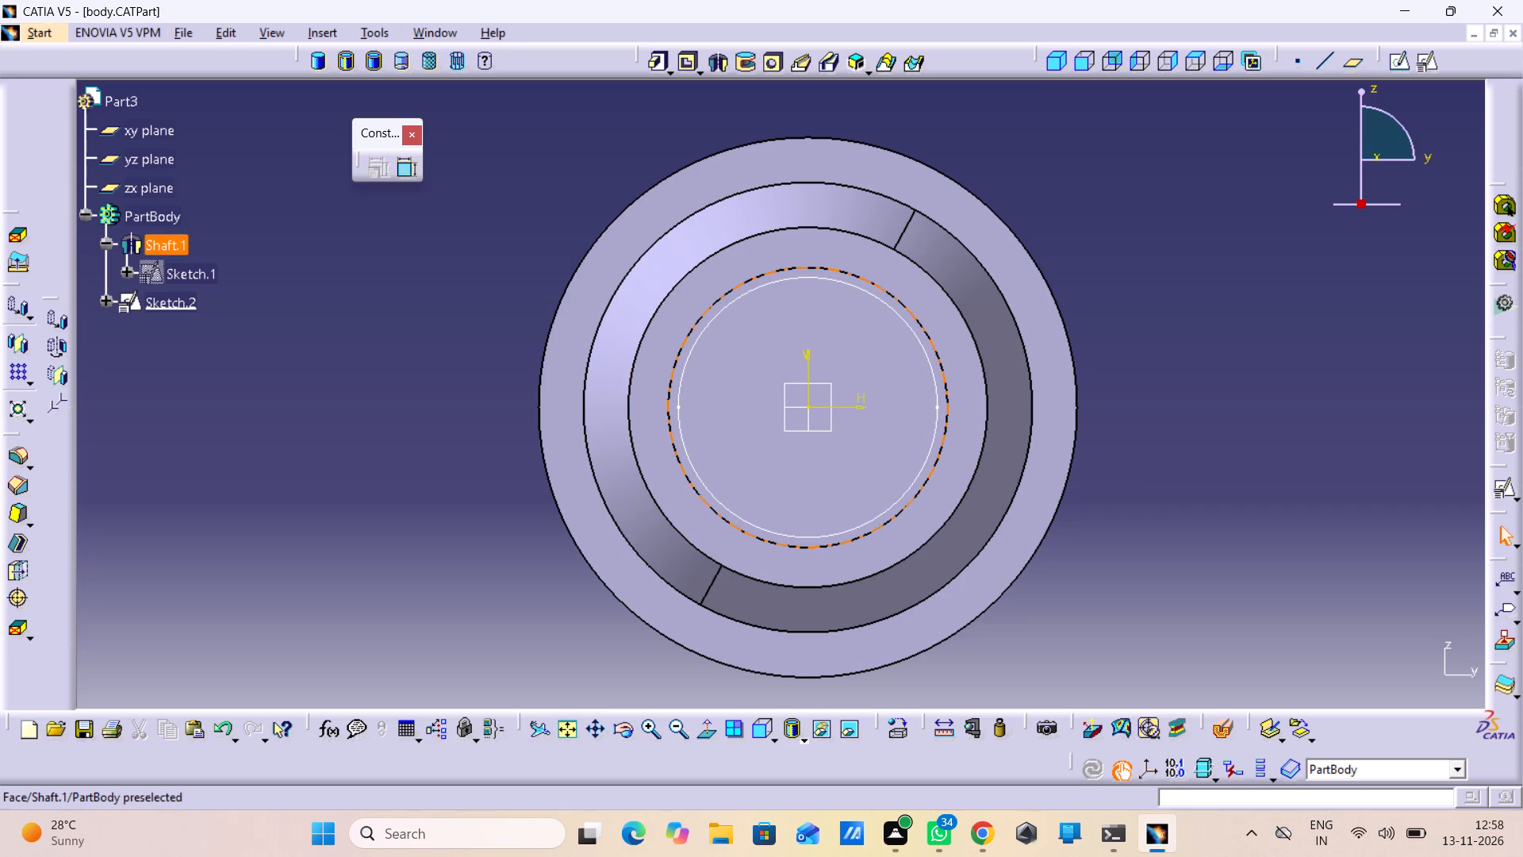
pyautogui.moveTo(1140, 309); pyautogui.dragTo(1145, 352, button='middle')
pyautogui.rightClick(1140, 309)
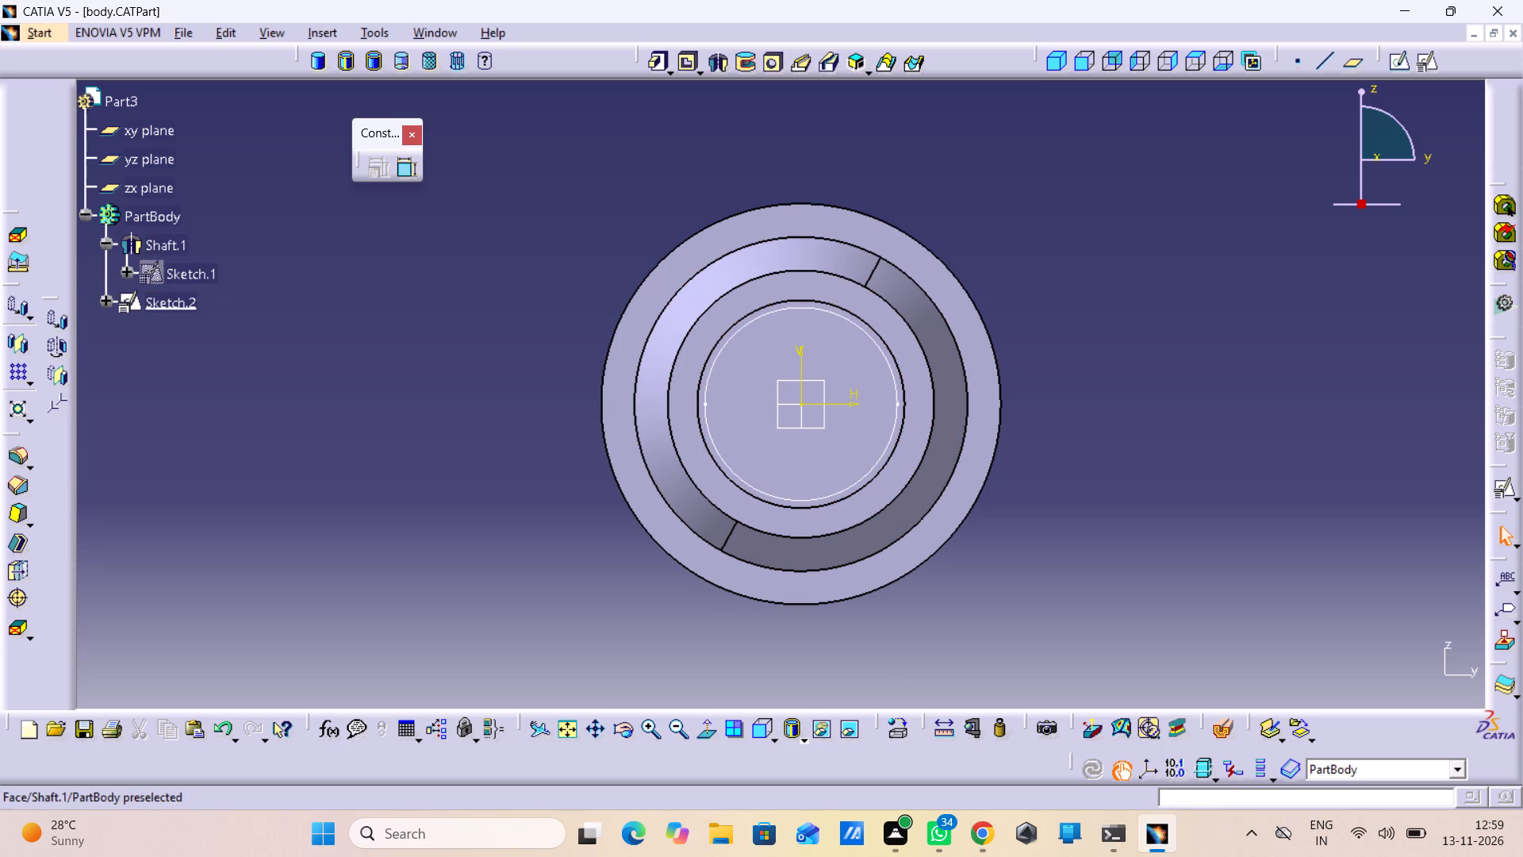
pyautogui.click(846, 459)
pyautogui.click(1191, 406)
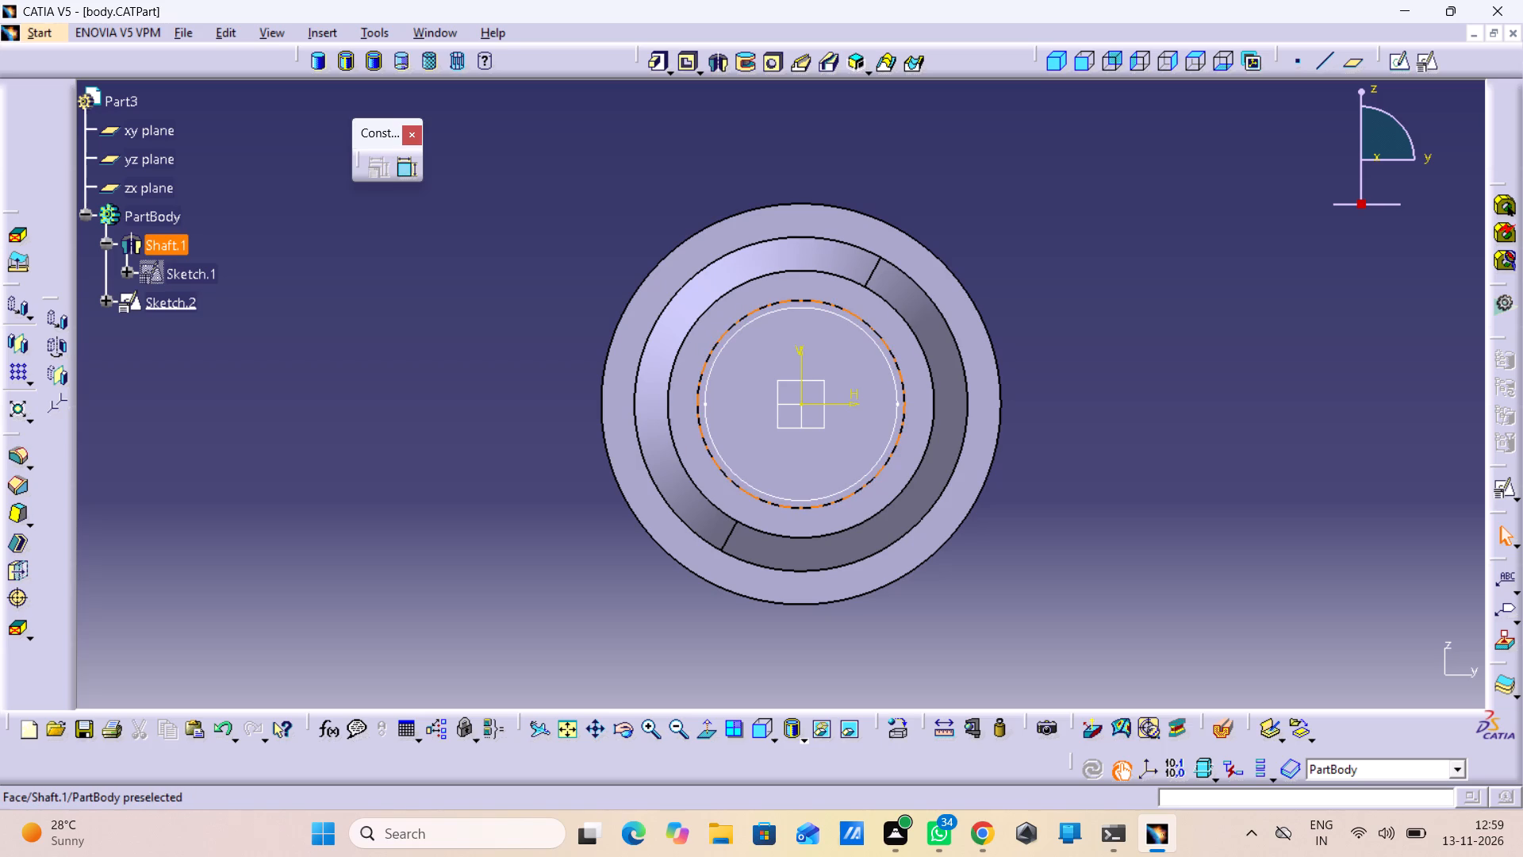
pyautogui.click(894, 400)
pyautogui.click(1123, 398)
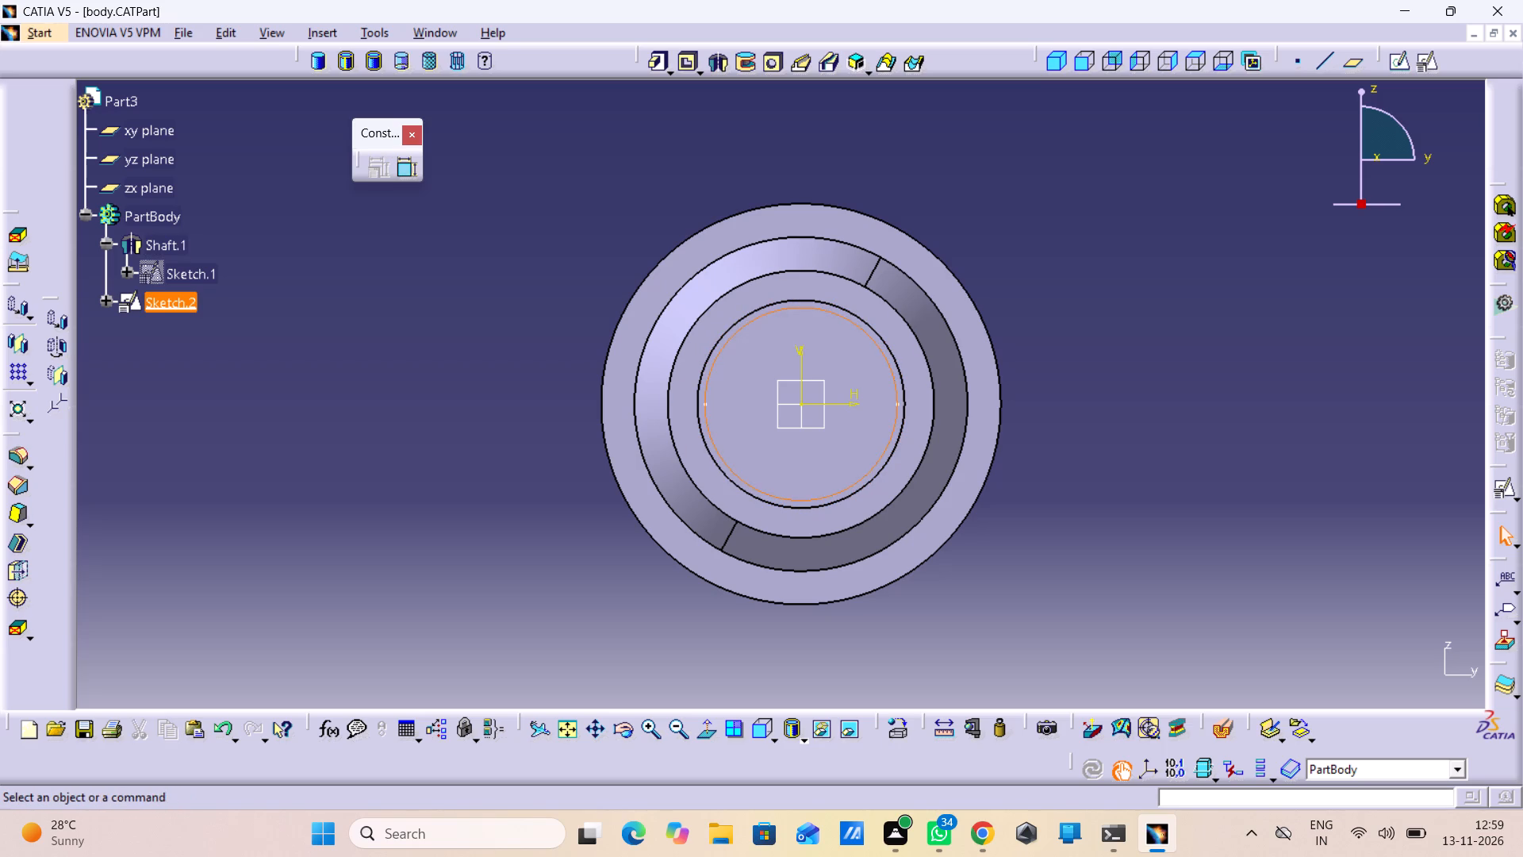
pyautogui.moveTo(897, 401); pyautogui.dragTo(901, 400)
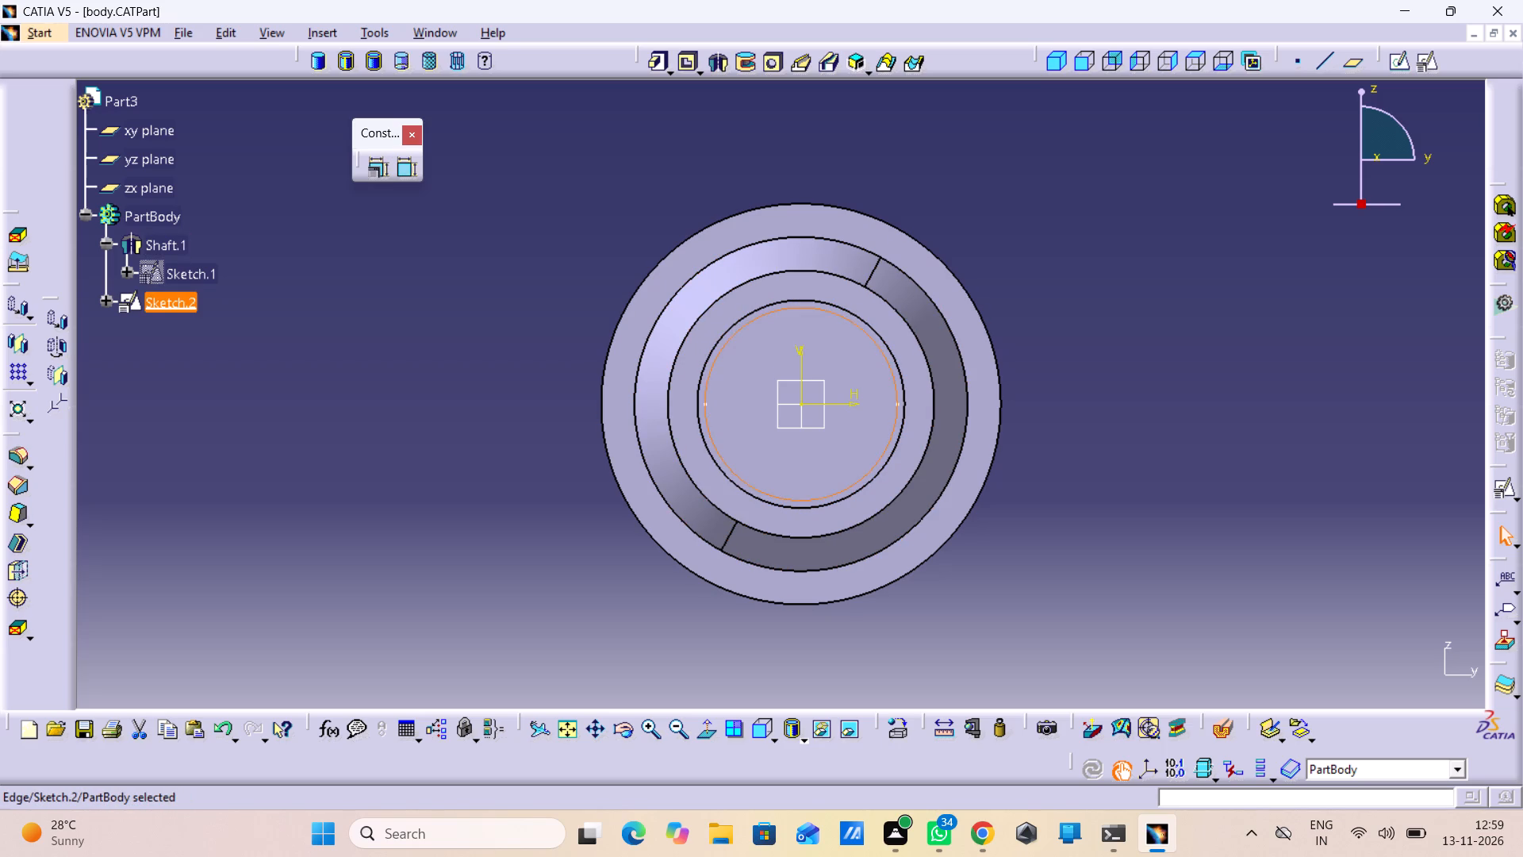
pyautogui.moveTo(901, 400); pyautogui.dragTo(915, 413)
pyautogui.click(1115, 341)
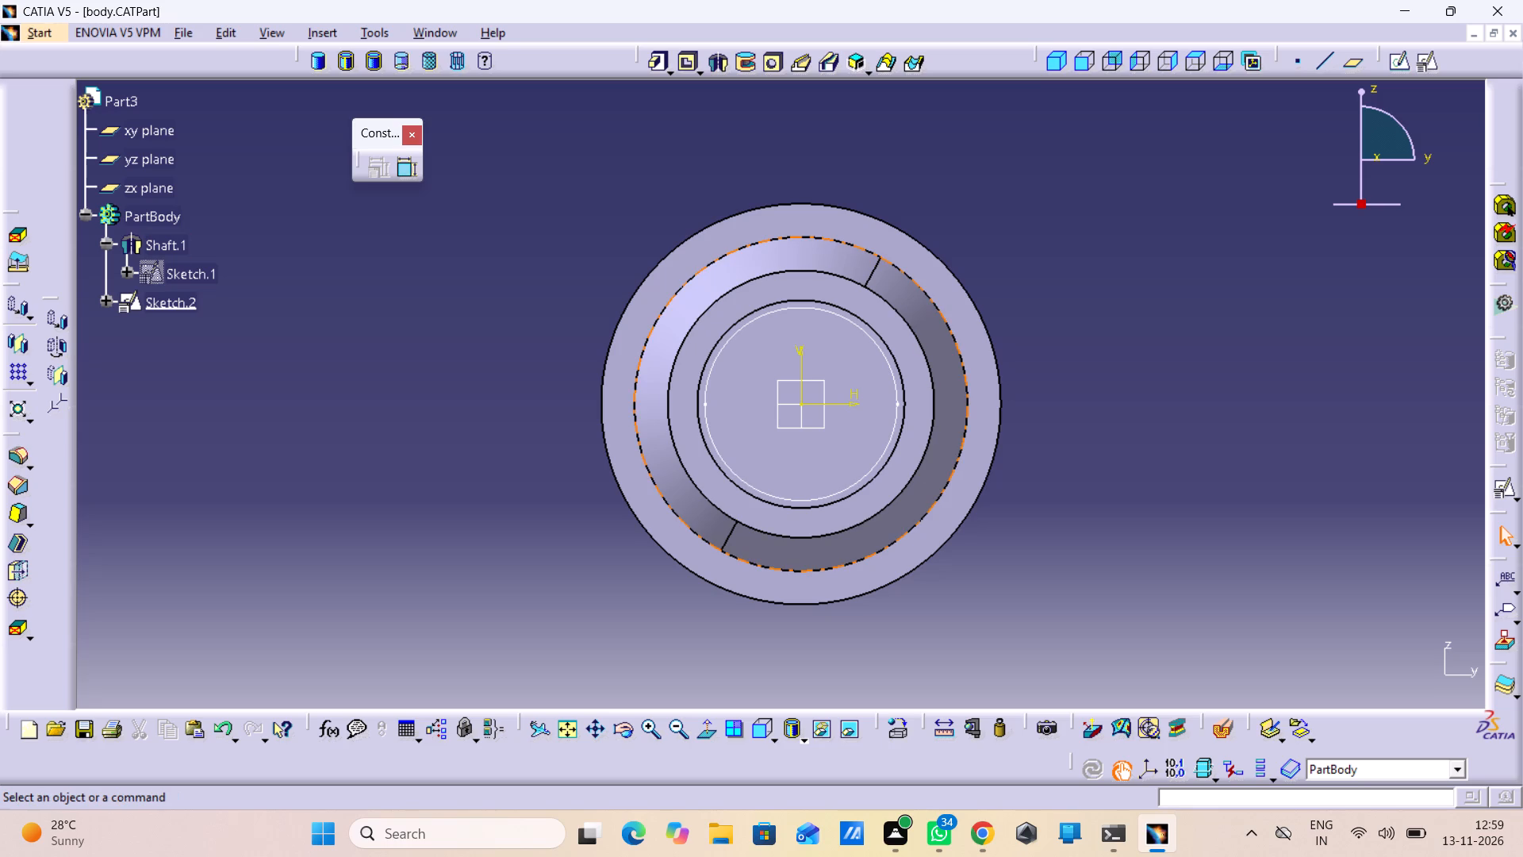
# Cut a 22 mm deep Pocket into the shaft's small end from the 52 mm circle sketch.
pyautogui.click(777, 740)
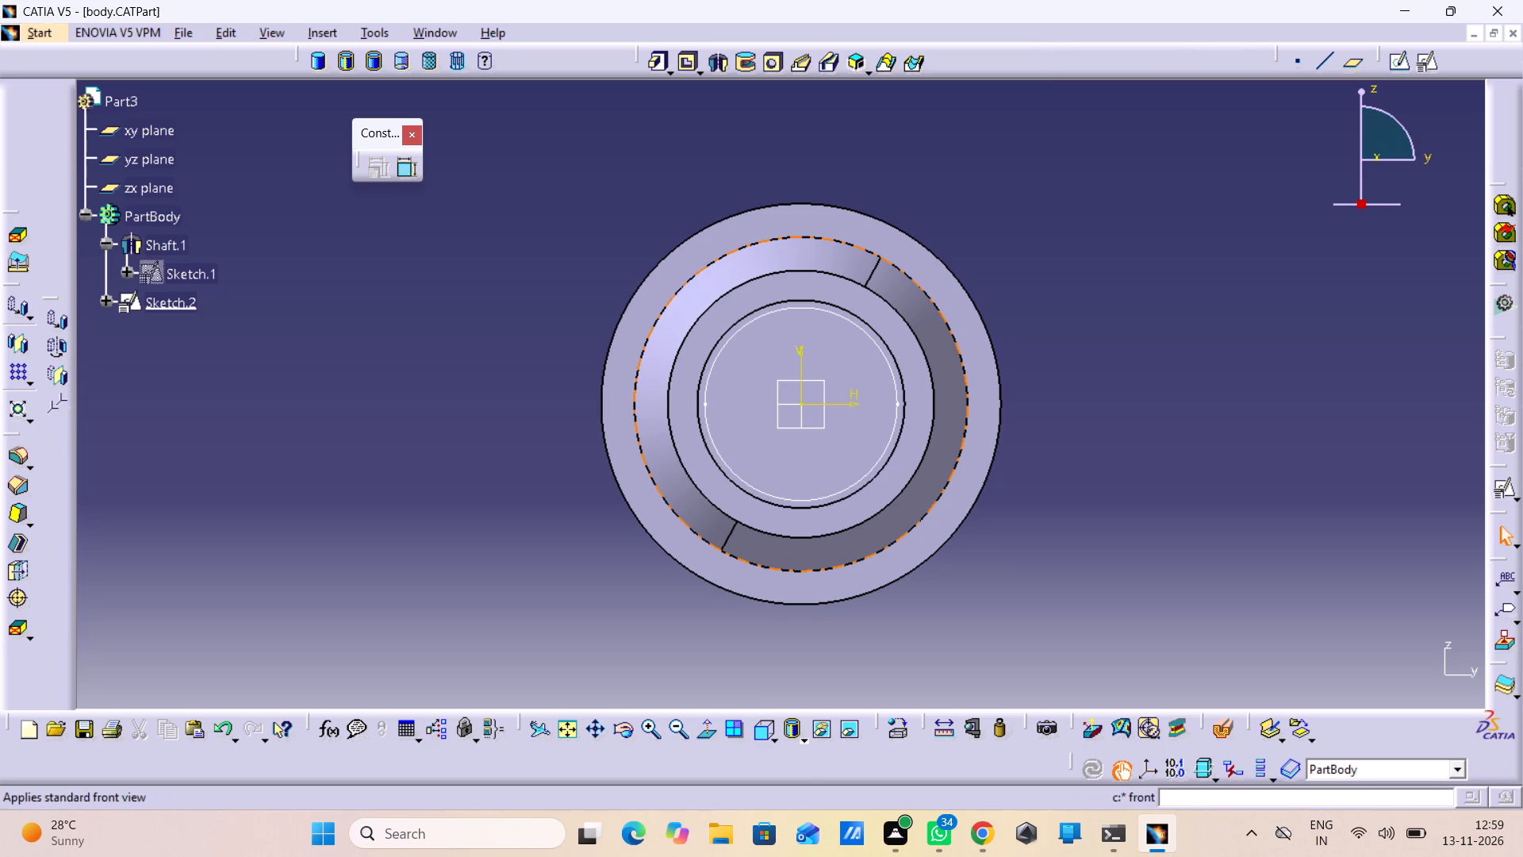
pyautogui.click(791, 603)
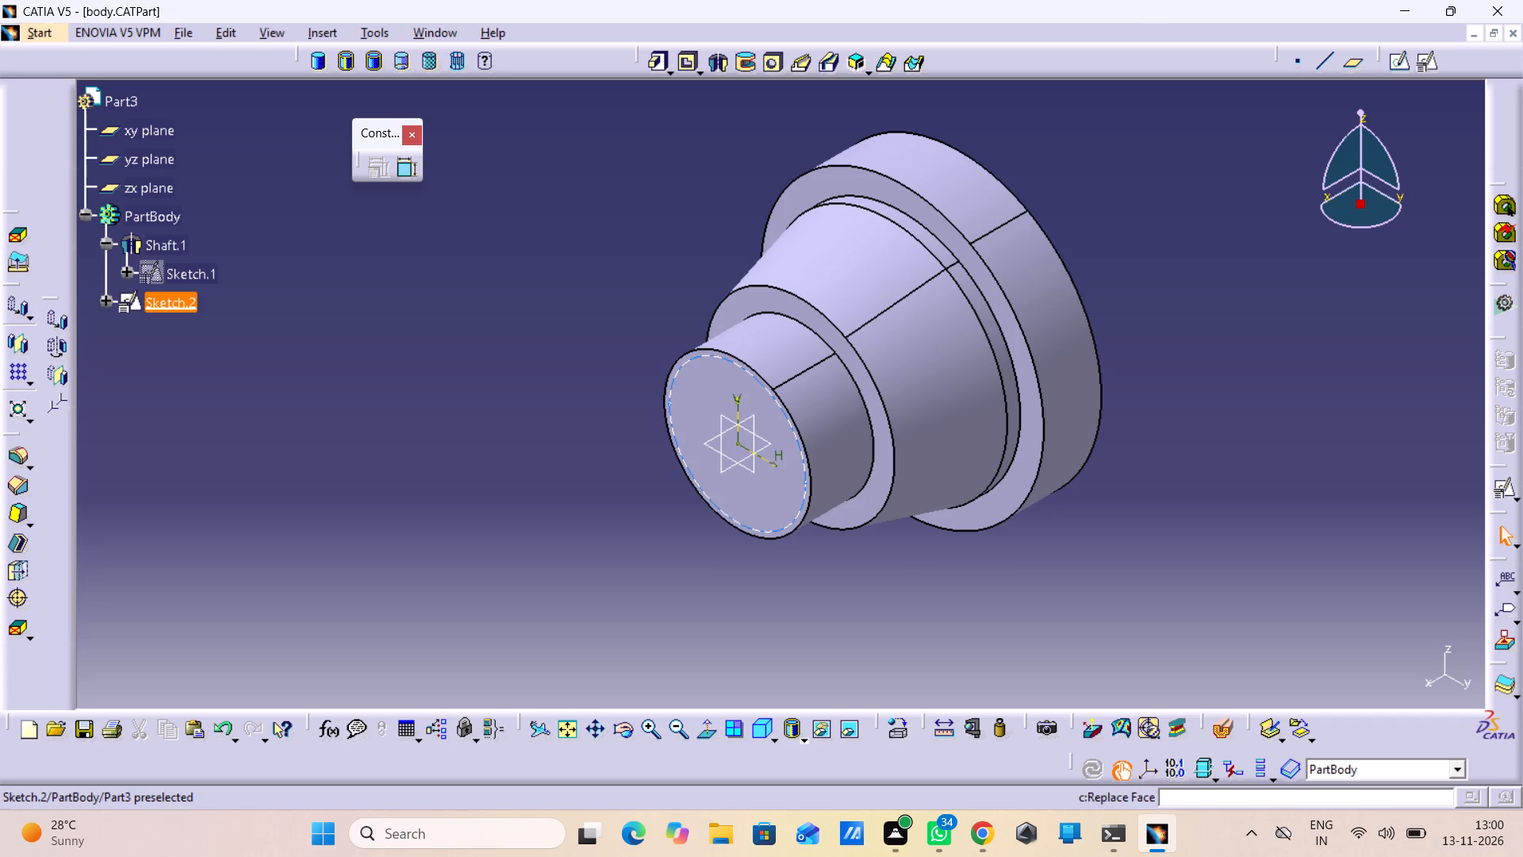
pyautogui.doubleClick(157, 303)
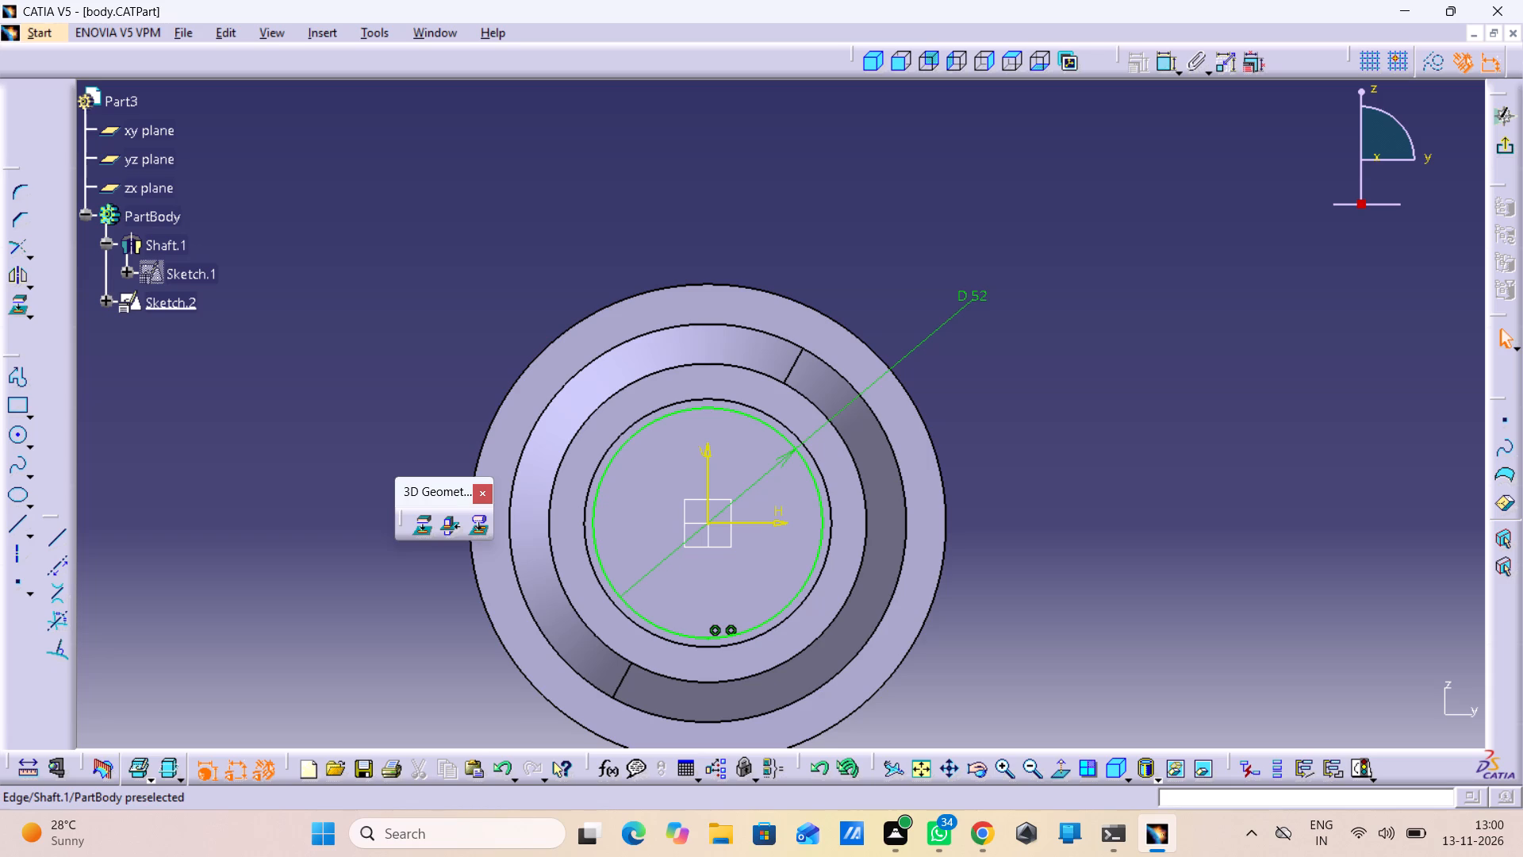
pyautogui.click(1514, 149)
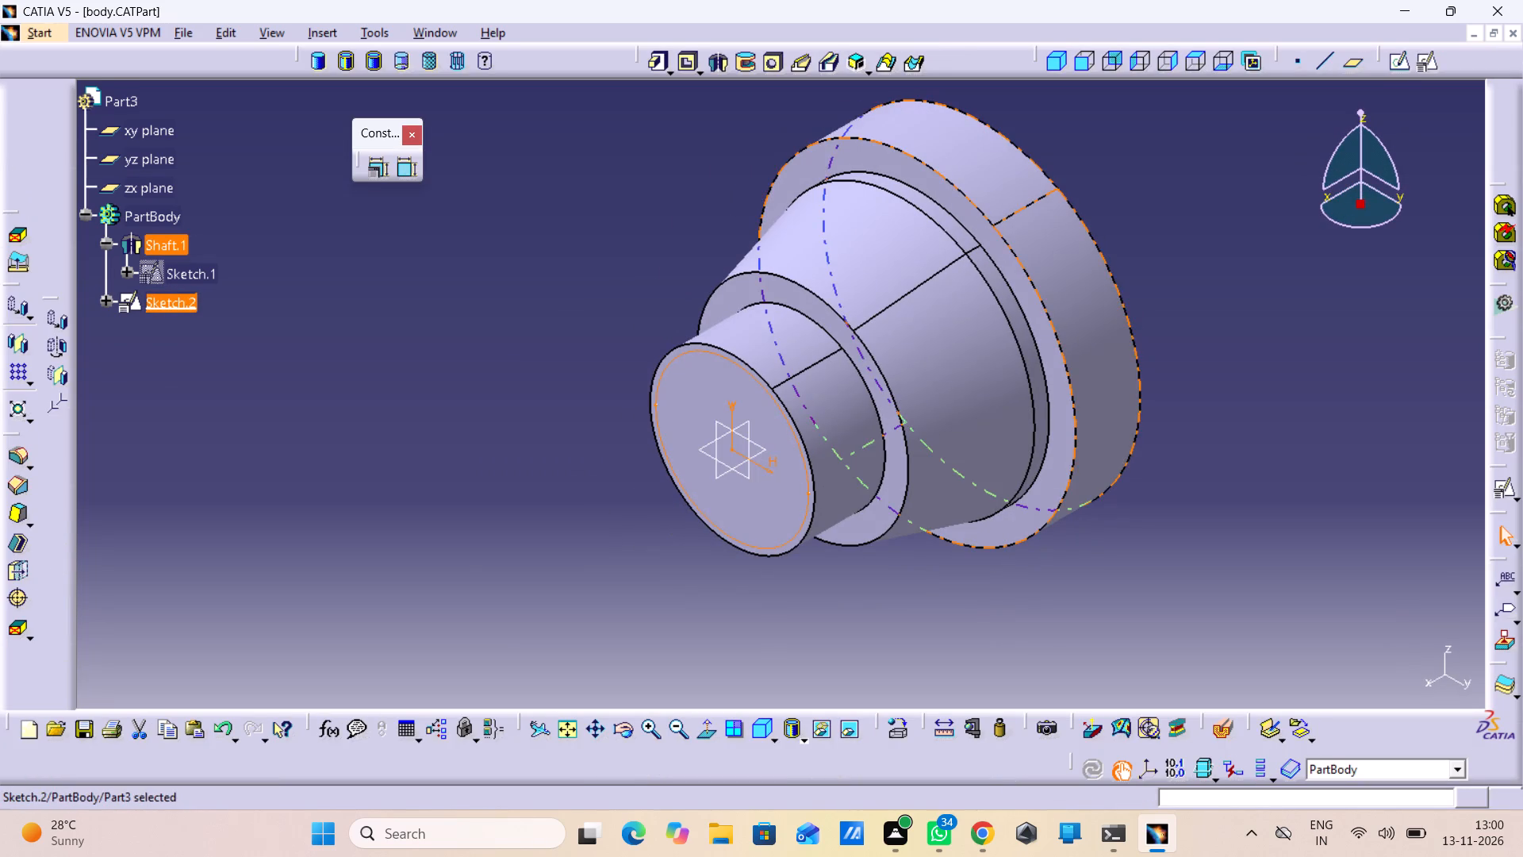
pyautogui.click(683, 68)
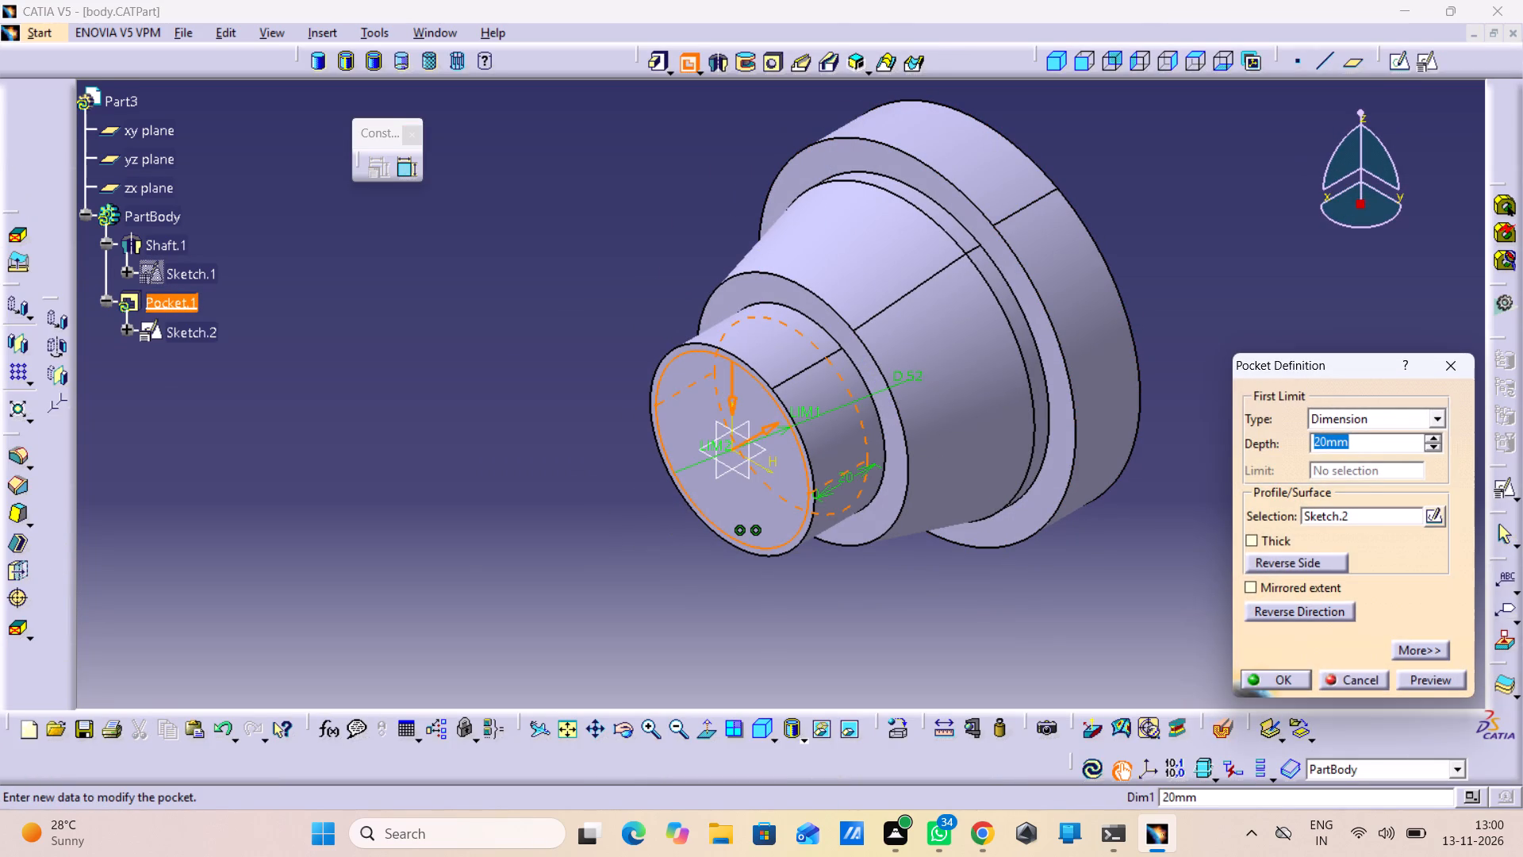
pyautogui.write('22')
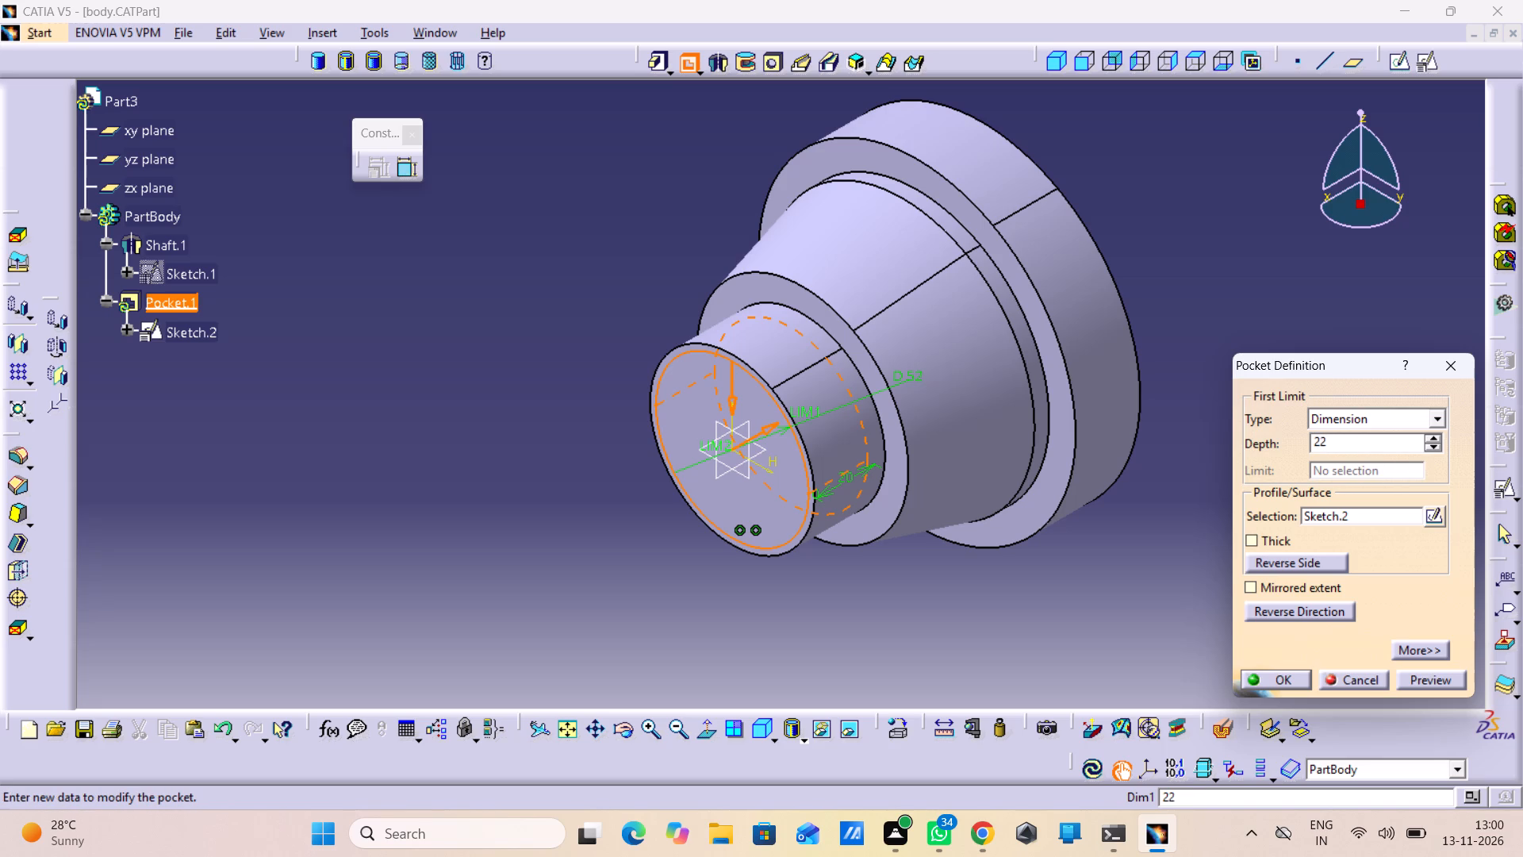
pyautogui.click(1428, 684)
pyautogui.click(1157, 658)
pyautogui.click(1268, 678)
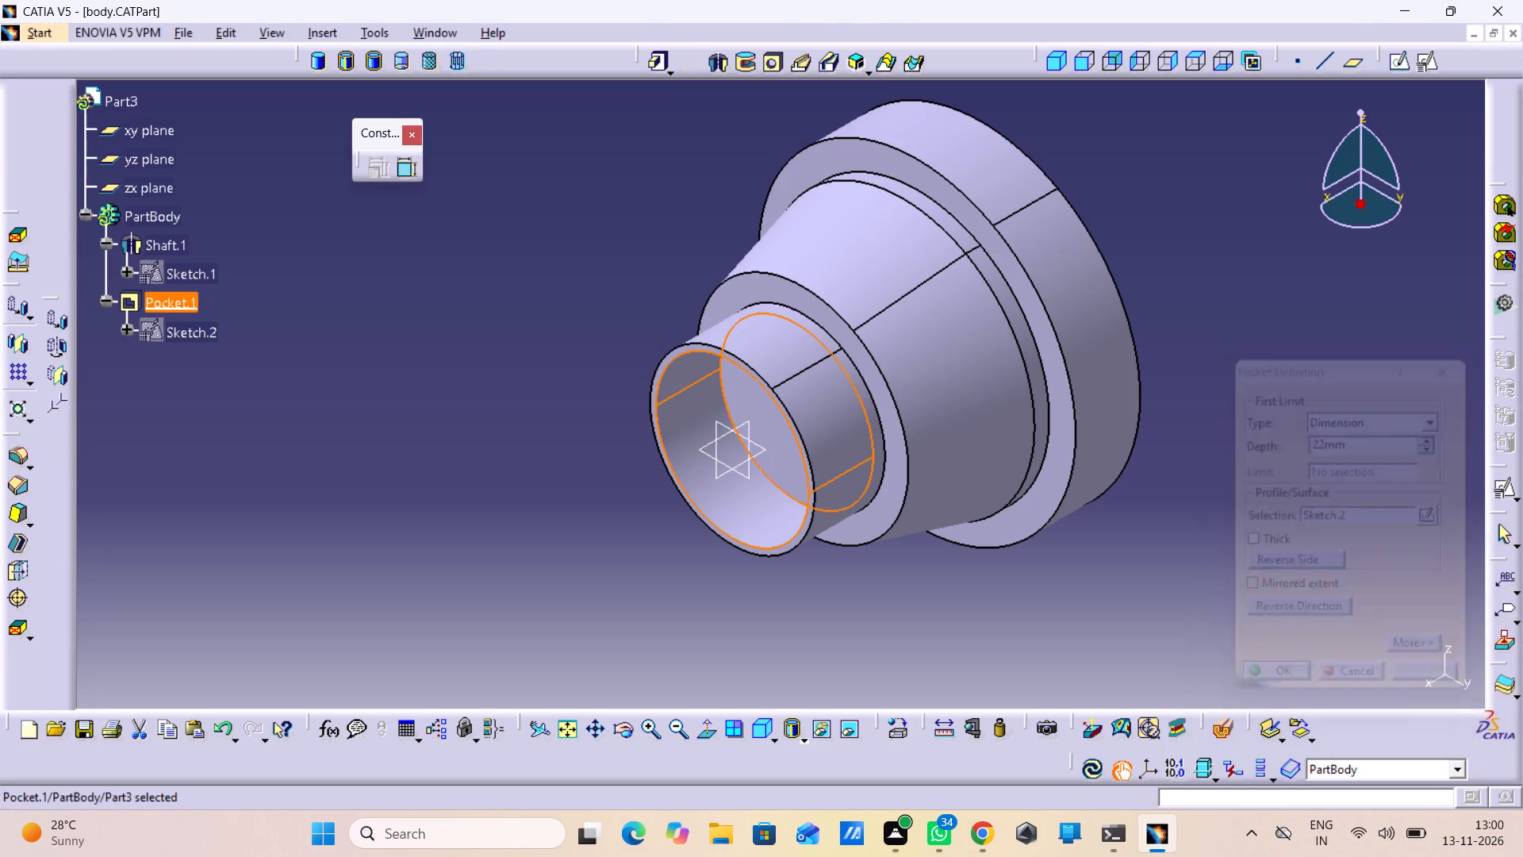
pyautogui.click(1072, 648)
# Examine the pocket in the shaft's small end and the stepped outer shape from several angles.
pyautogui.moveTo(990, 634); pyautogui.dragTo(1022, 575, button='middle')
pyautogui.moveTo(990, 634); pyautogui.dragTo(1022, 575, button='right')
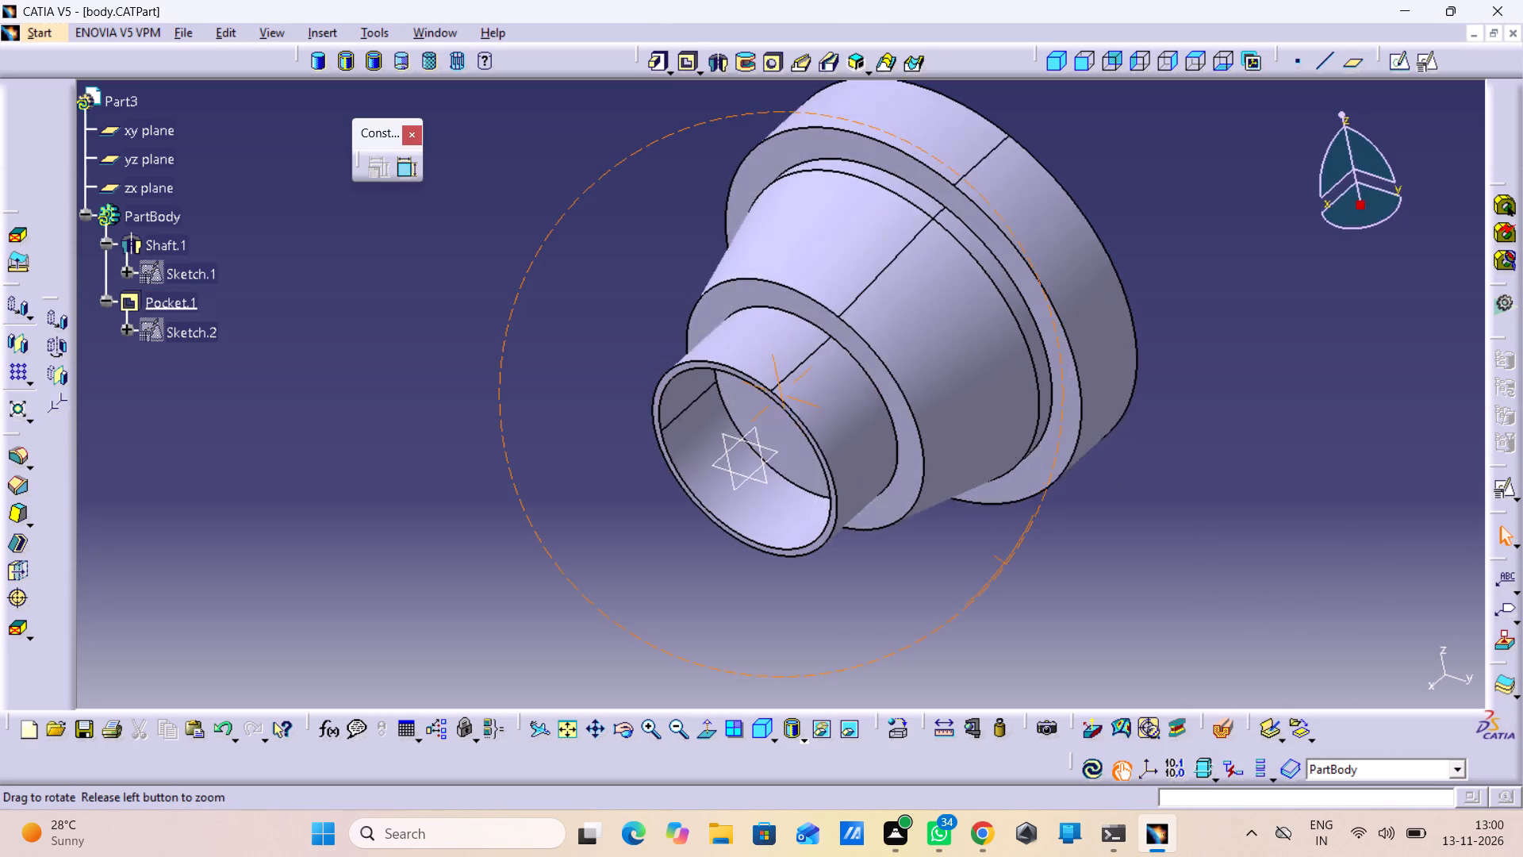
pyautogui.moveTo(1022, 575); pyautogui.dragTo(778, 617, button='right')
pyautogui.moveTo(1022, 575); pyautogui.dragTo(778, 617, button='middle')
pyautogui.moveTo(1234, 528); pyautogui.dragTo(1272, 524, button='middle')
pyautogui.moveTo(1234, 528); pyautogui.dragTo(1272, 524, button='right')
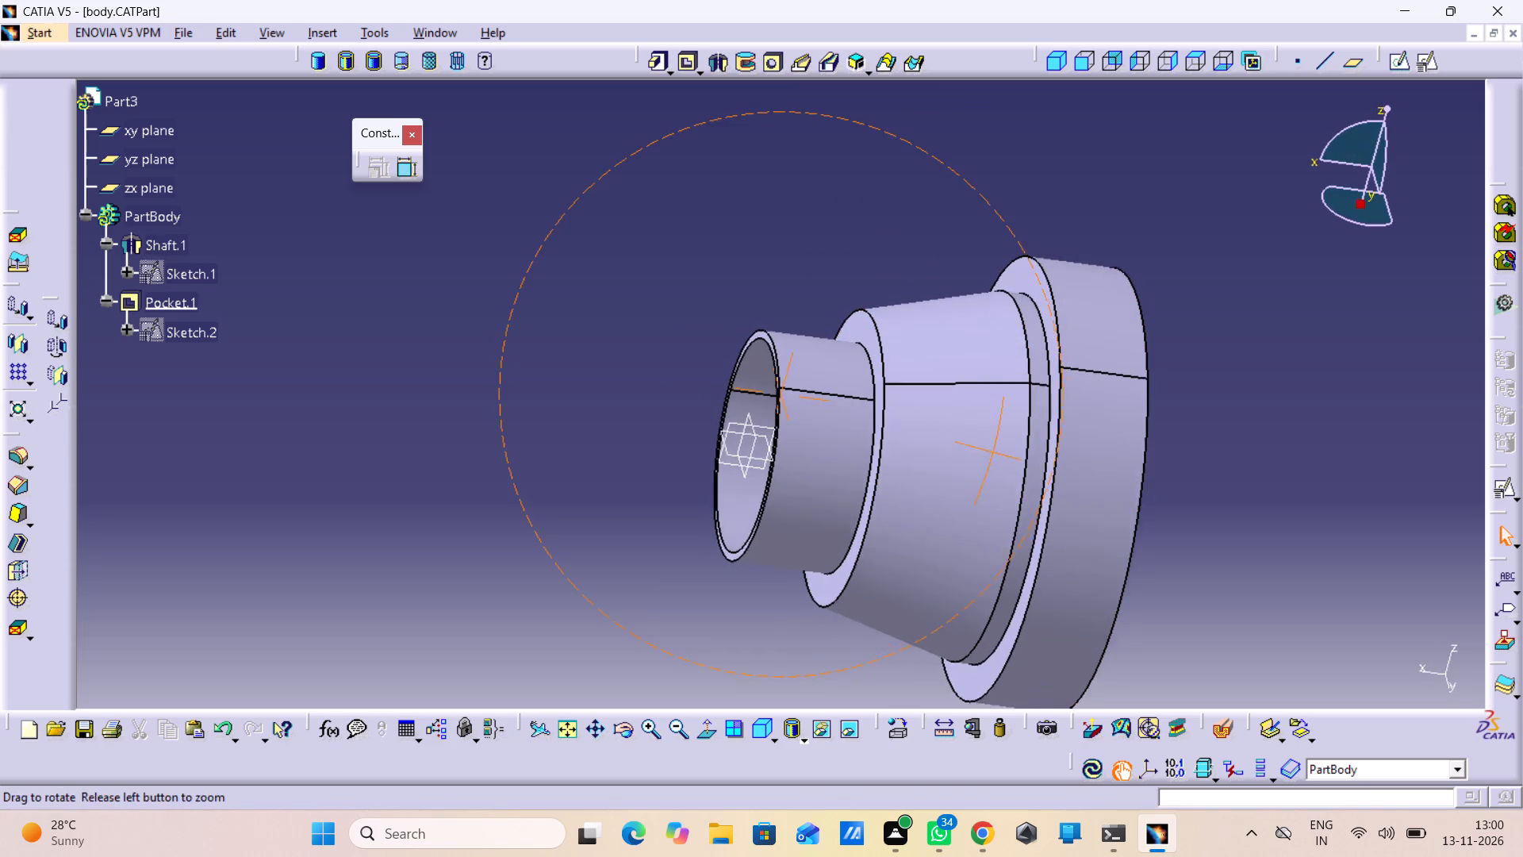
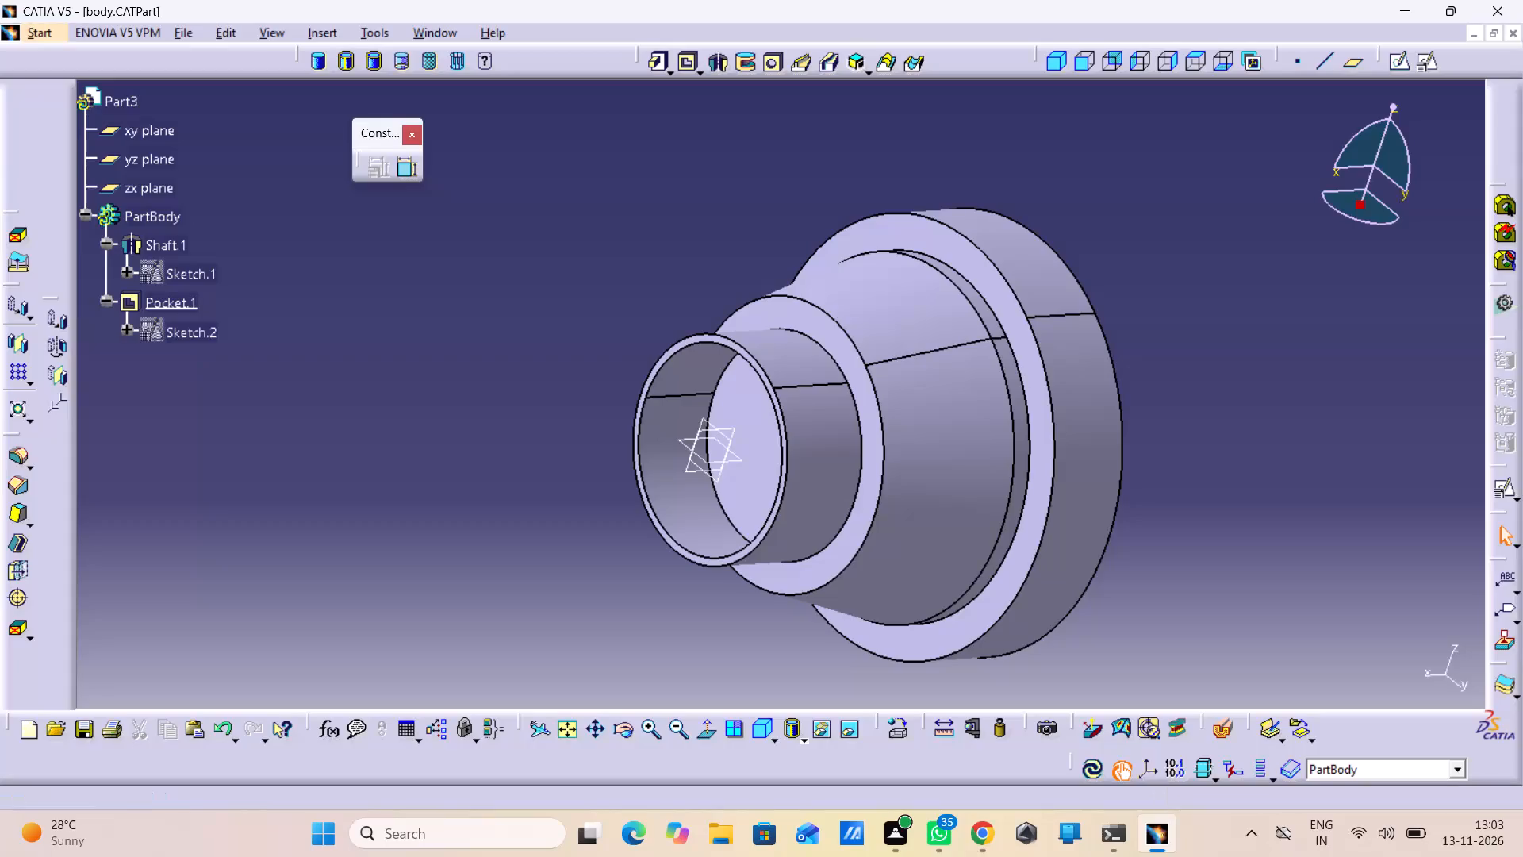
# Start a positioned sketch on the floor face of the pocket in the shaft's small end.
pyautogui.click(738, 461)
pyautogui.click(765, 449)
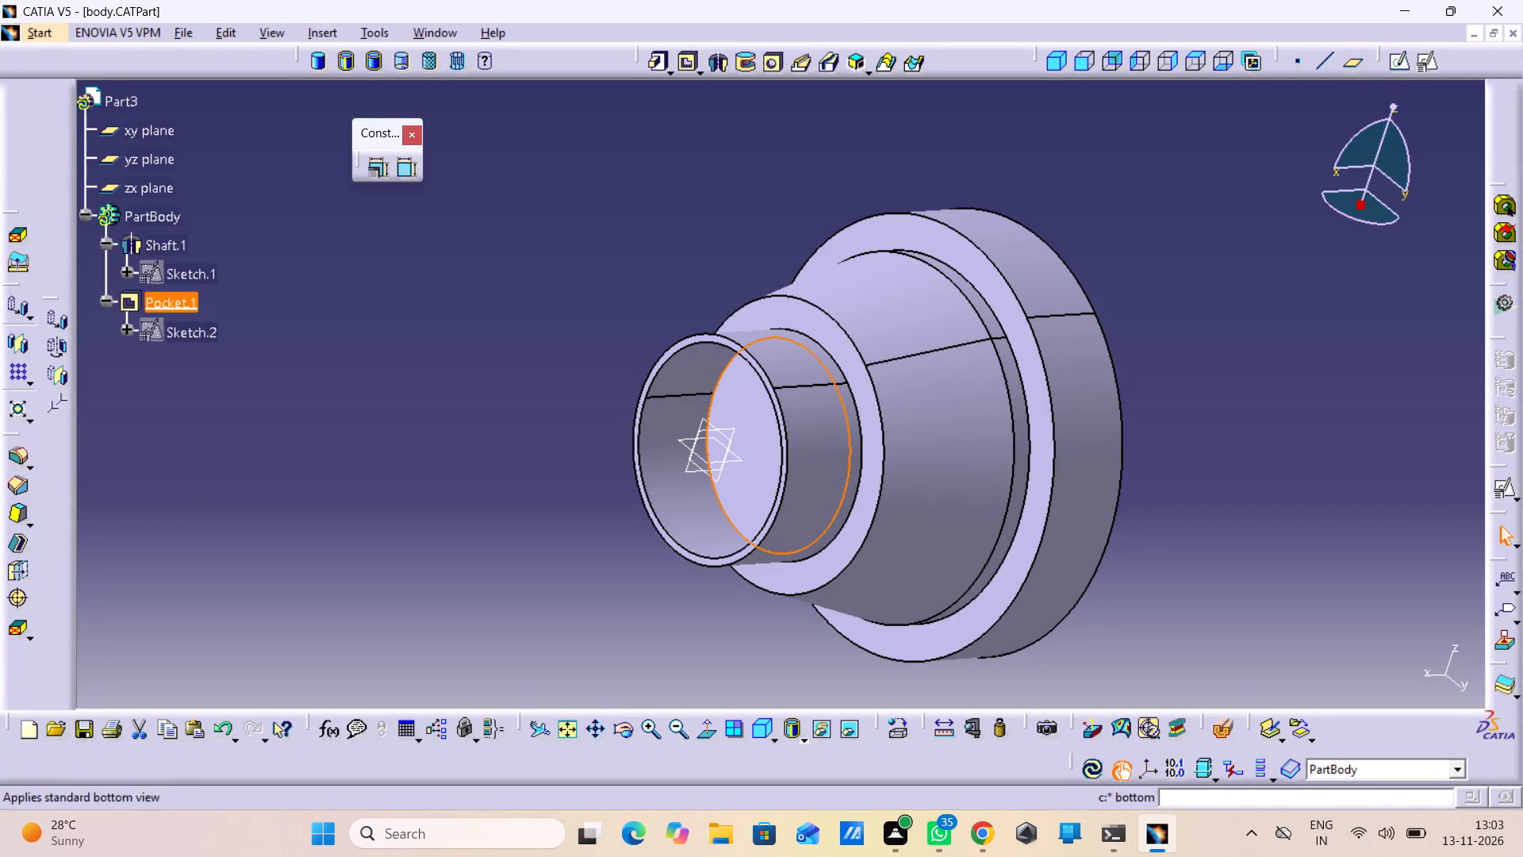
pyautogui.click(1425, 62)
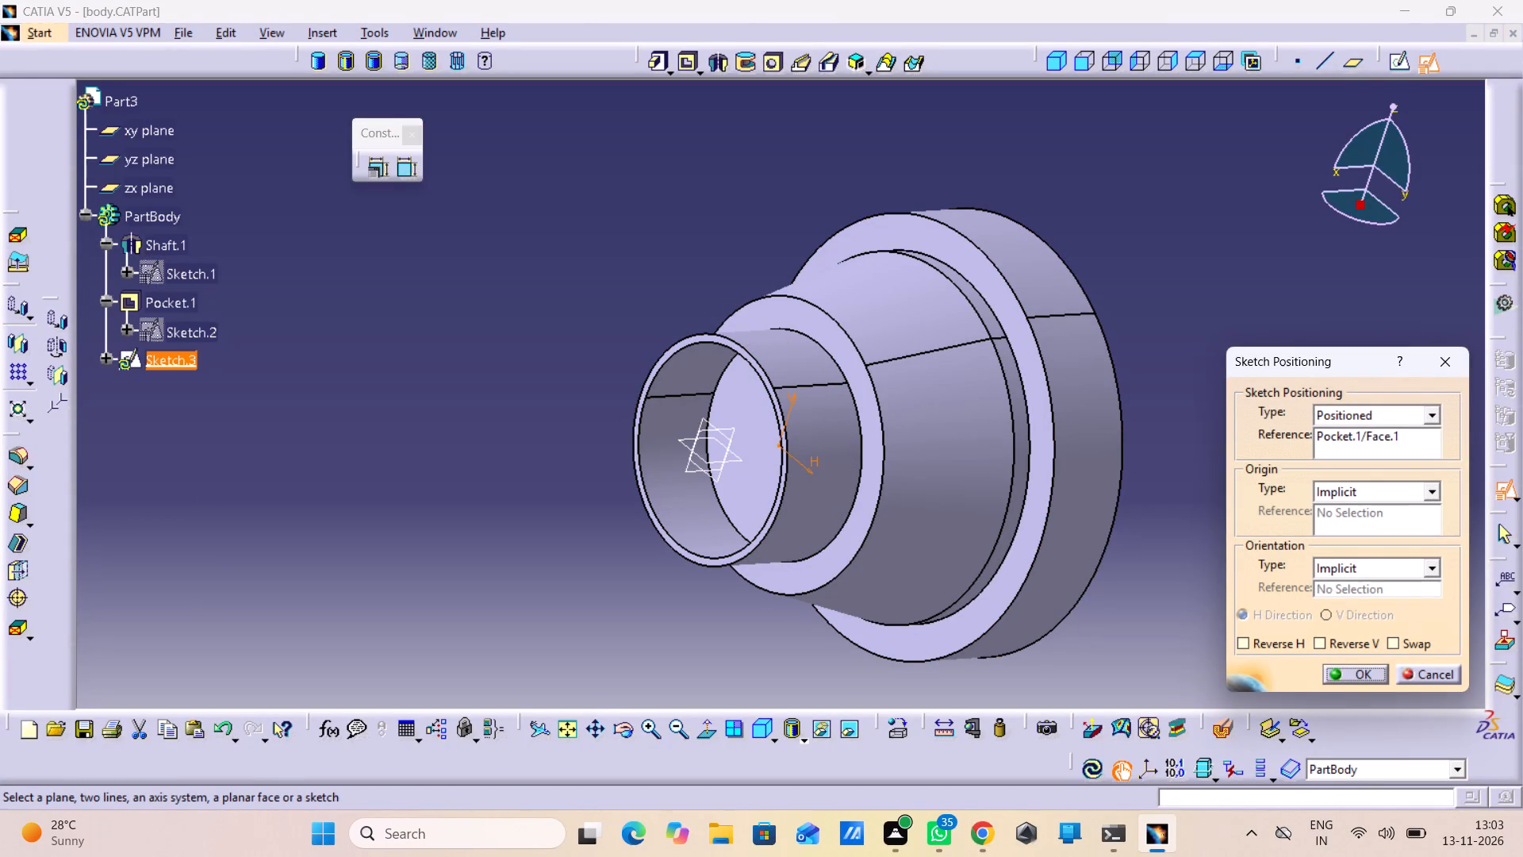
pyautogui.moveTo(1356, 669); pyautogui.dragTo(1351, 688)
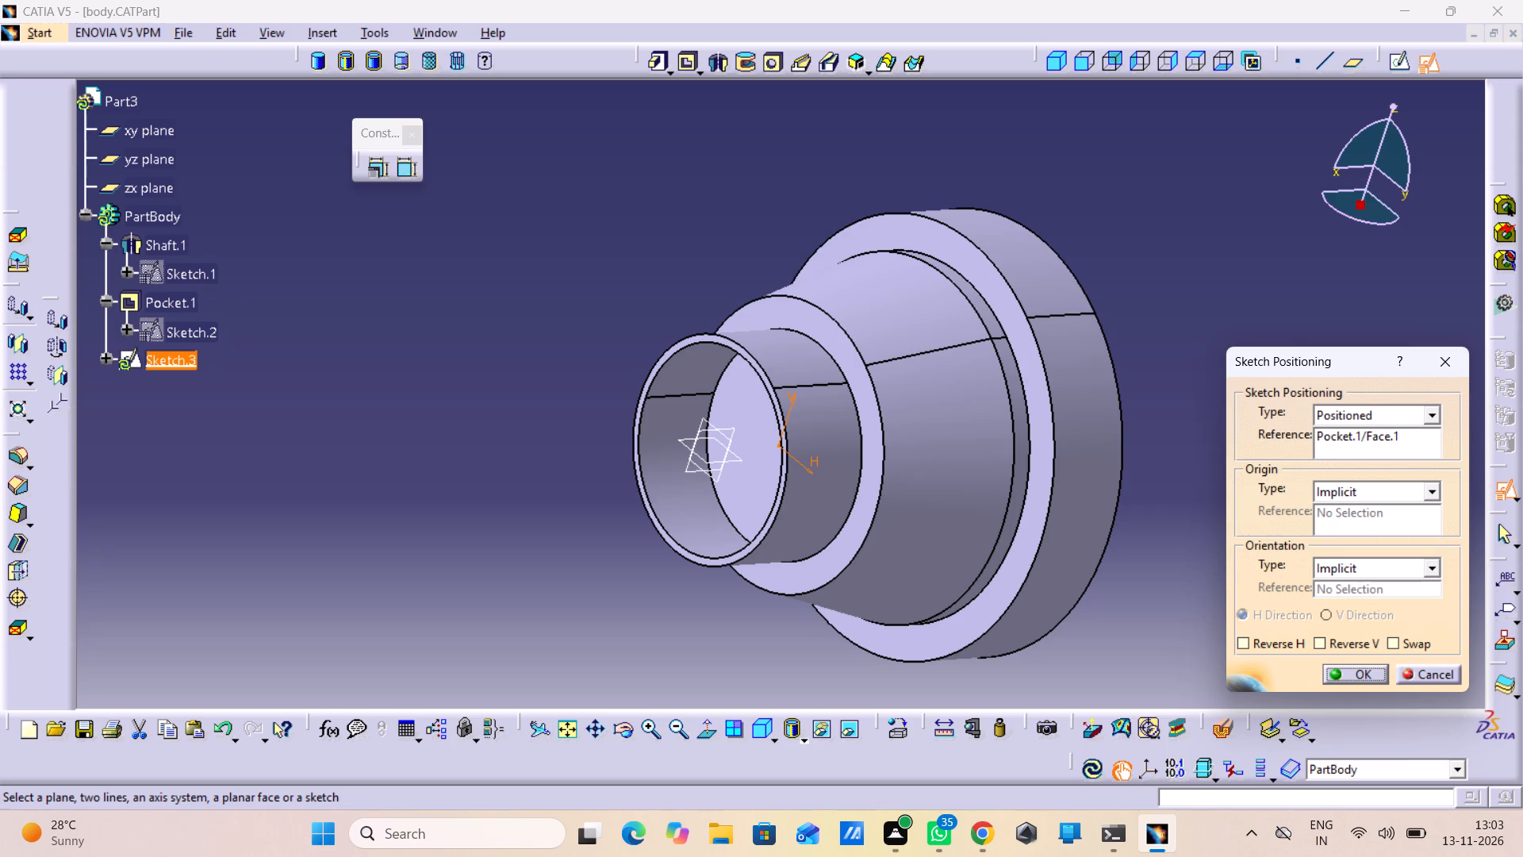
pyautogui.click(1333, 667)
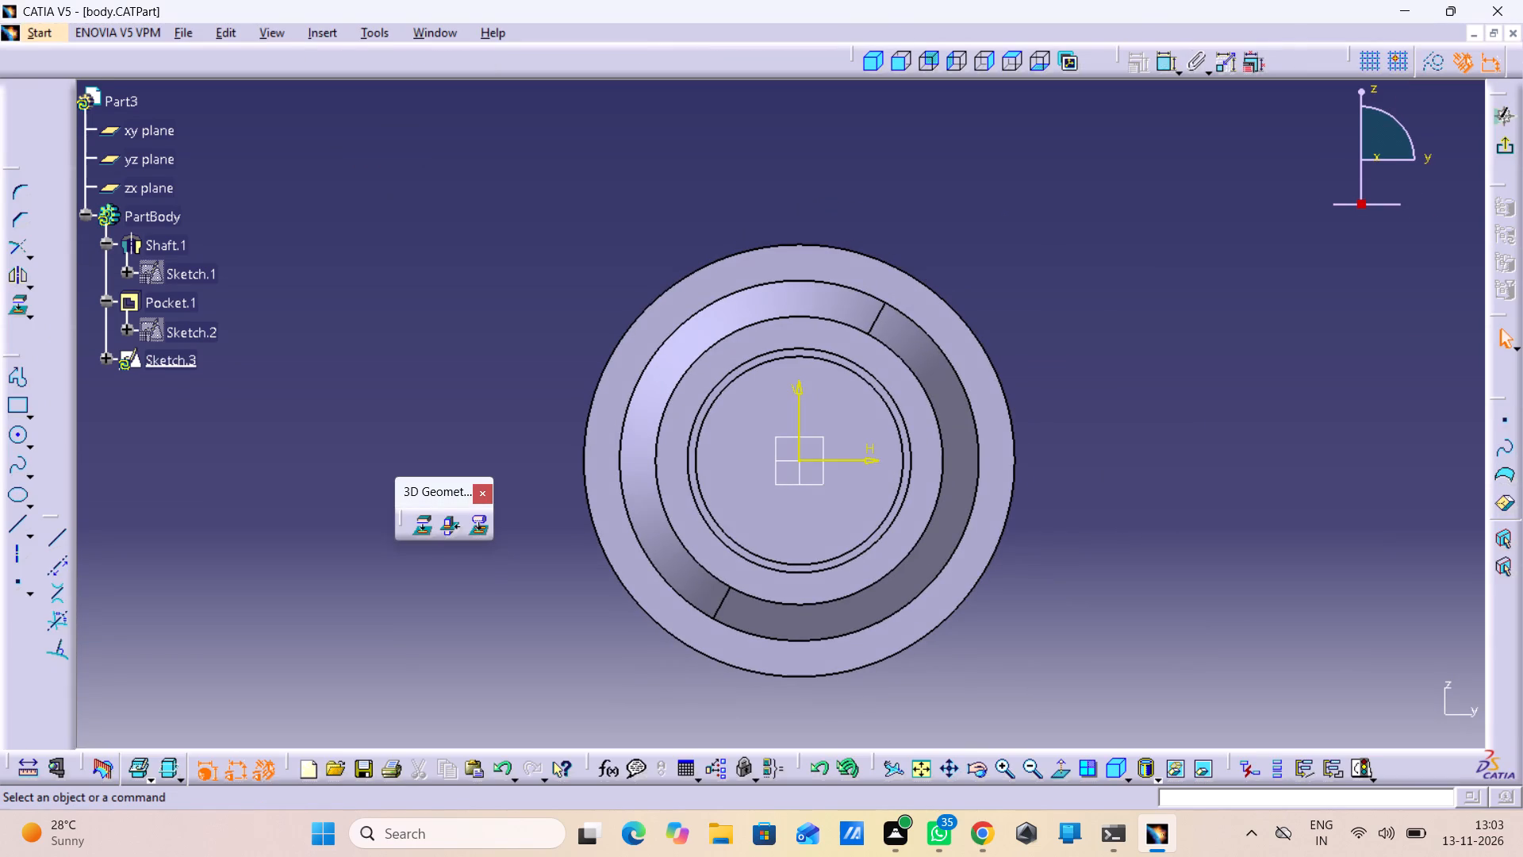
# Draw a circle centred on the sketch origin and set its diameter to 24 mm.
pyautogui.click(18, 435)
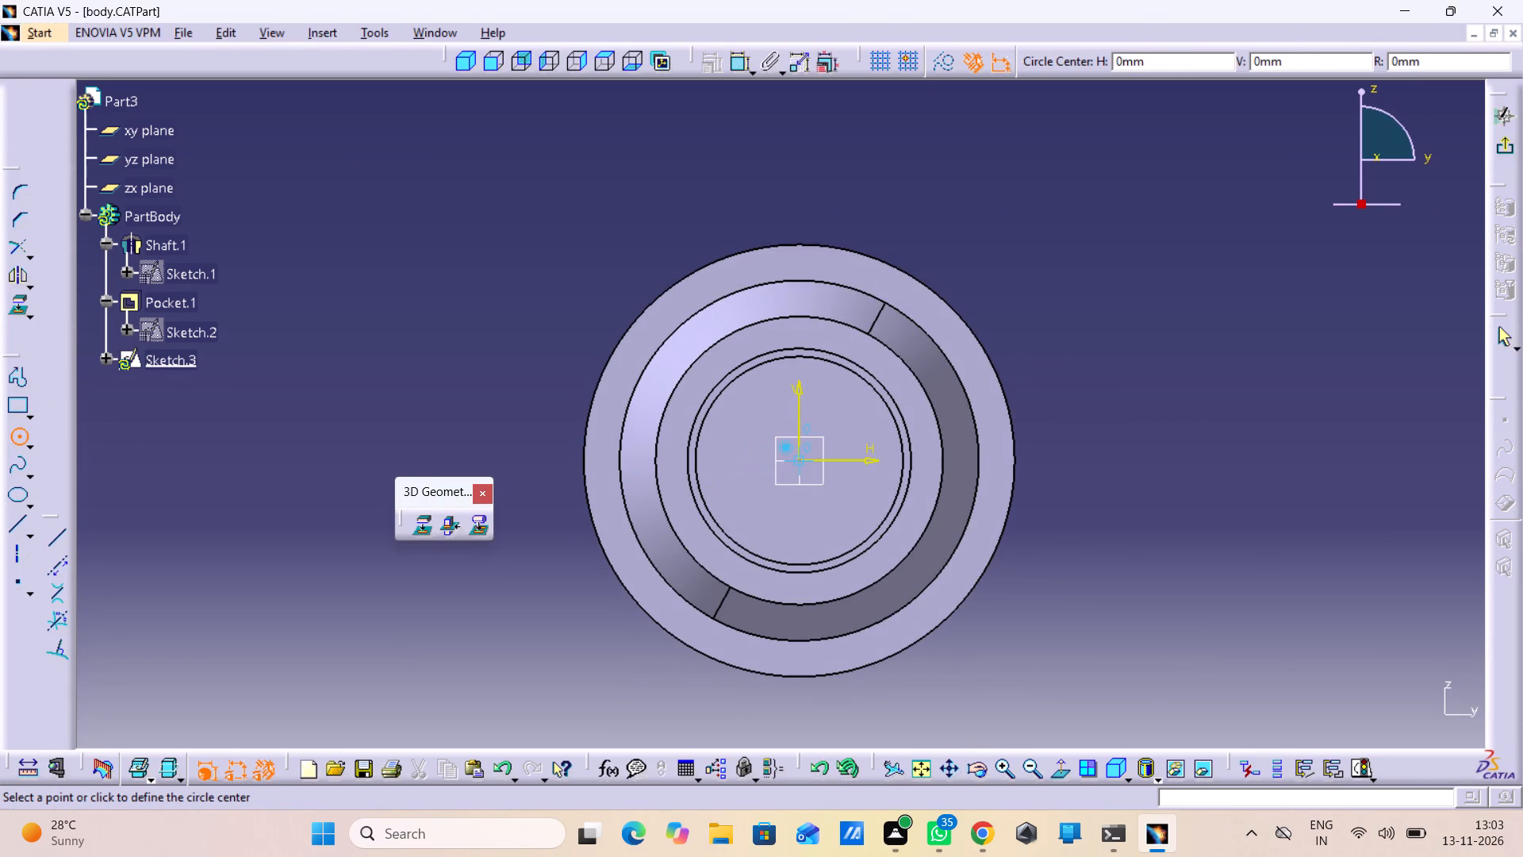
pyautogui.click(803, 459)
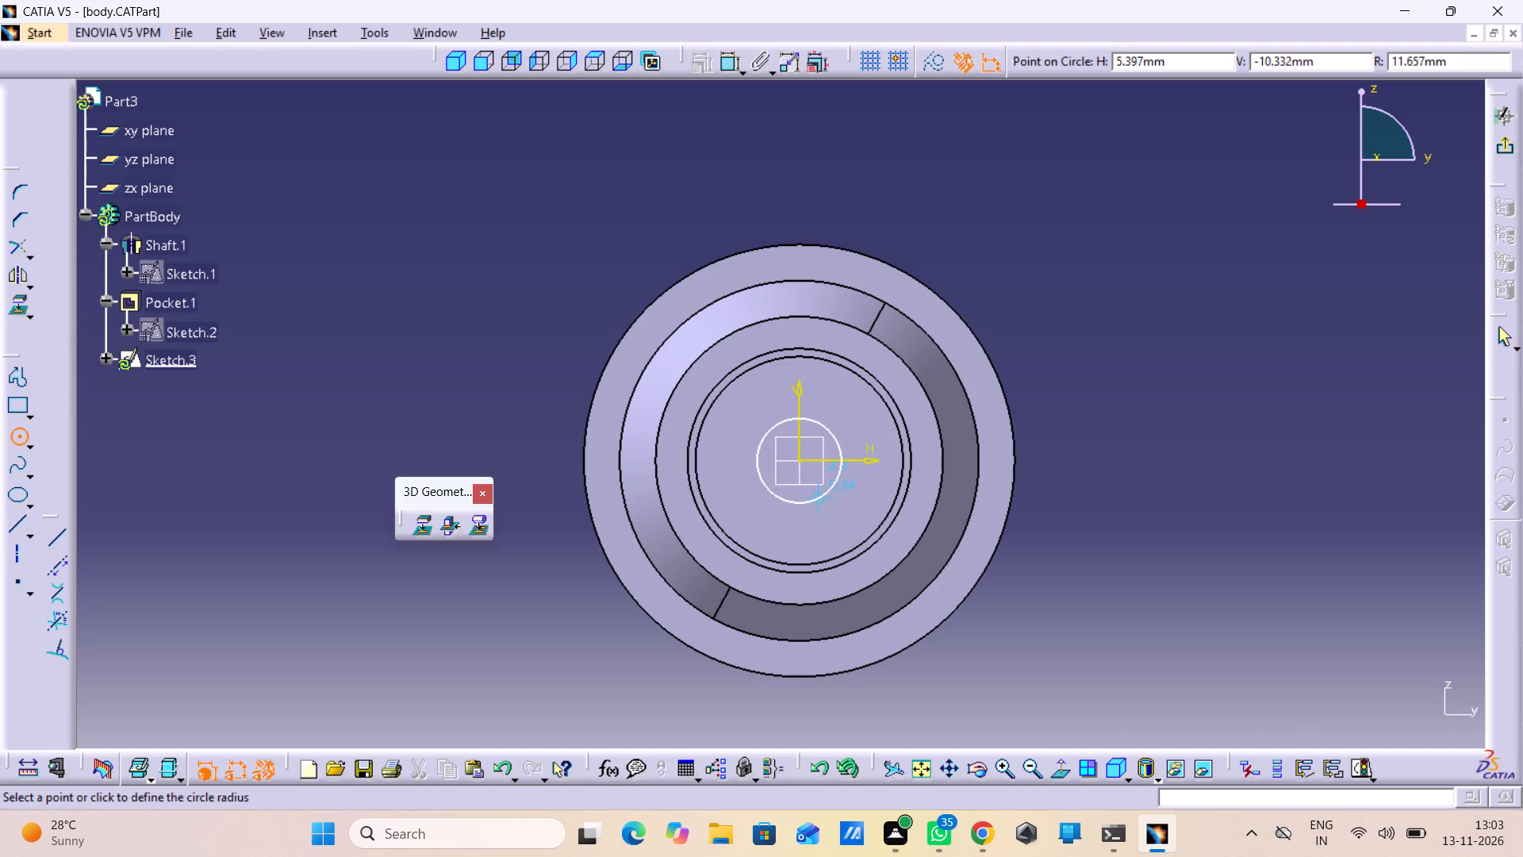
pyautogui.click(821, 503)
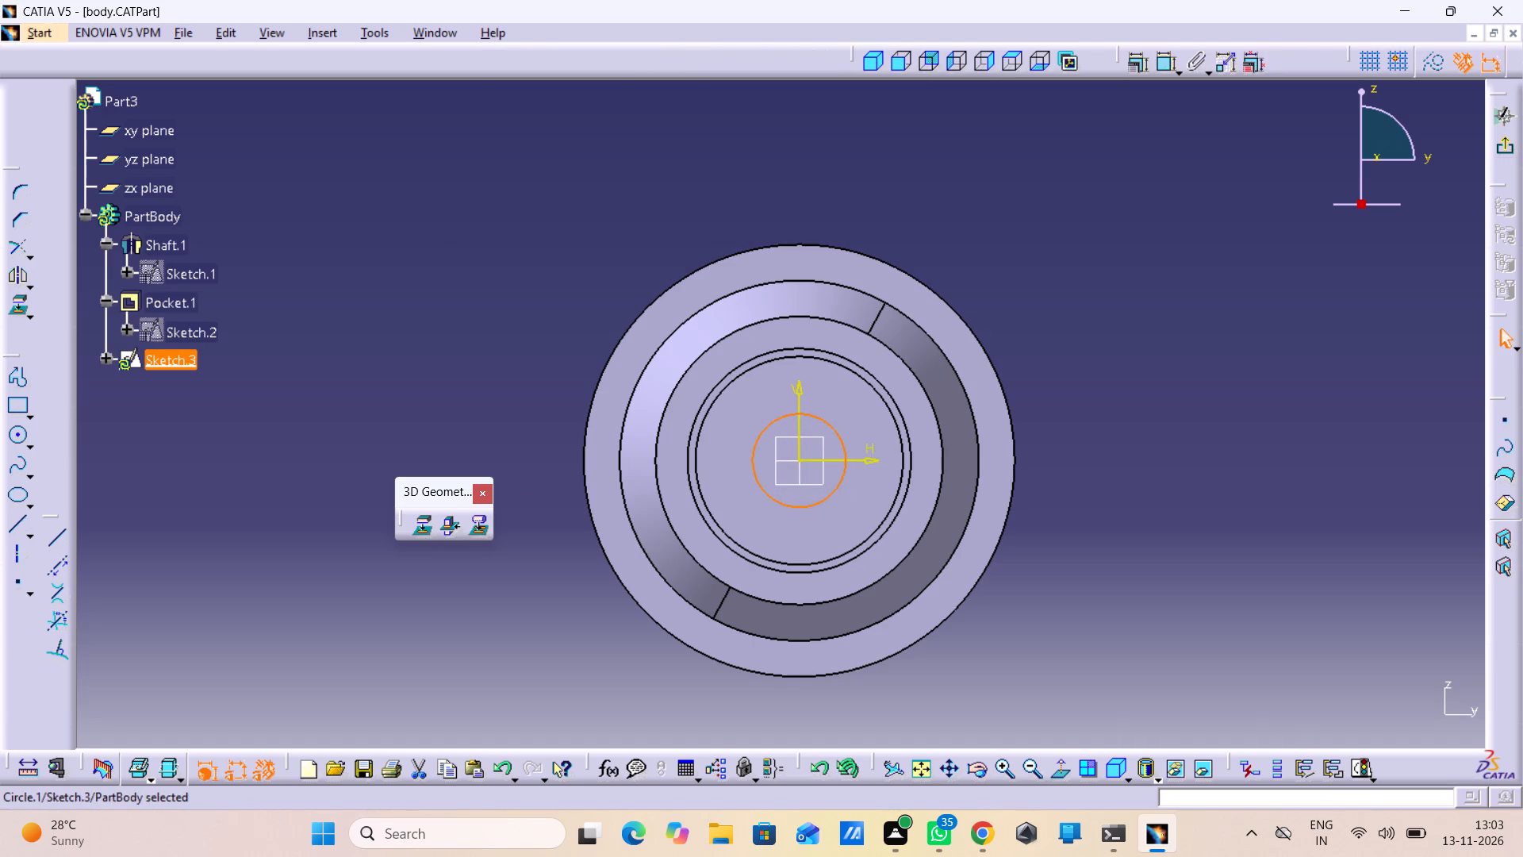
pyautogui.click(1166, 71)
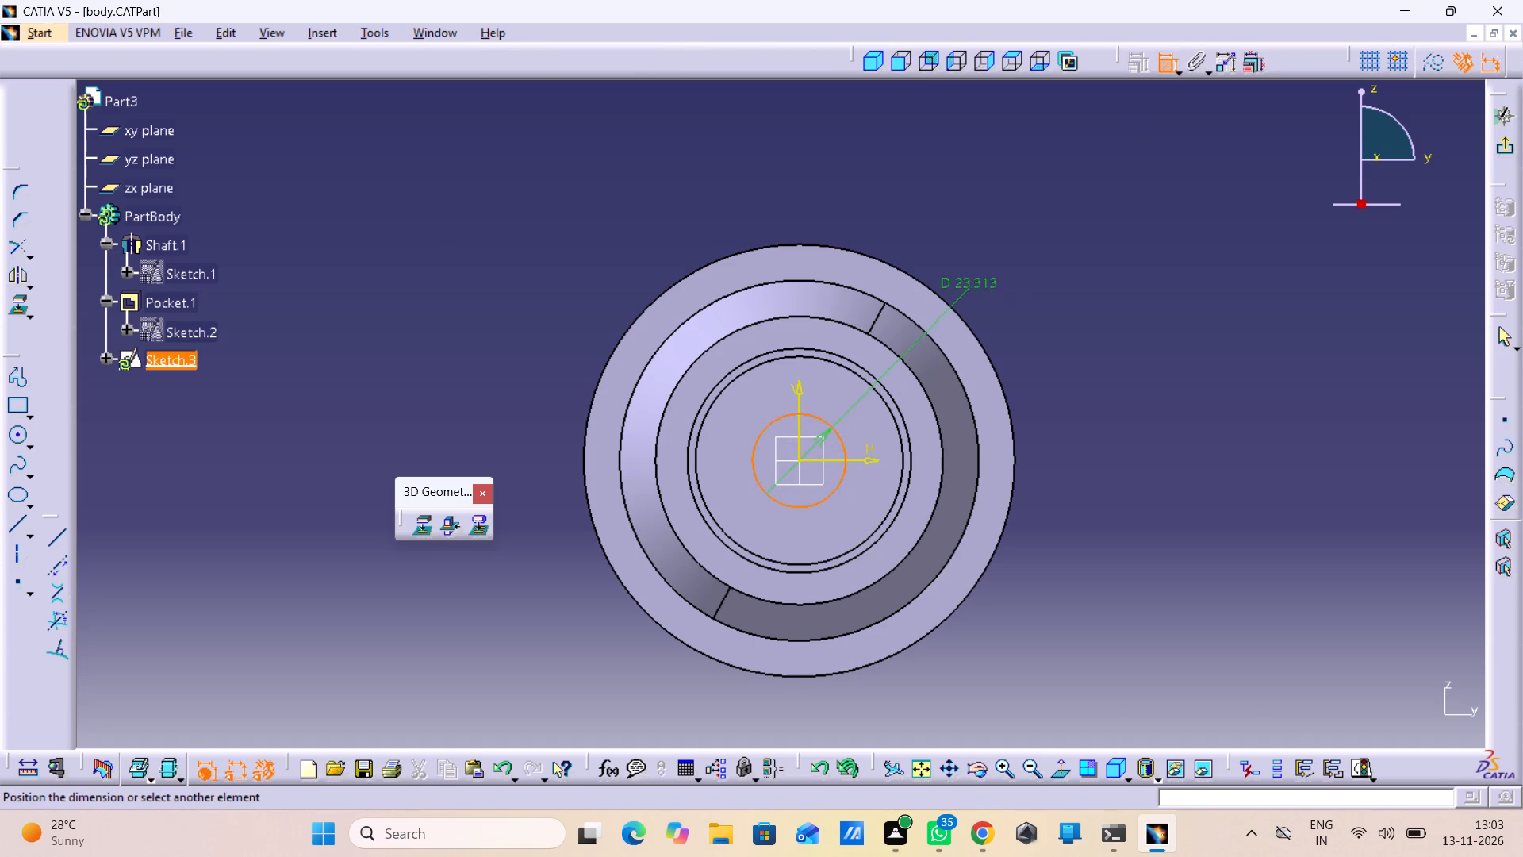
pyautogui.click(984, 267)
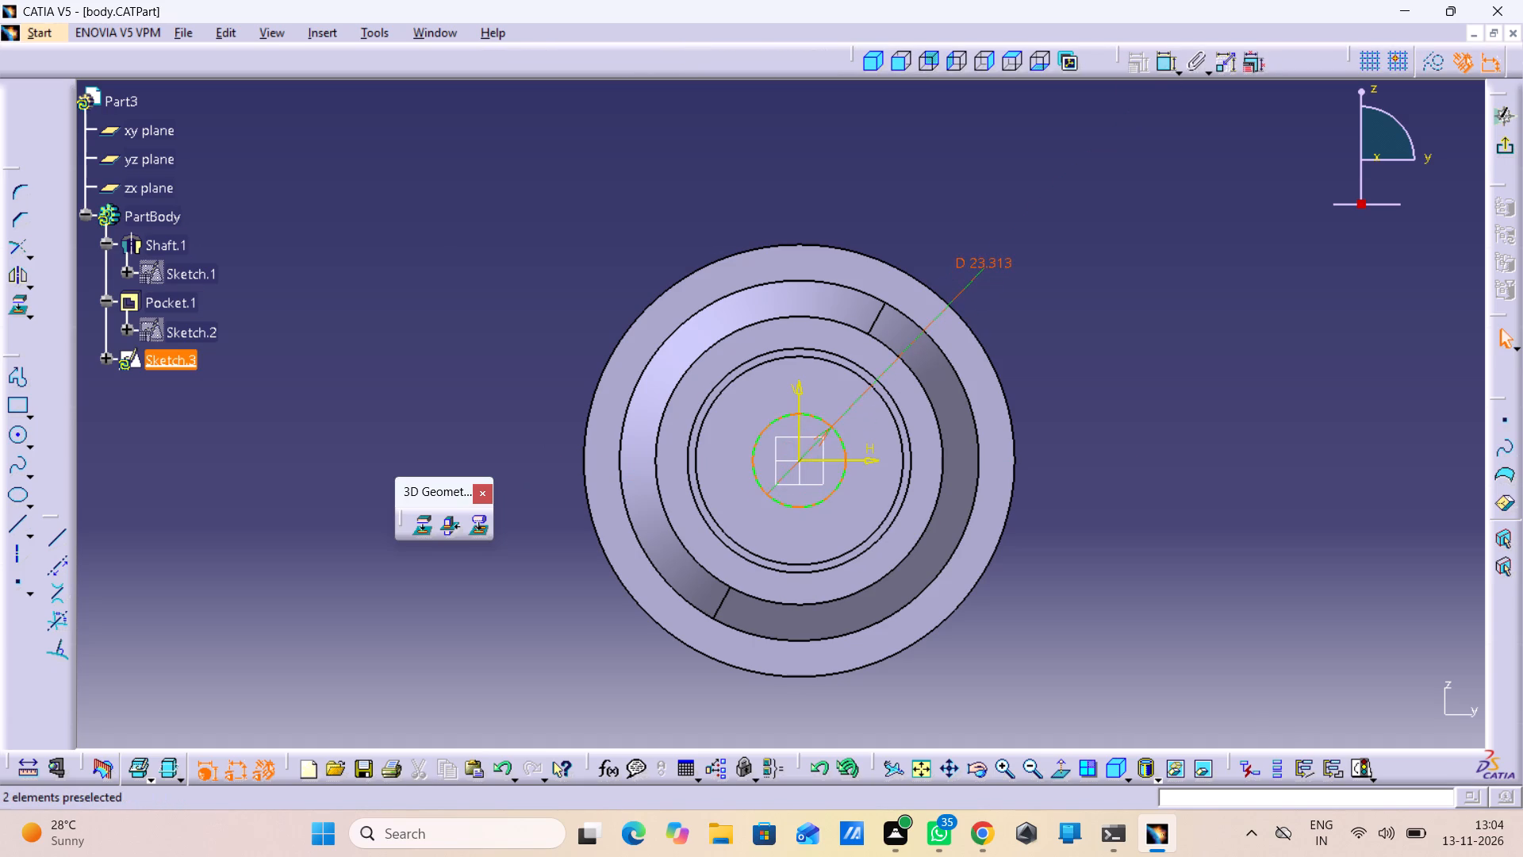
pyautogui.doubleClick(987, 259)
pyautogui.write('243')
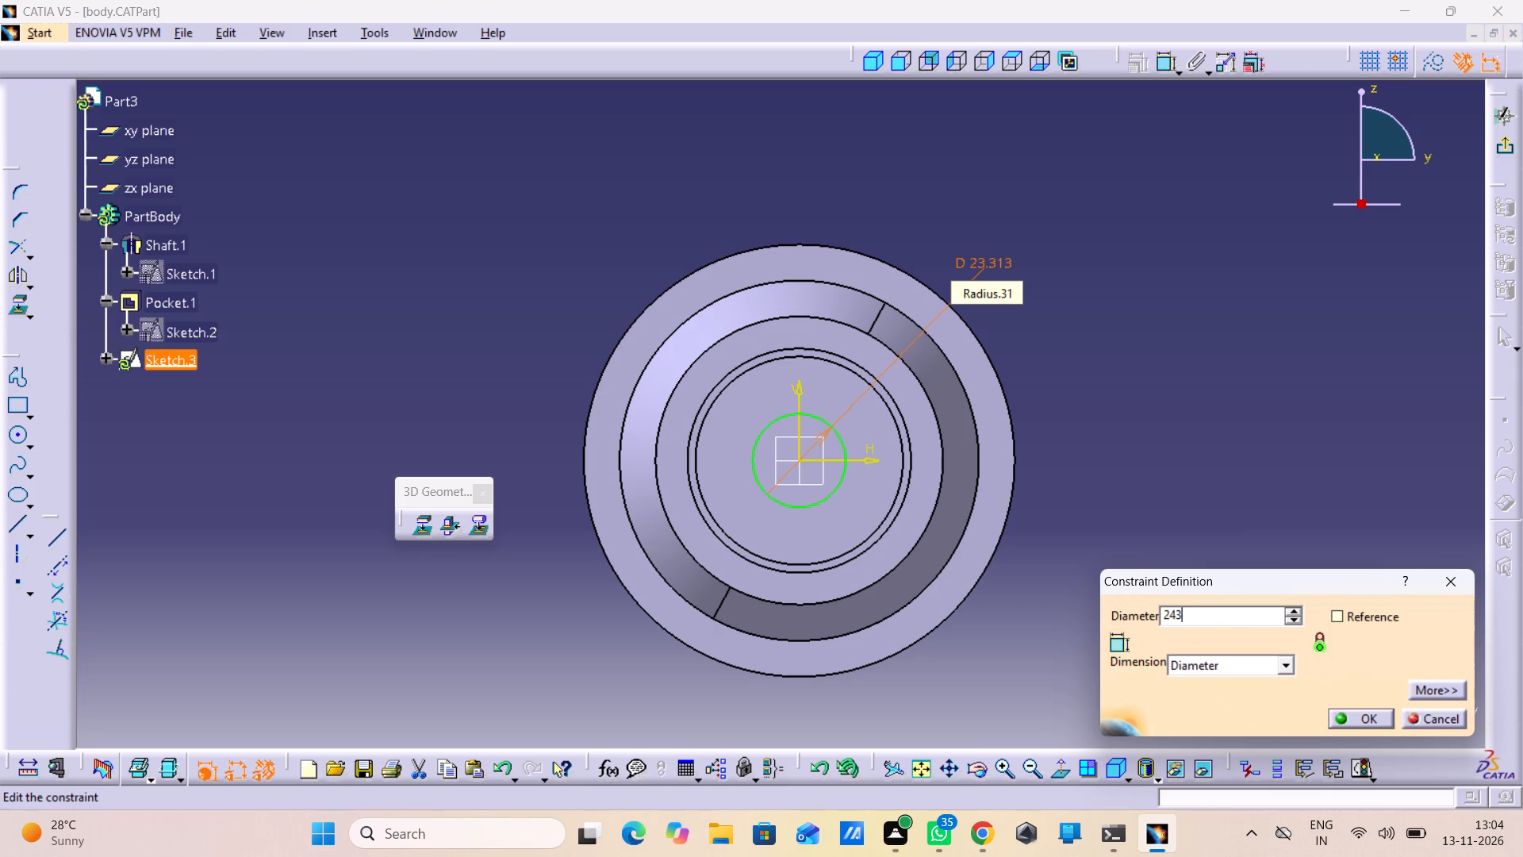
pyautogui.press('BackSpace')
pyautogui.press('Return')
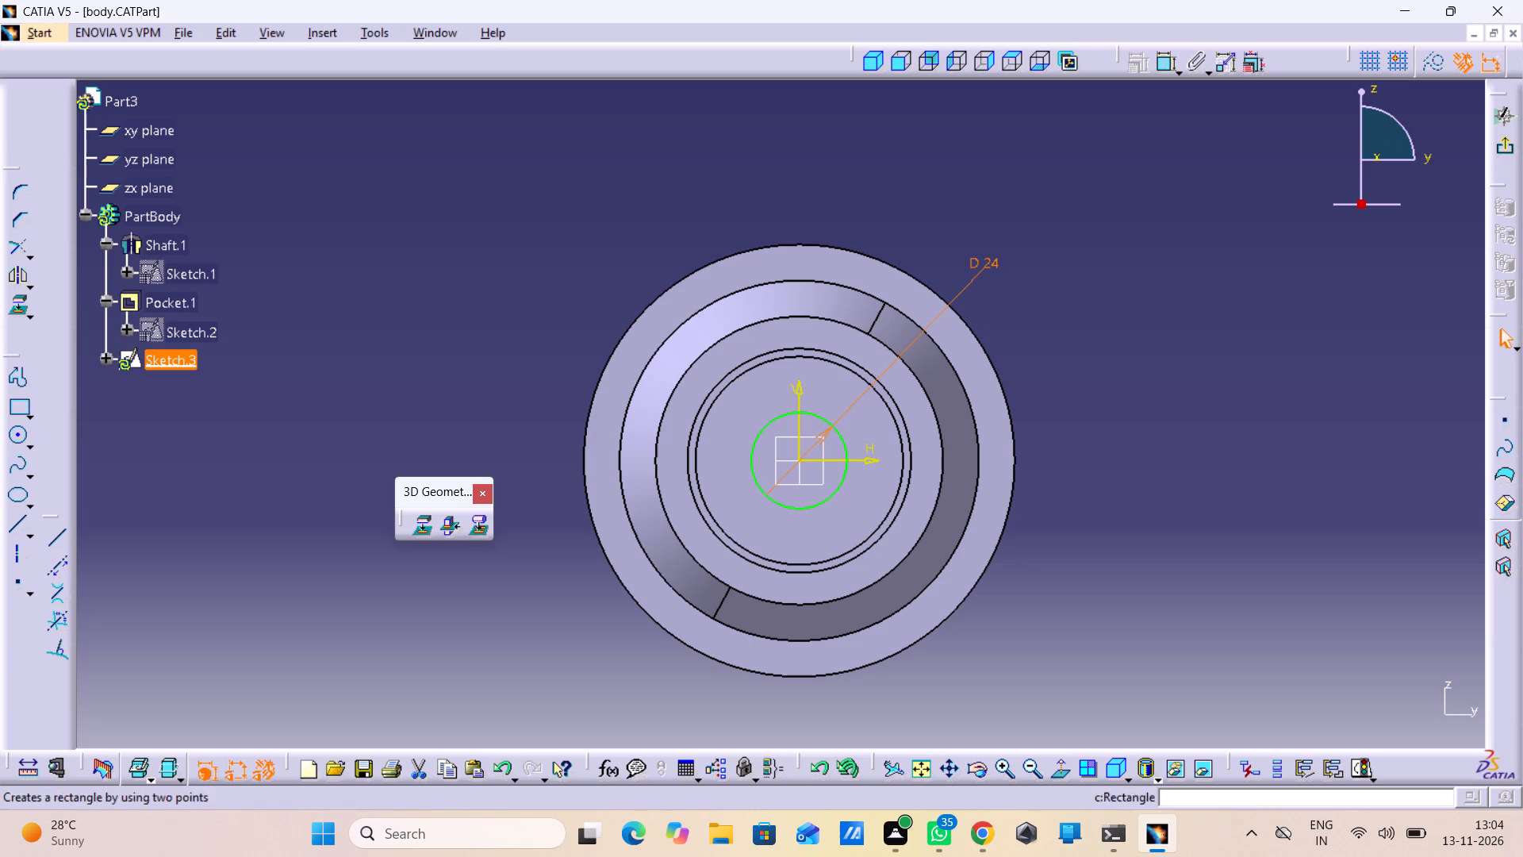
# Sketch an open three-line rectangular notch profile, about 9 mm long and 7 mm high, just beside the circle on the positive H side.
pyautogui.click(17, 376)
pyautogui.doubleClick(23, 377)
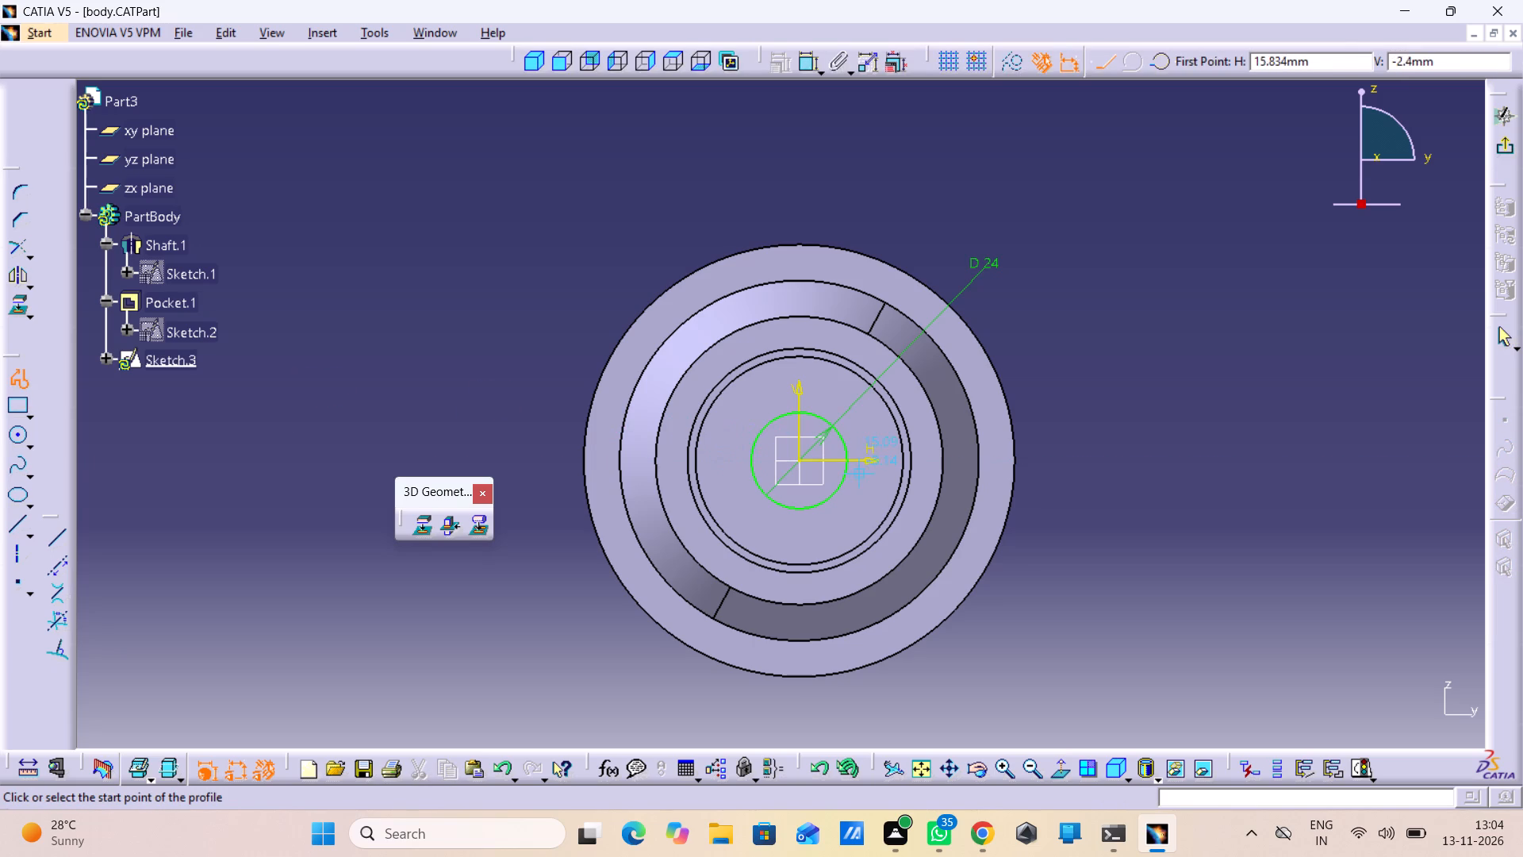
pyautogui.moveTo(846, 457); pyautogui.dragTo(845, 259, button='middle')
pyautogui.rightClick(846, 457)
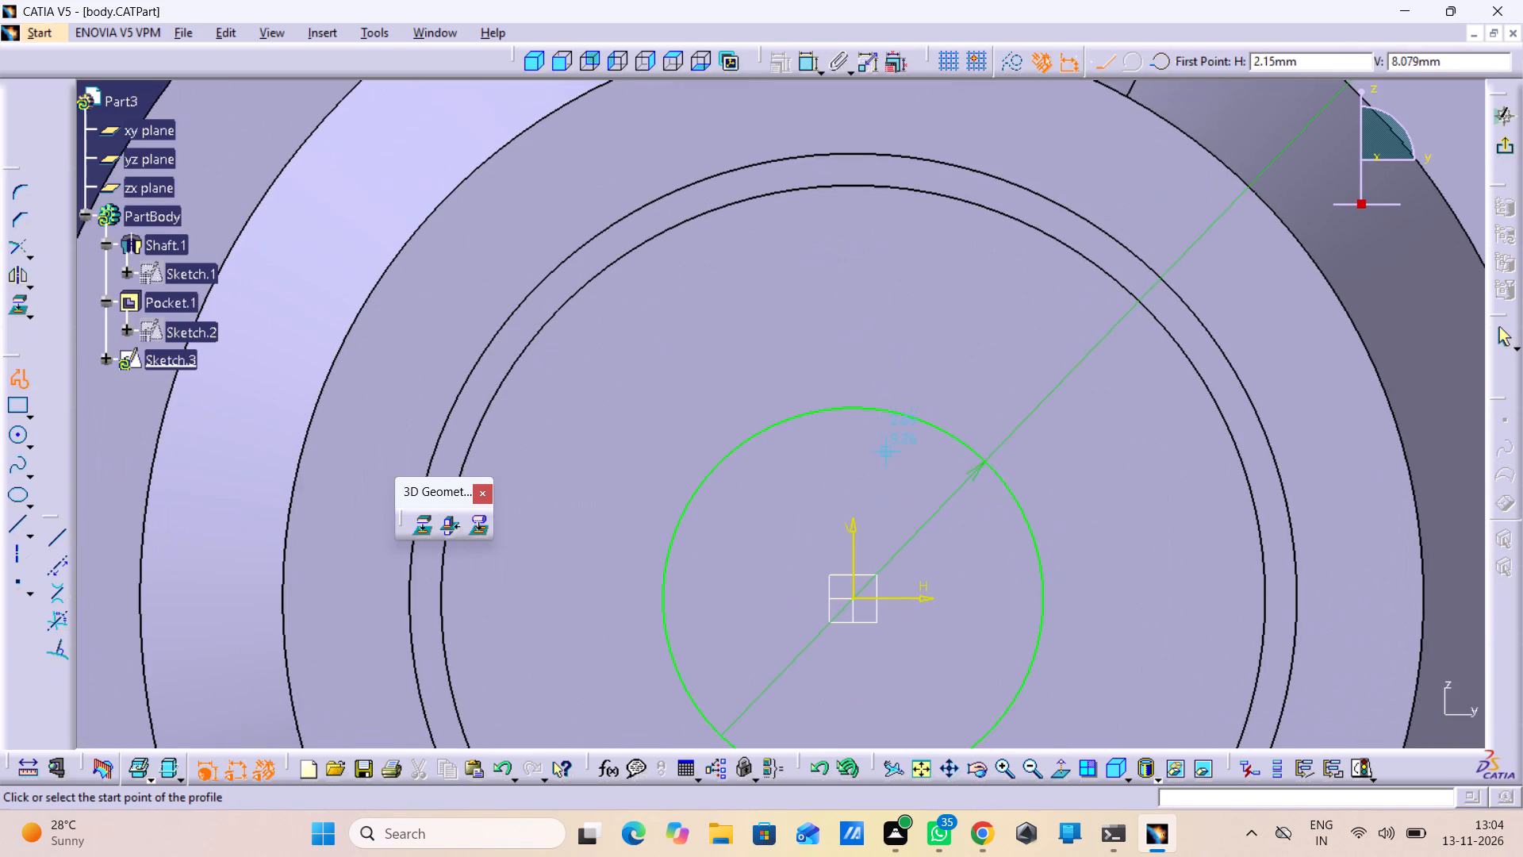
pyautogui.moveTo(890, 532); pyautogui.dragTo(872, 365, button='middle')
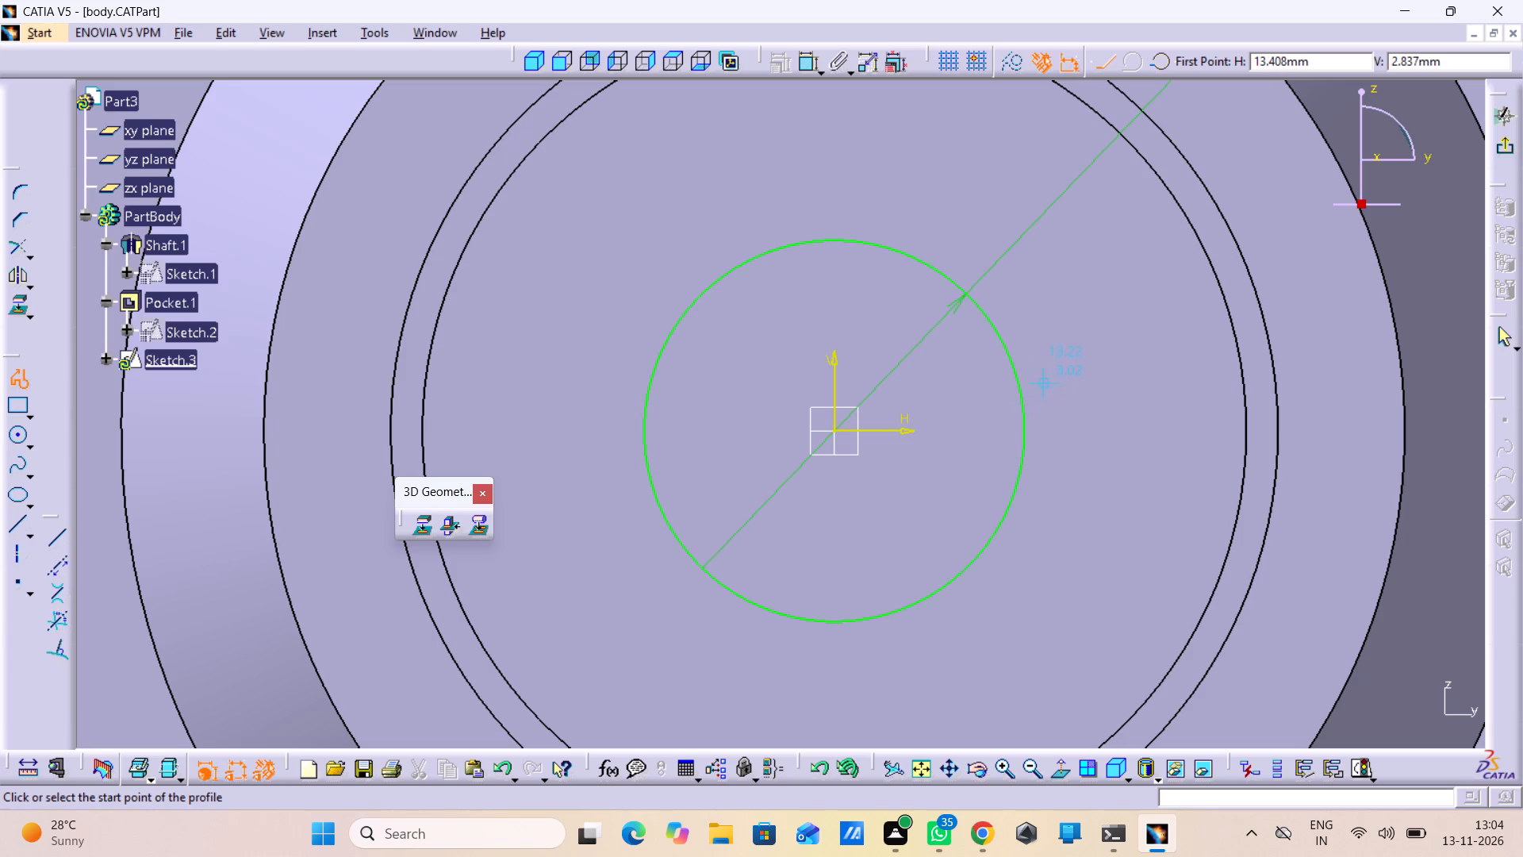
pyautogui.click(1042, 357)
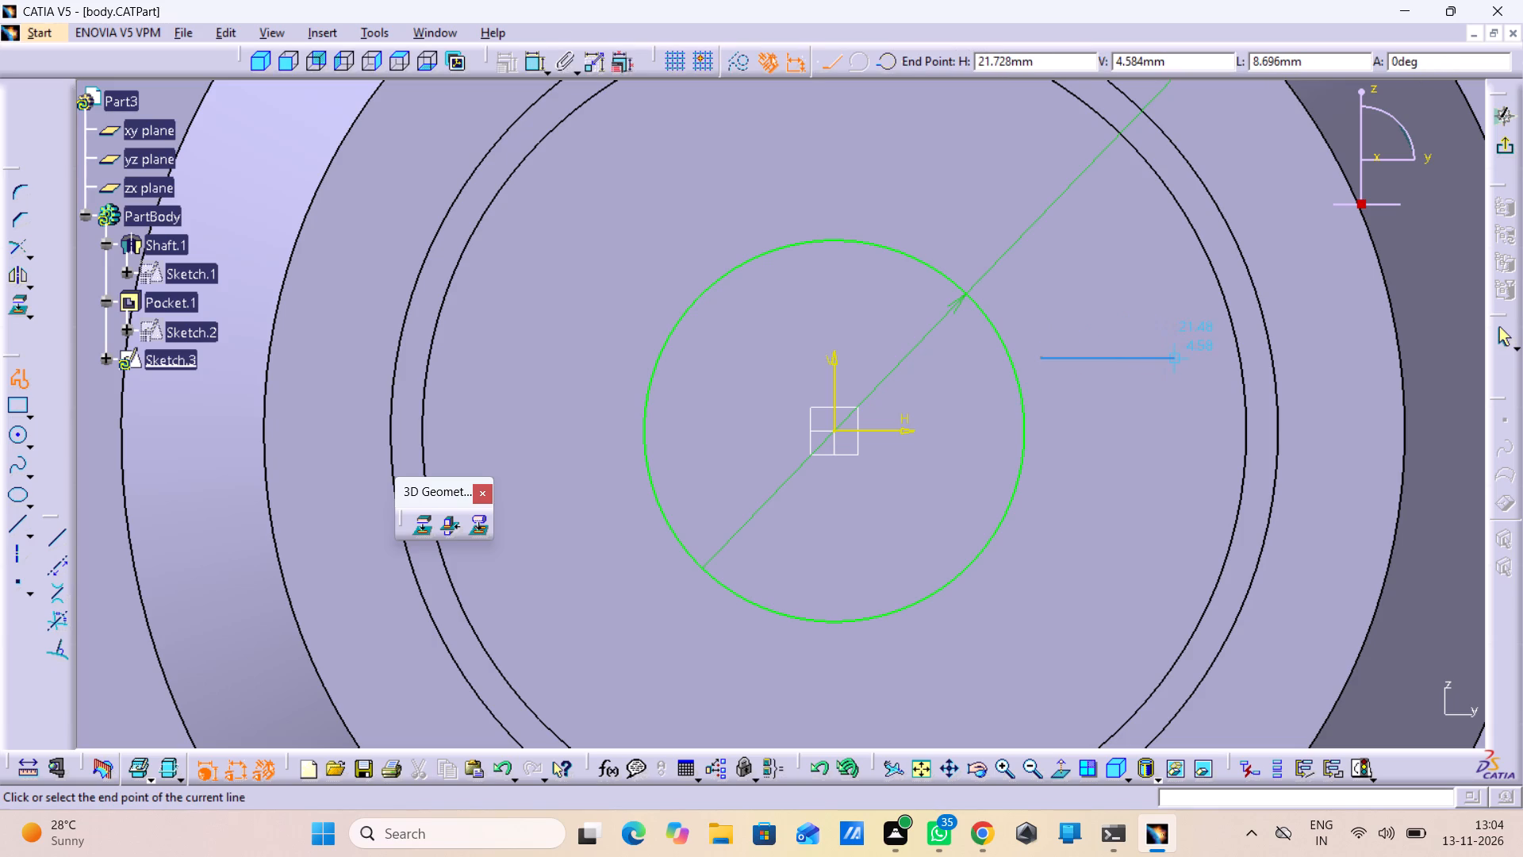
pyautogui.moveTo(1184, 358); pyautogui.dragTo(1197, 359)
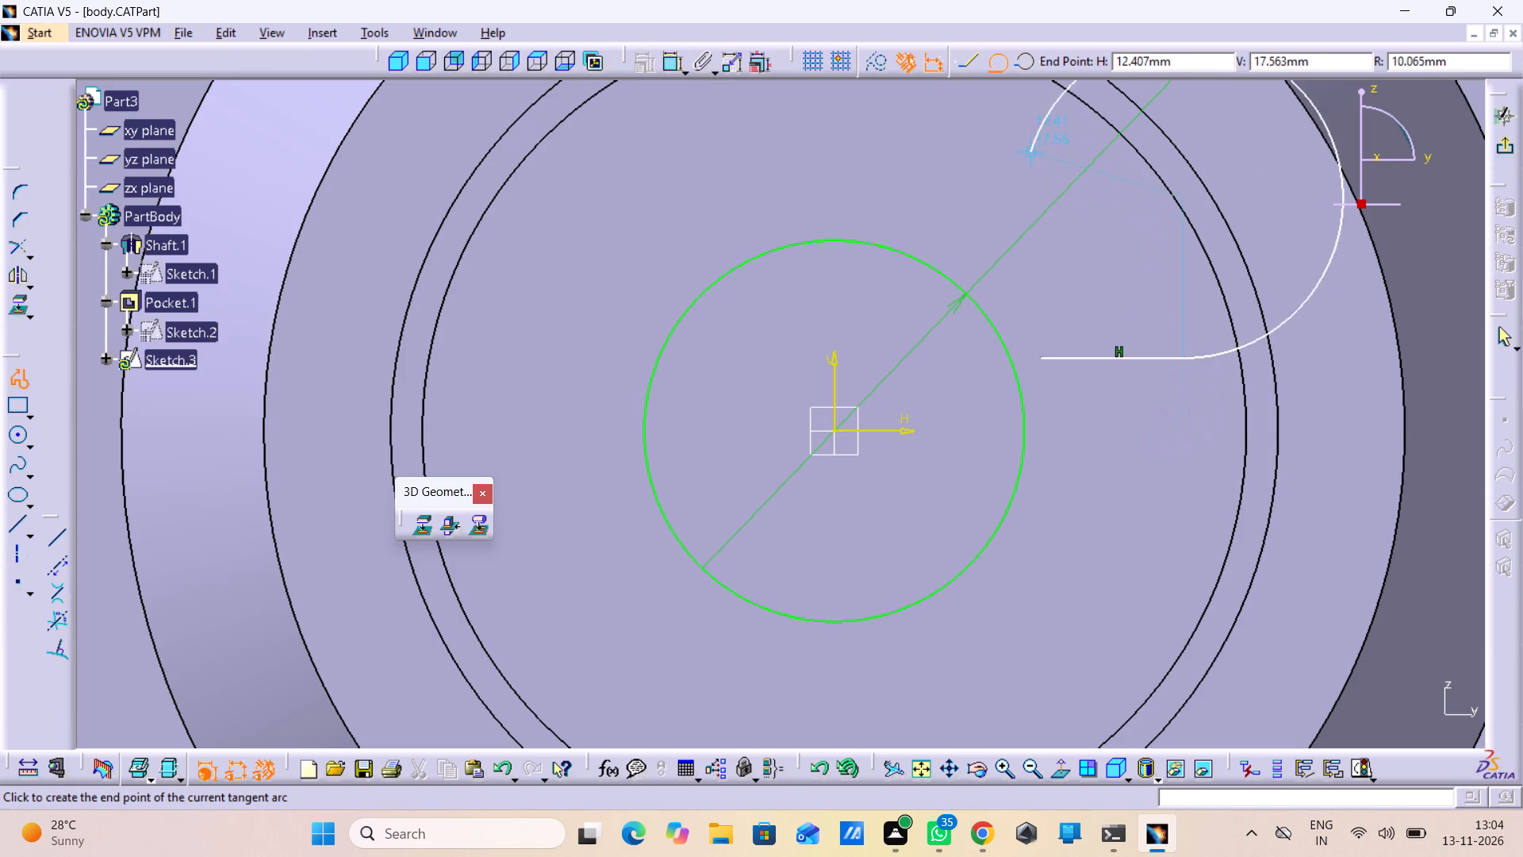
pyautogui.click(969, 65)
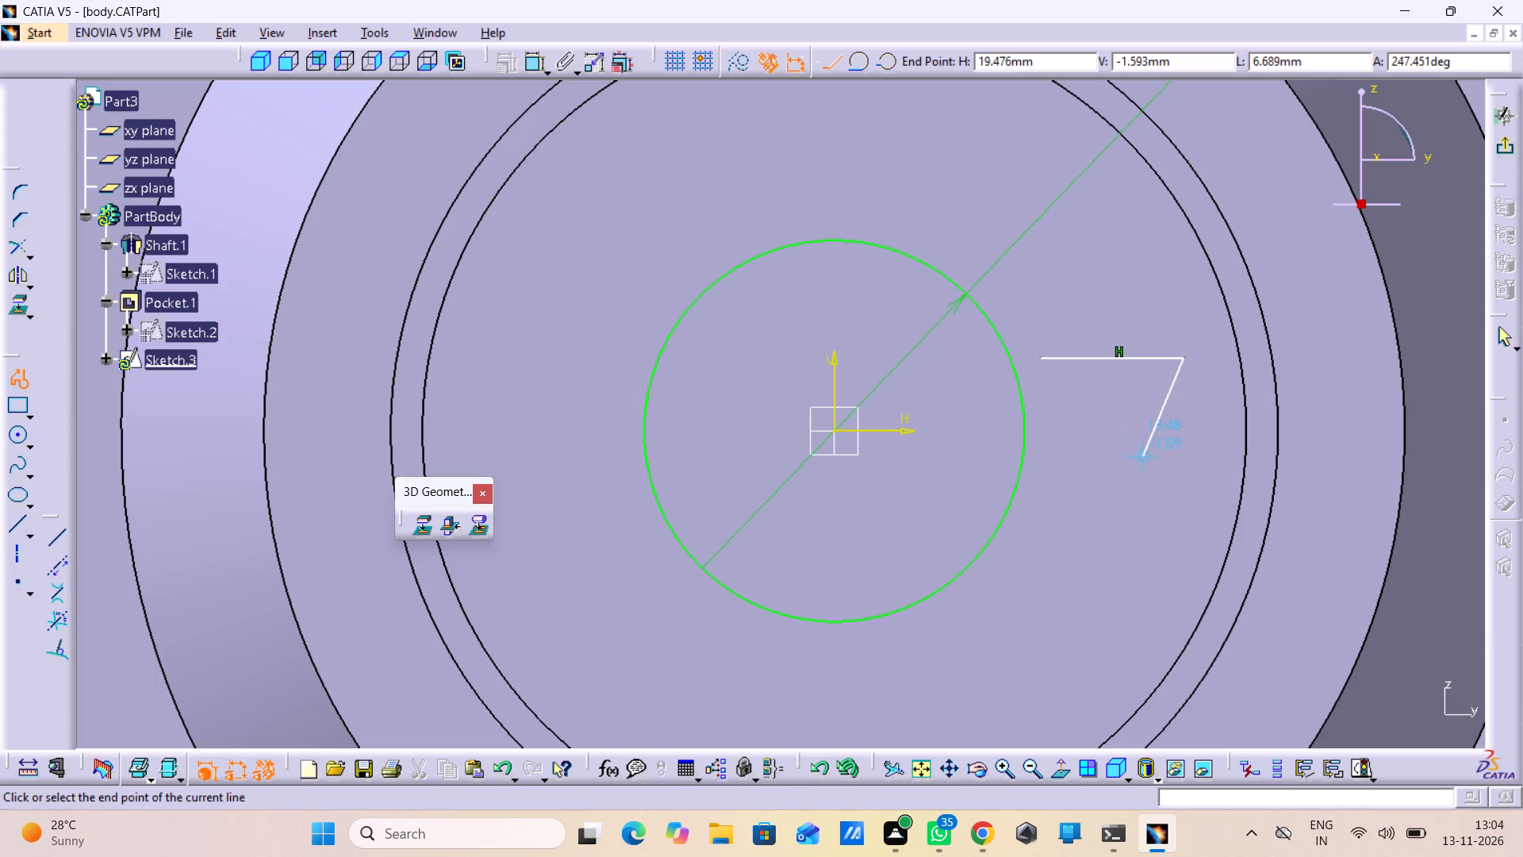
pyautogui.click(1187, 469)
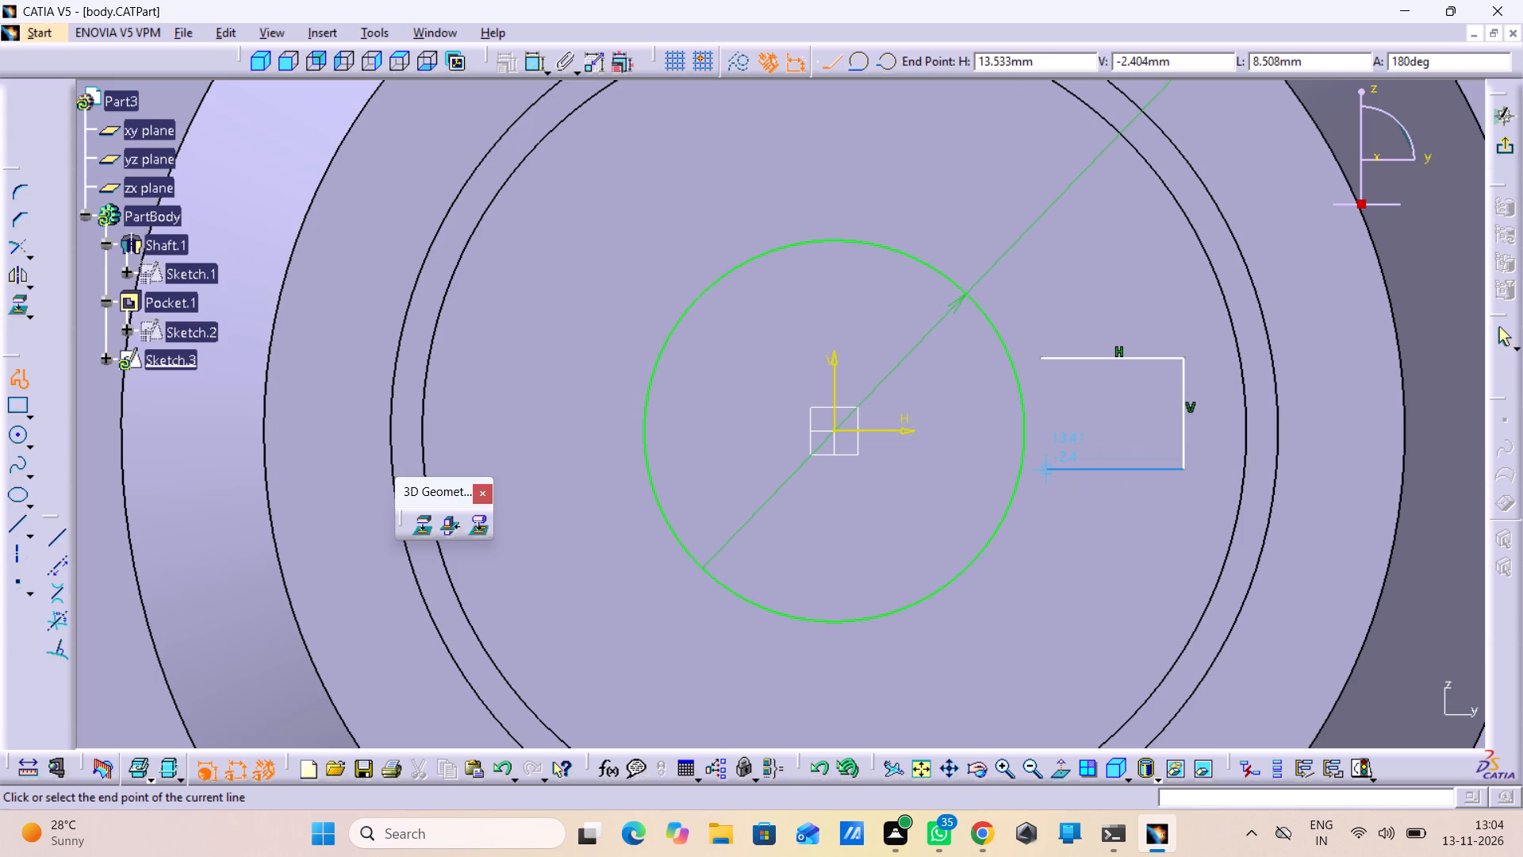
pyautogui.click(1042, 467)
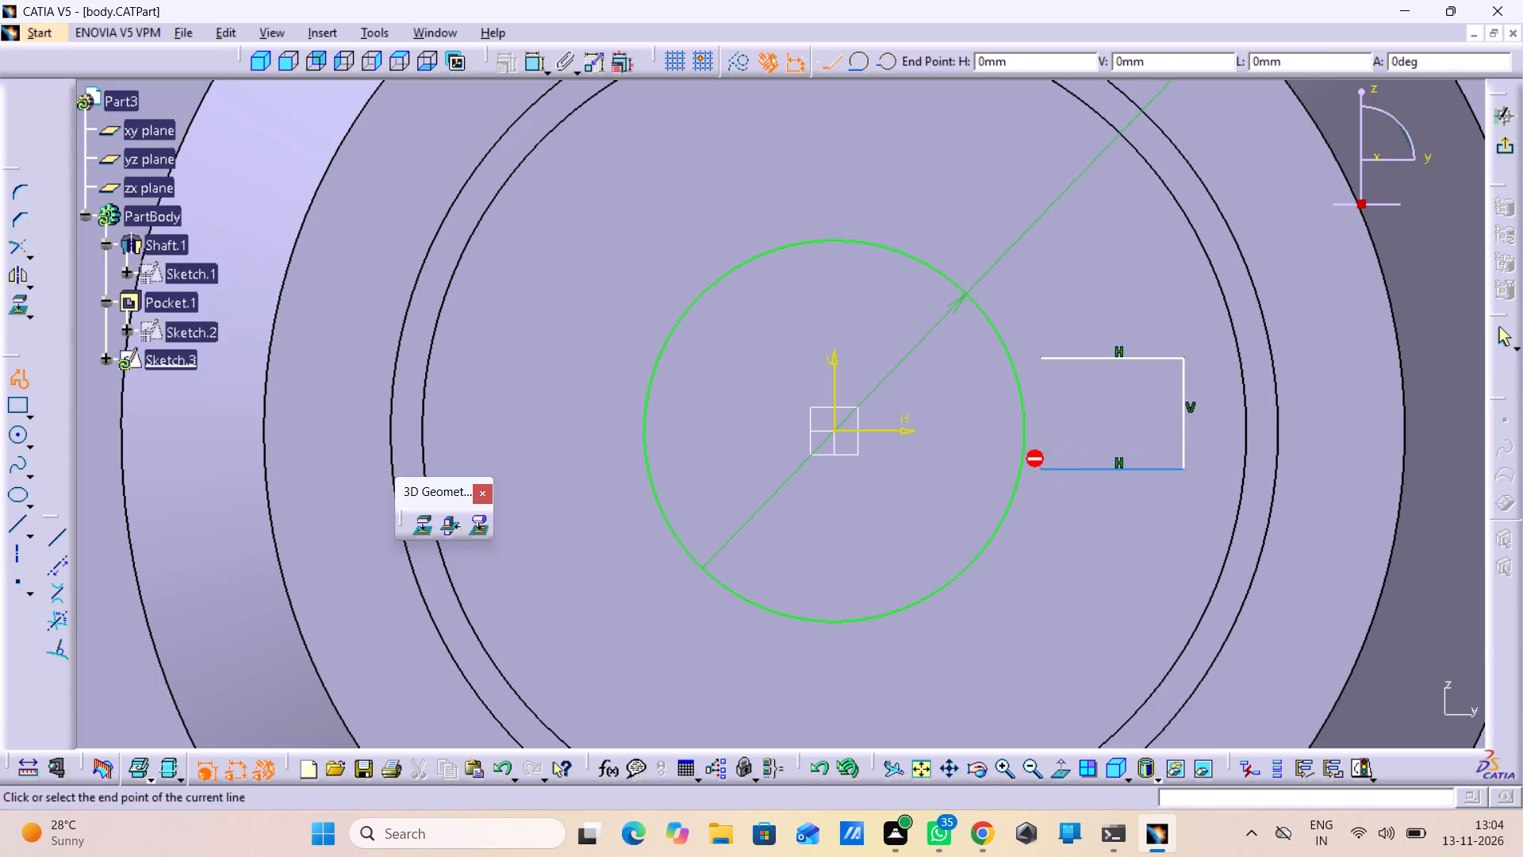
pyautogui.click(23, 377)
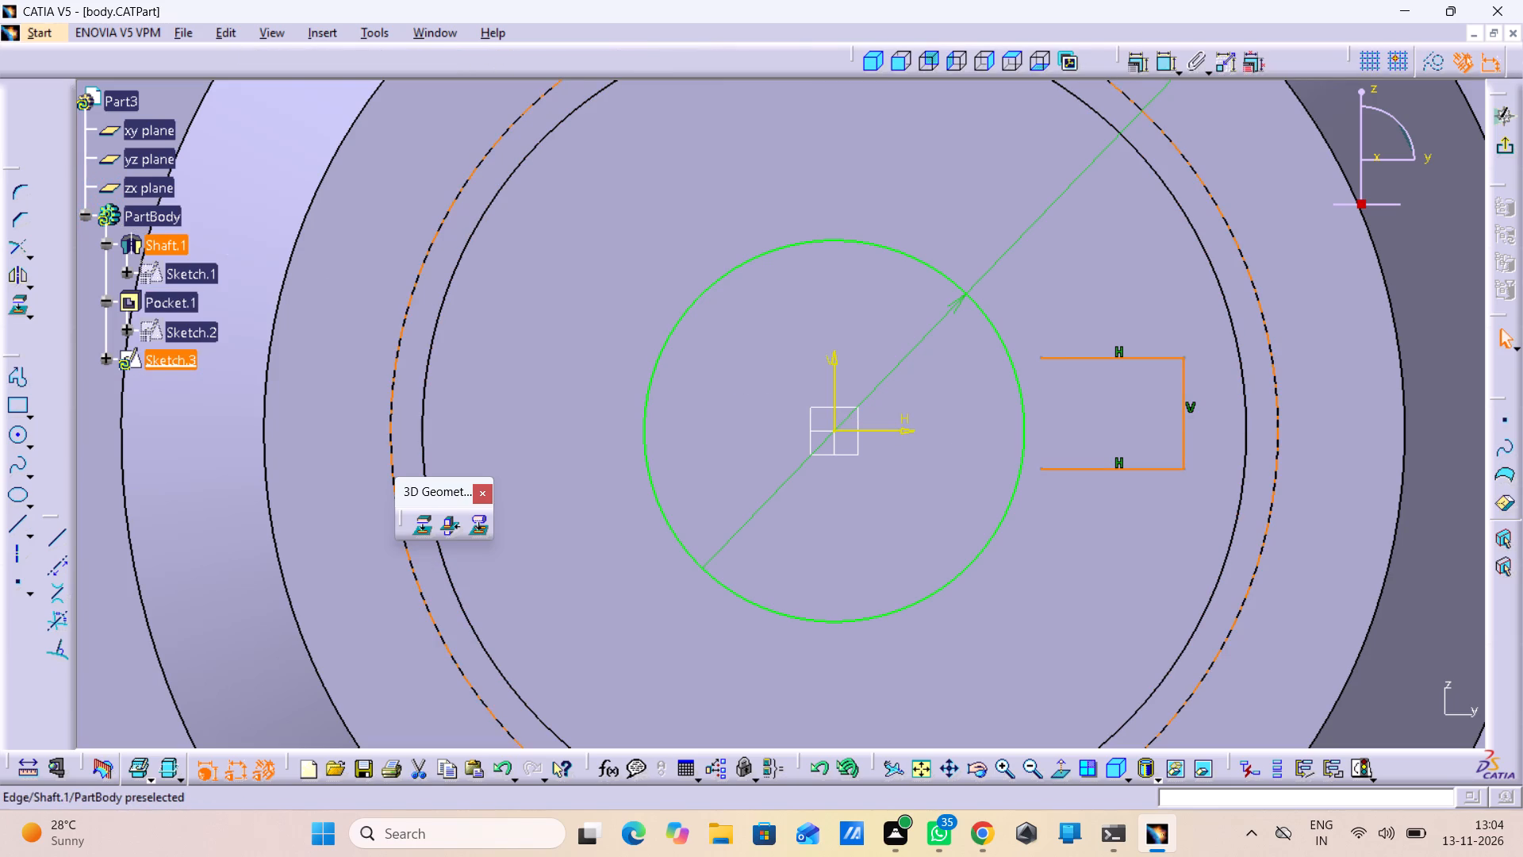
pyautogui.click(1399, 286)
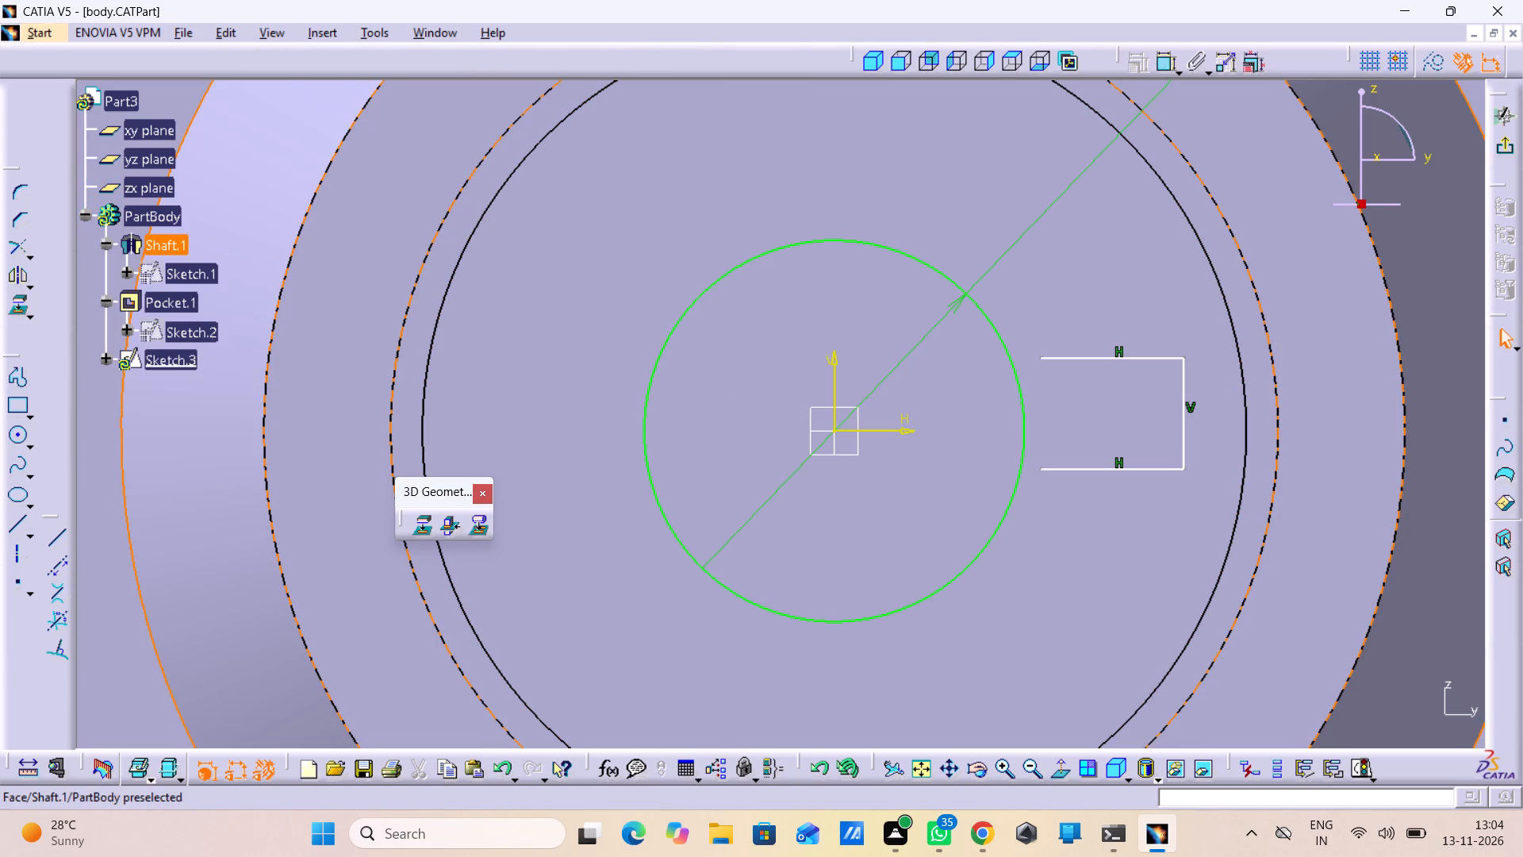
# Constrain the notch's two horizontal lines symmetric about the sketch's H axis.
pyautogui.moveTo(1157, 81); pyautogui.dragTo(1145, 125, button='middle')
pyautogui.moveTo(1145, 125); pyautogui.dragTo(1141, 271, button='middle')
pyautogui.rightClick(1145, 125)
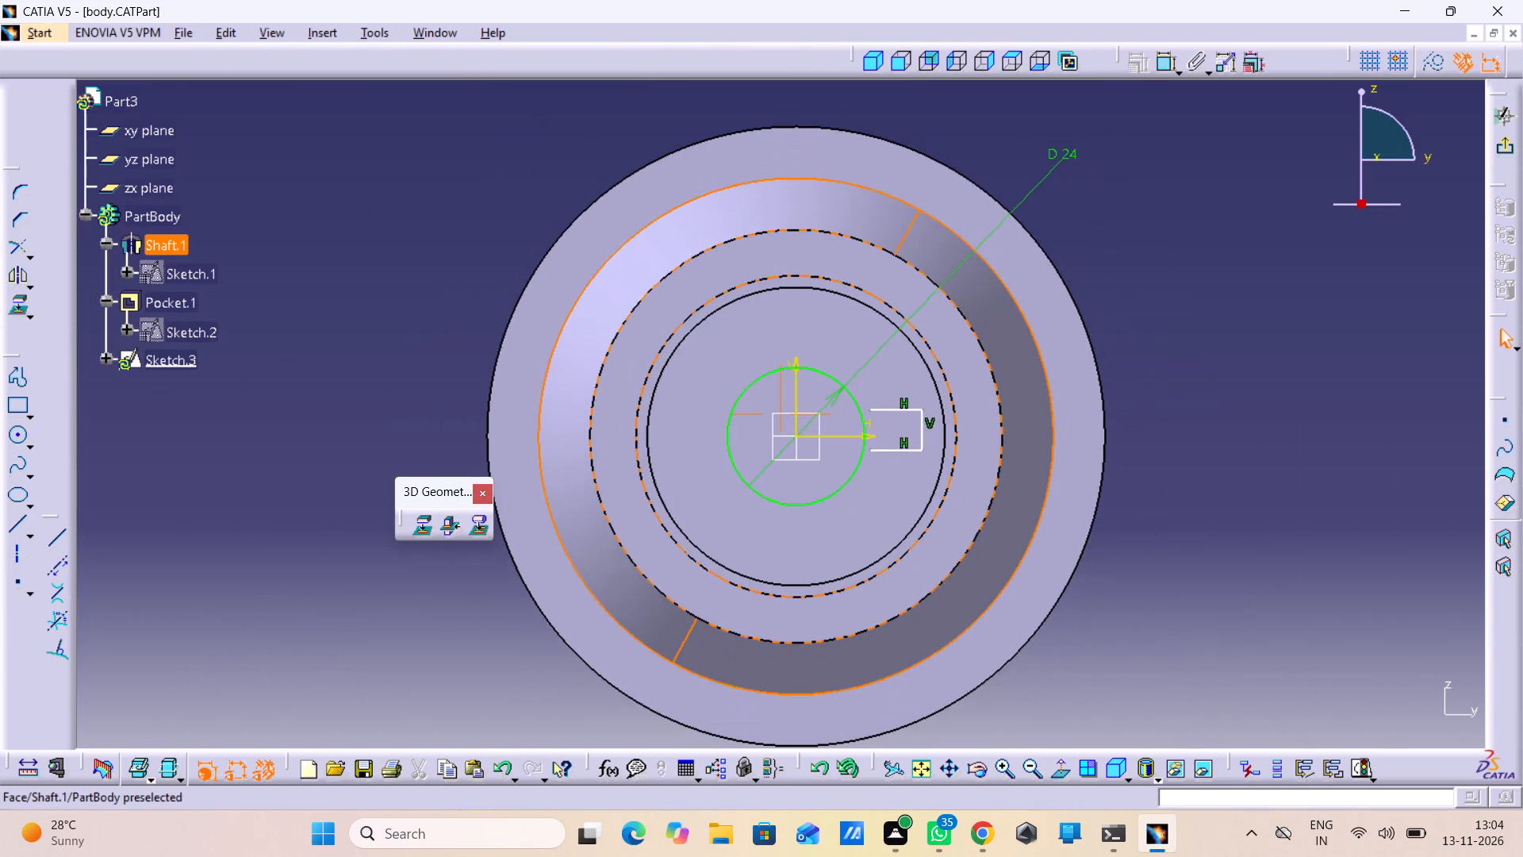
pyautogui.moveTo(1141, 271); pyautogui.dragTo(1141, 272, button='middle')
pyautogui.click(1185, 212)
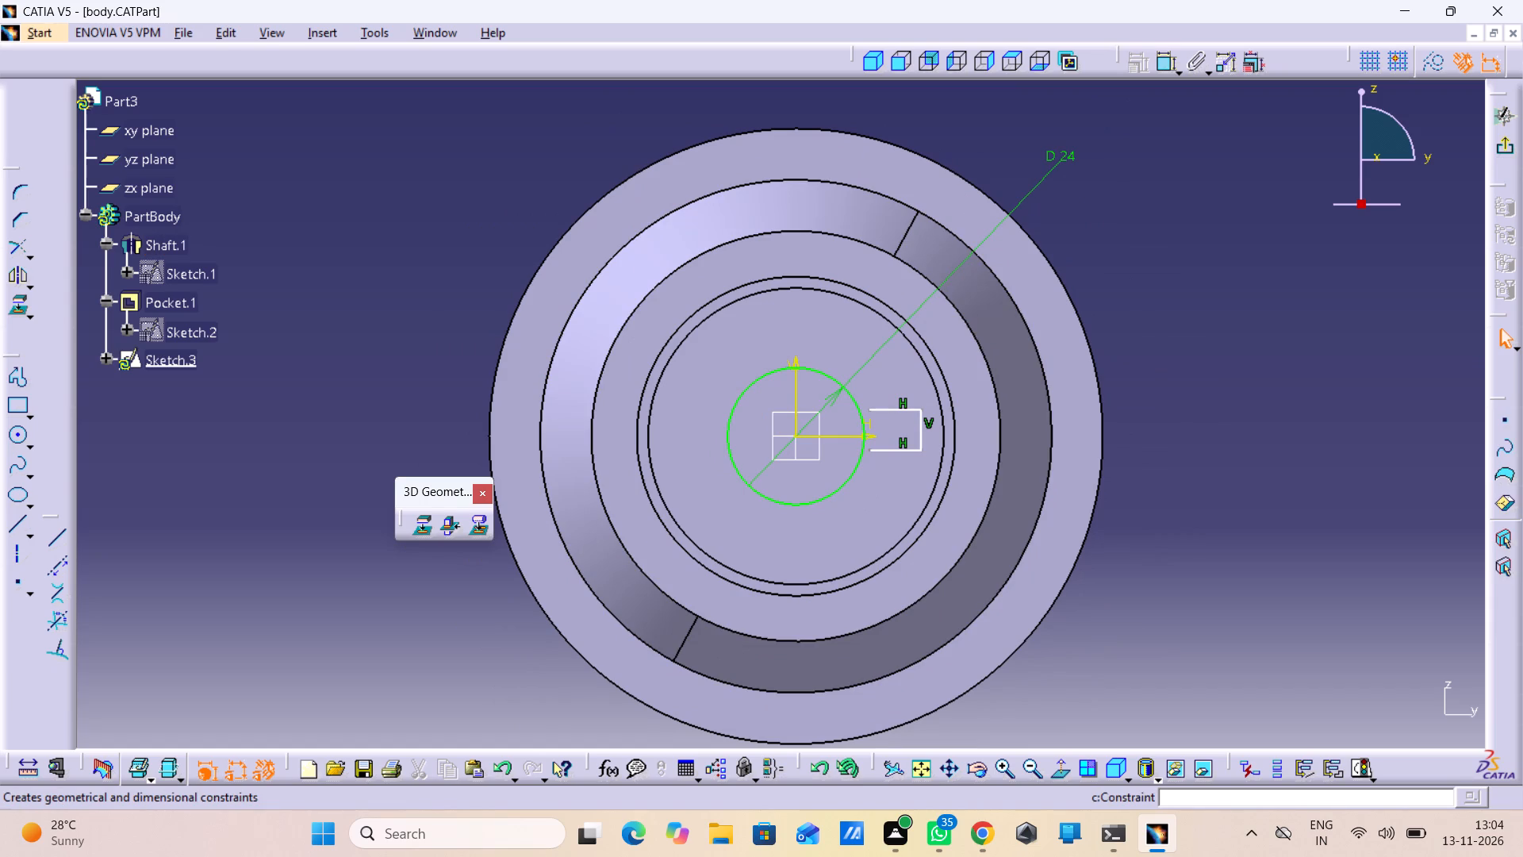
pyautogui.click(1167, 67)
pyautogui.tripleClick(1167, 67)
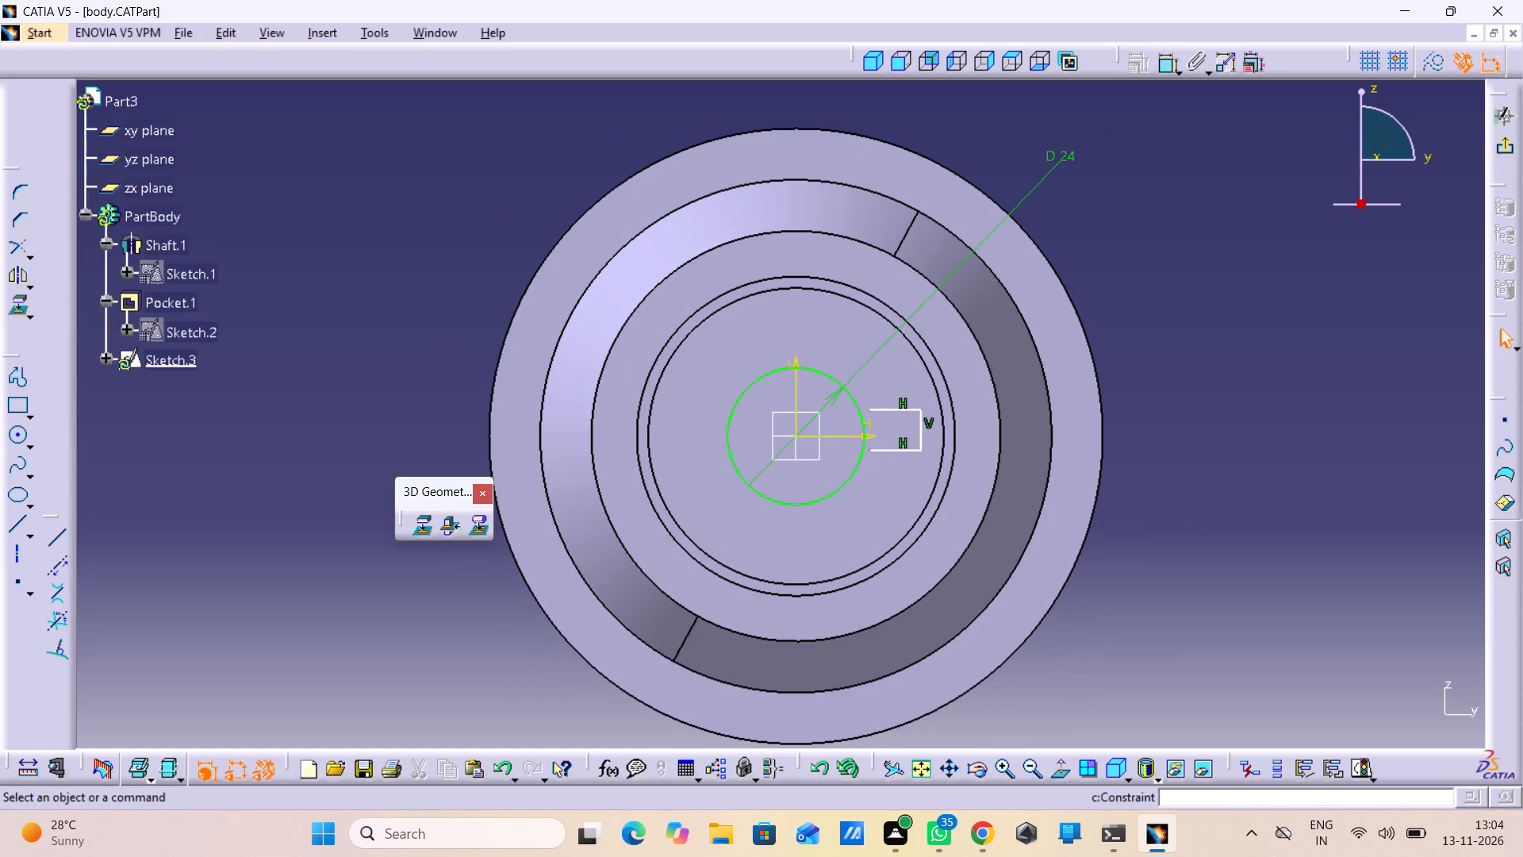
pyautogui.doubleClick(1162, 70)
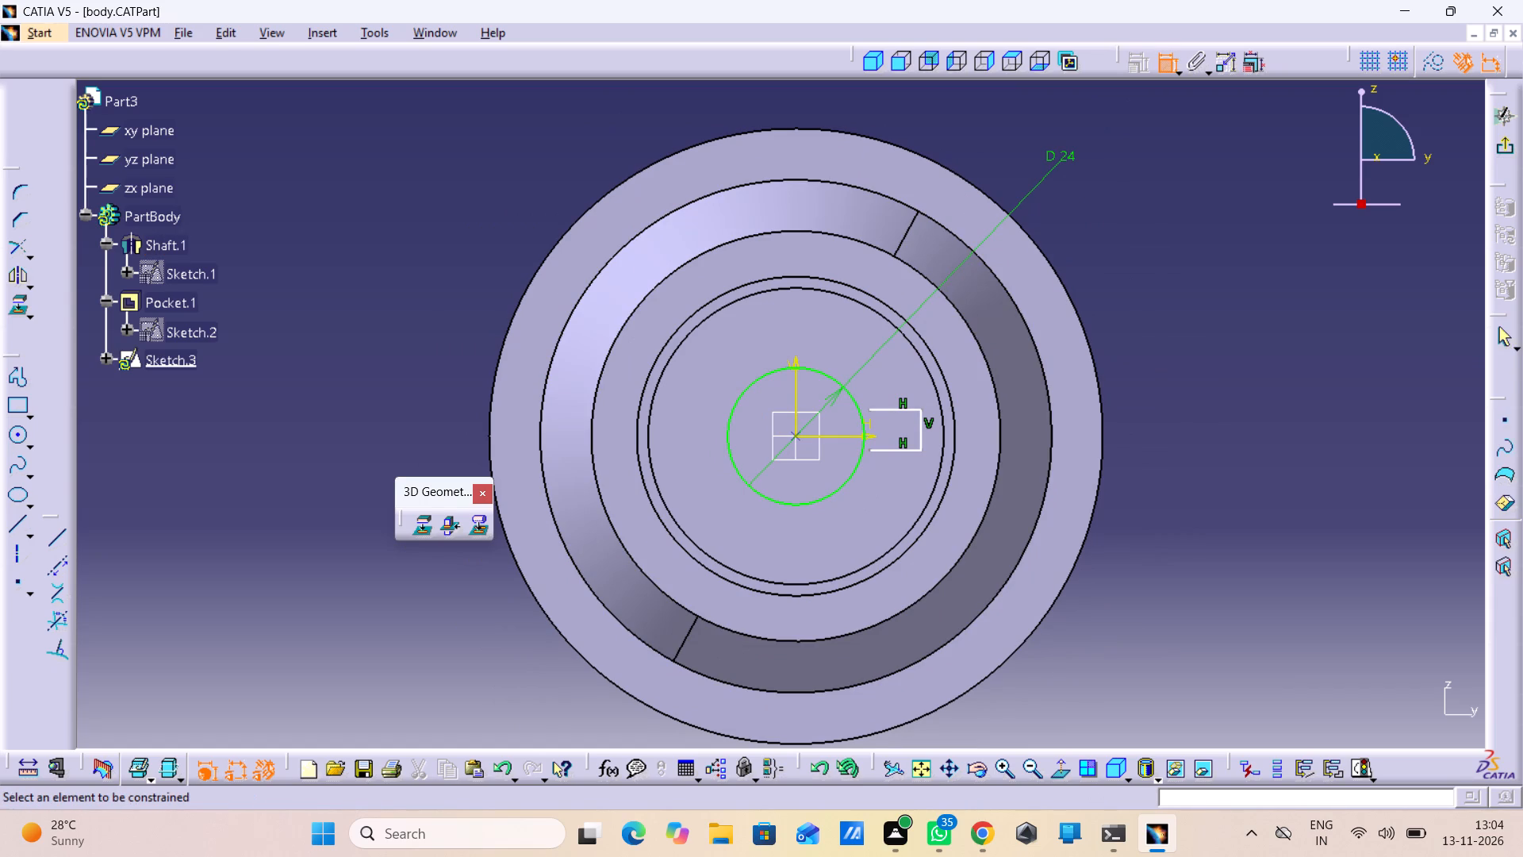
pyautogui.click(894, 412)
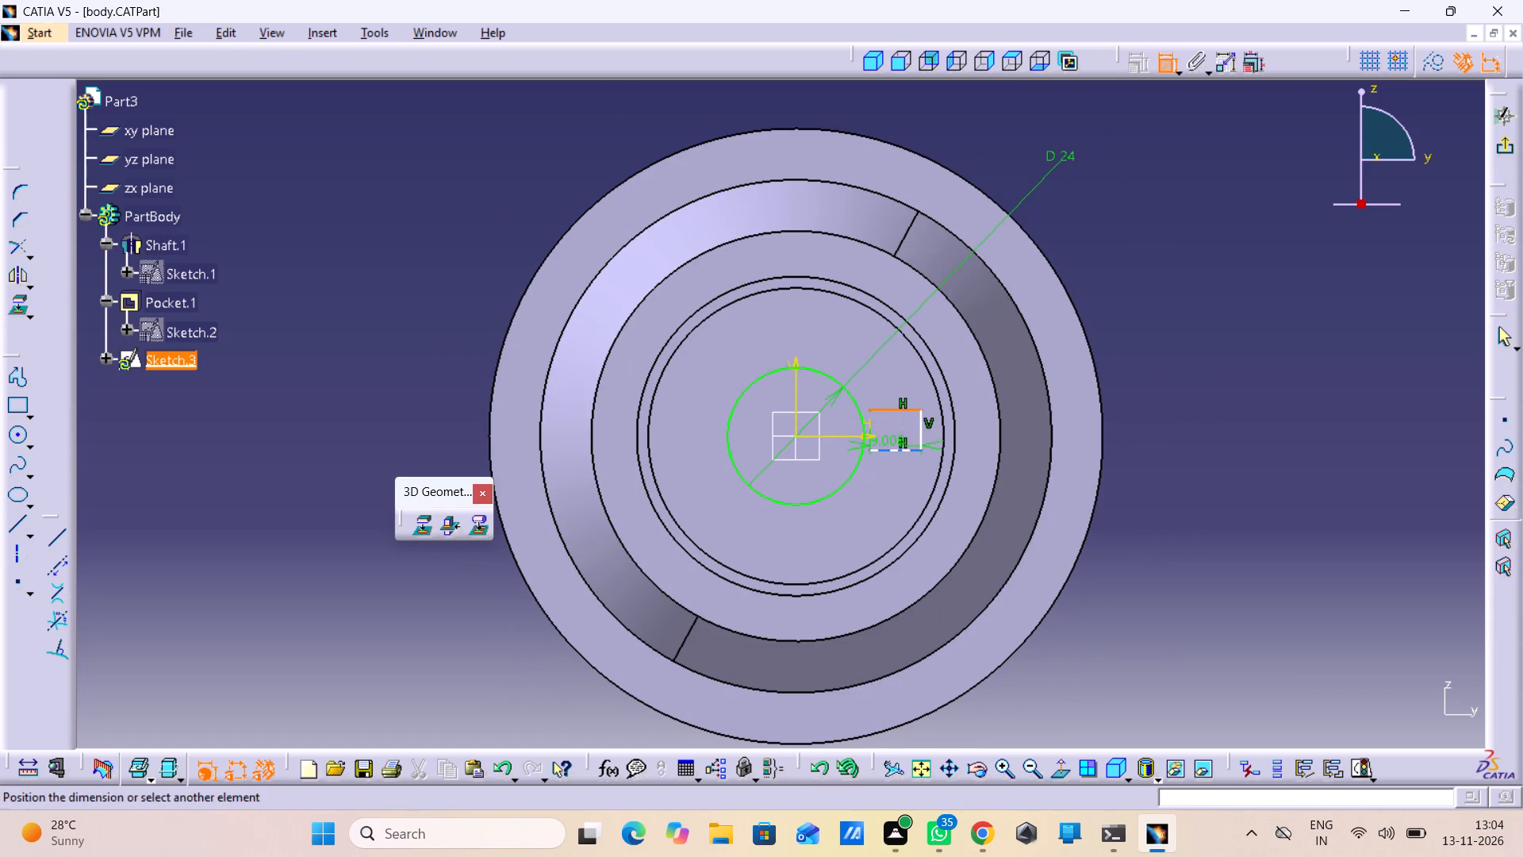
pyautogui.click(888, 451)
pyautogui.rightClick(1160, 367)
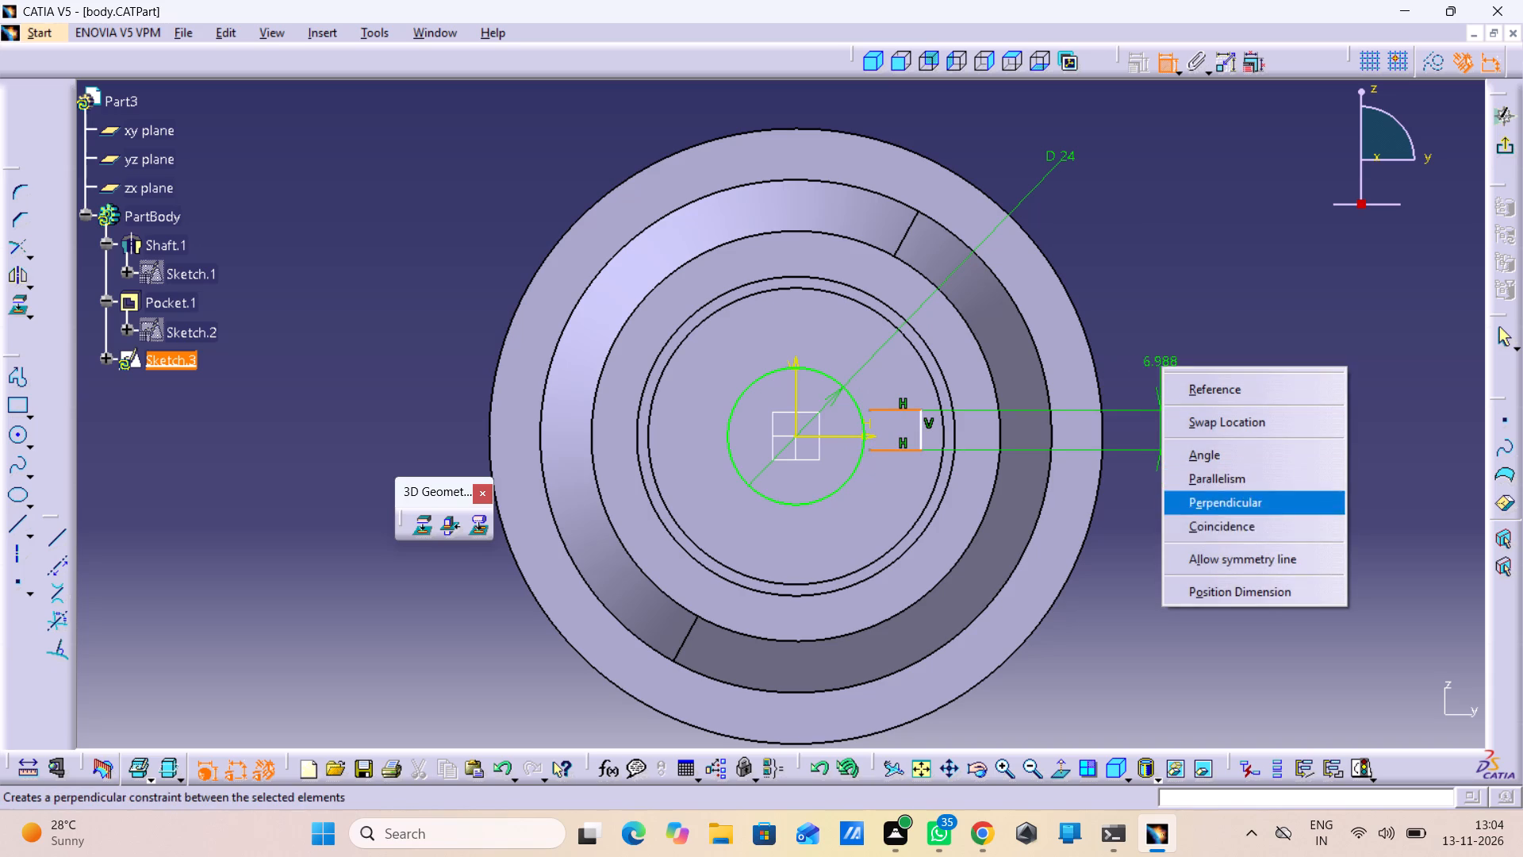
pyautogui.click(1218, 557)
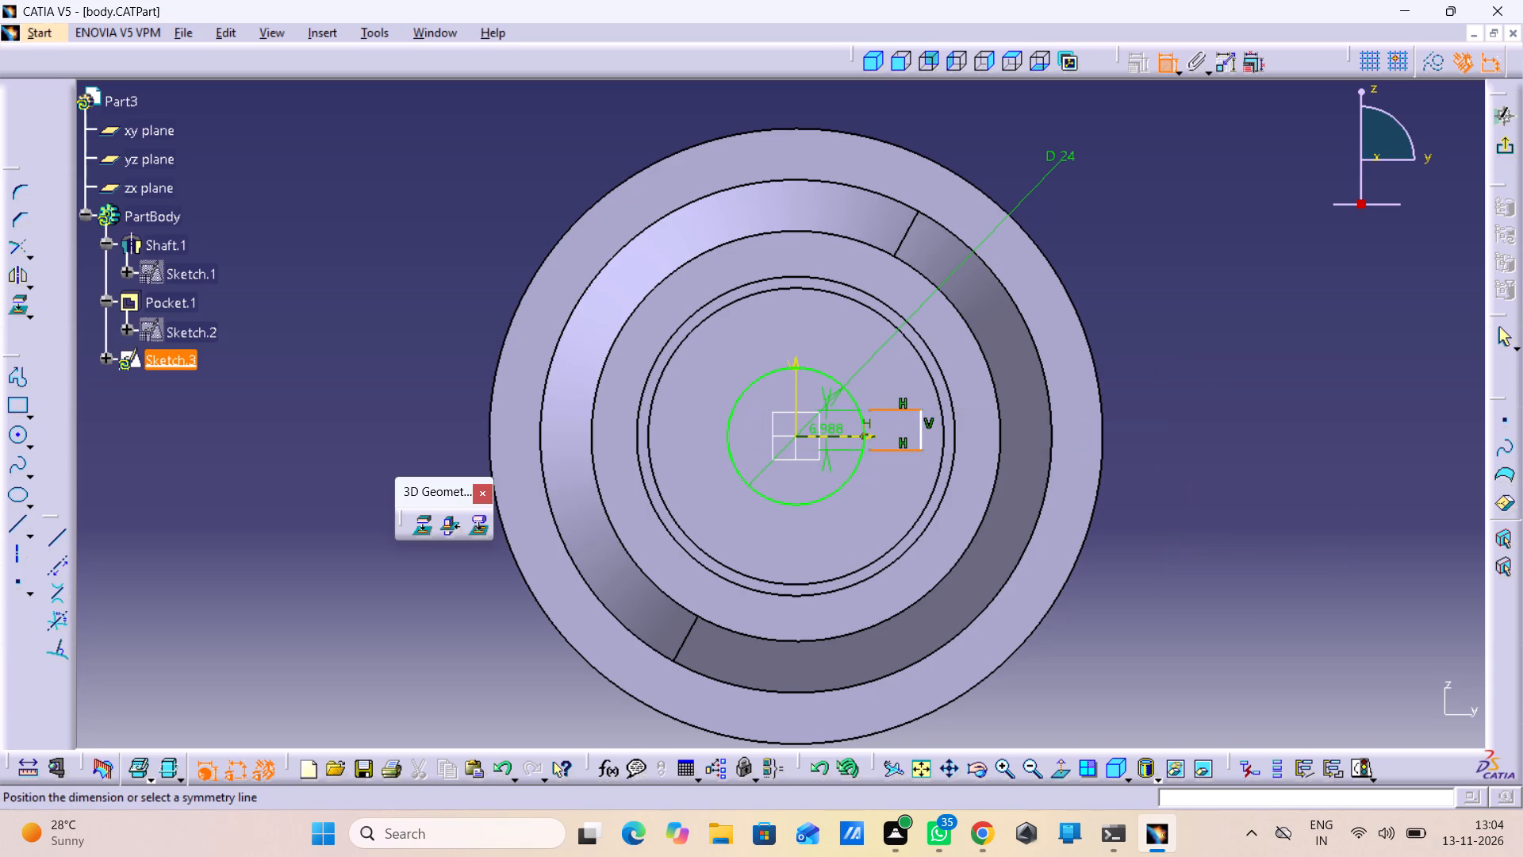
pyautogui.click(833, 434)
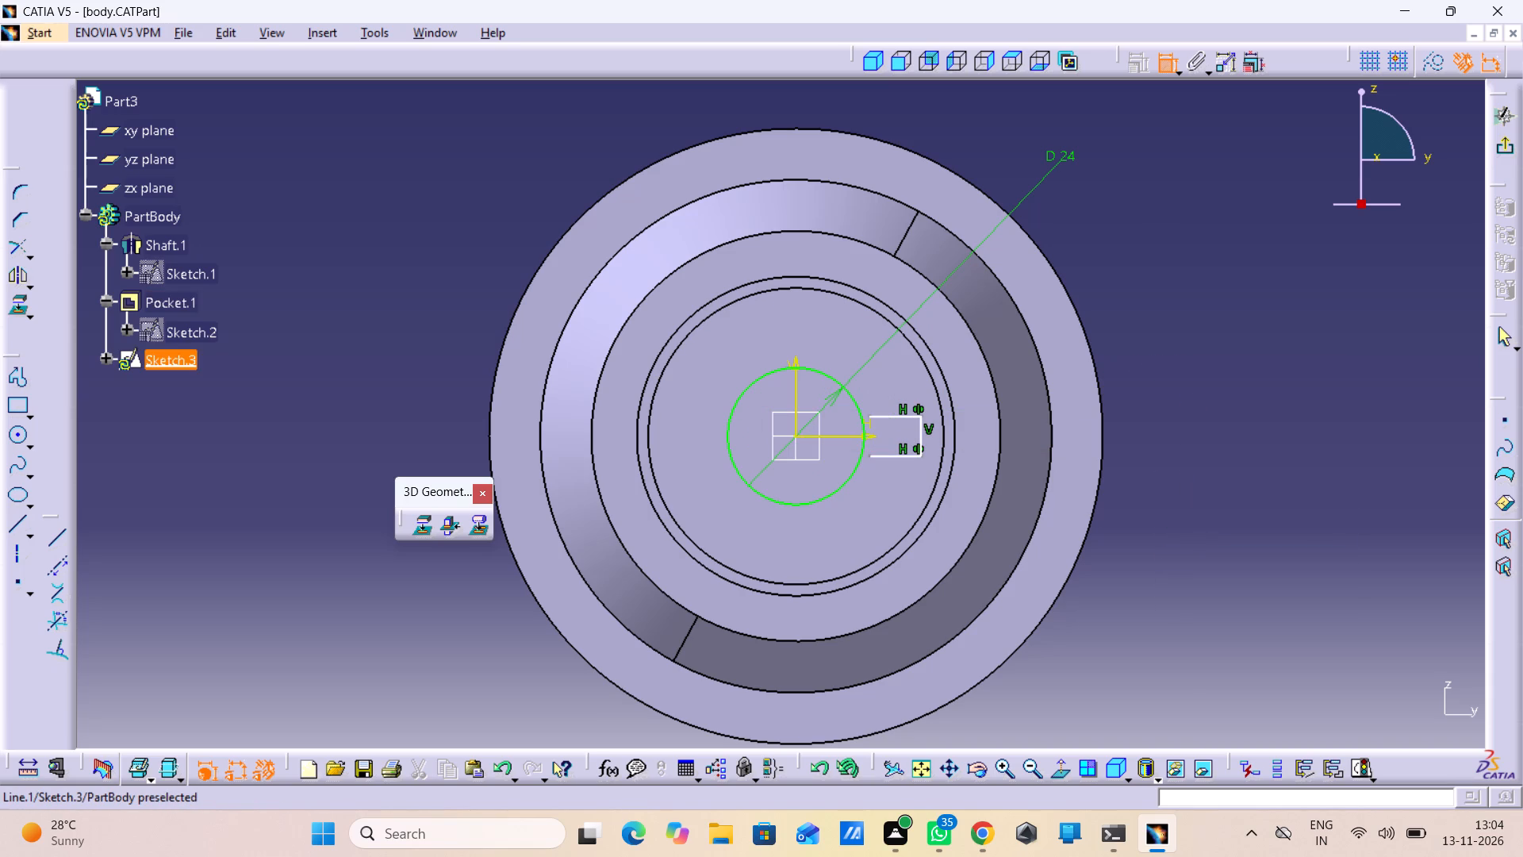
# Make both open endpoints of the notch profile coincident with the 24 mm circle.
pyautogui.click(869, 420)
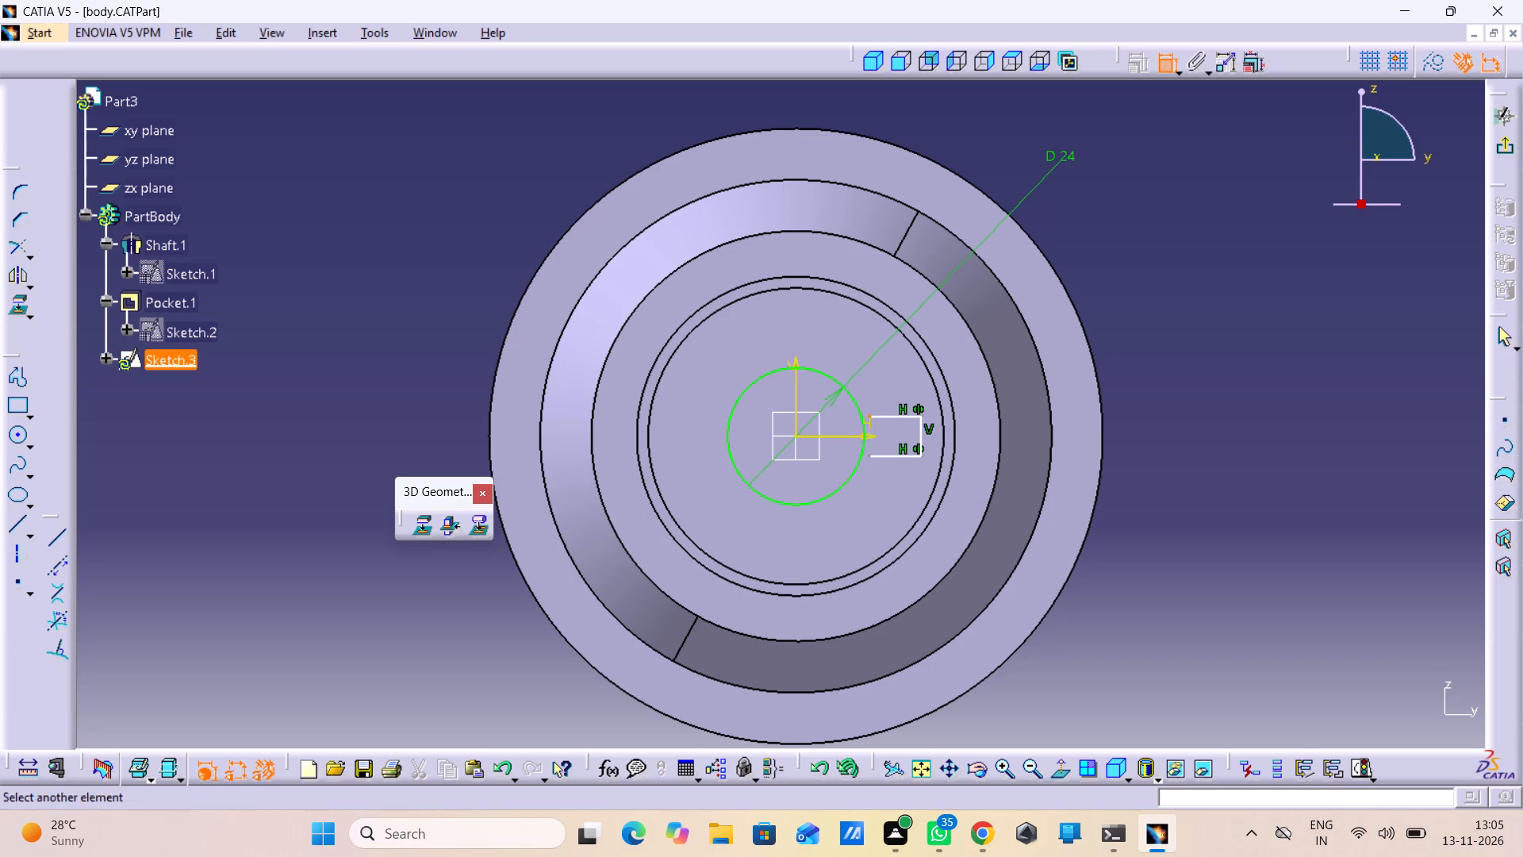
pyautogui.click(858, 407)
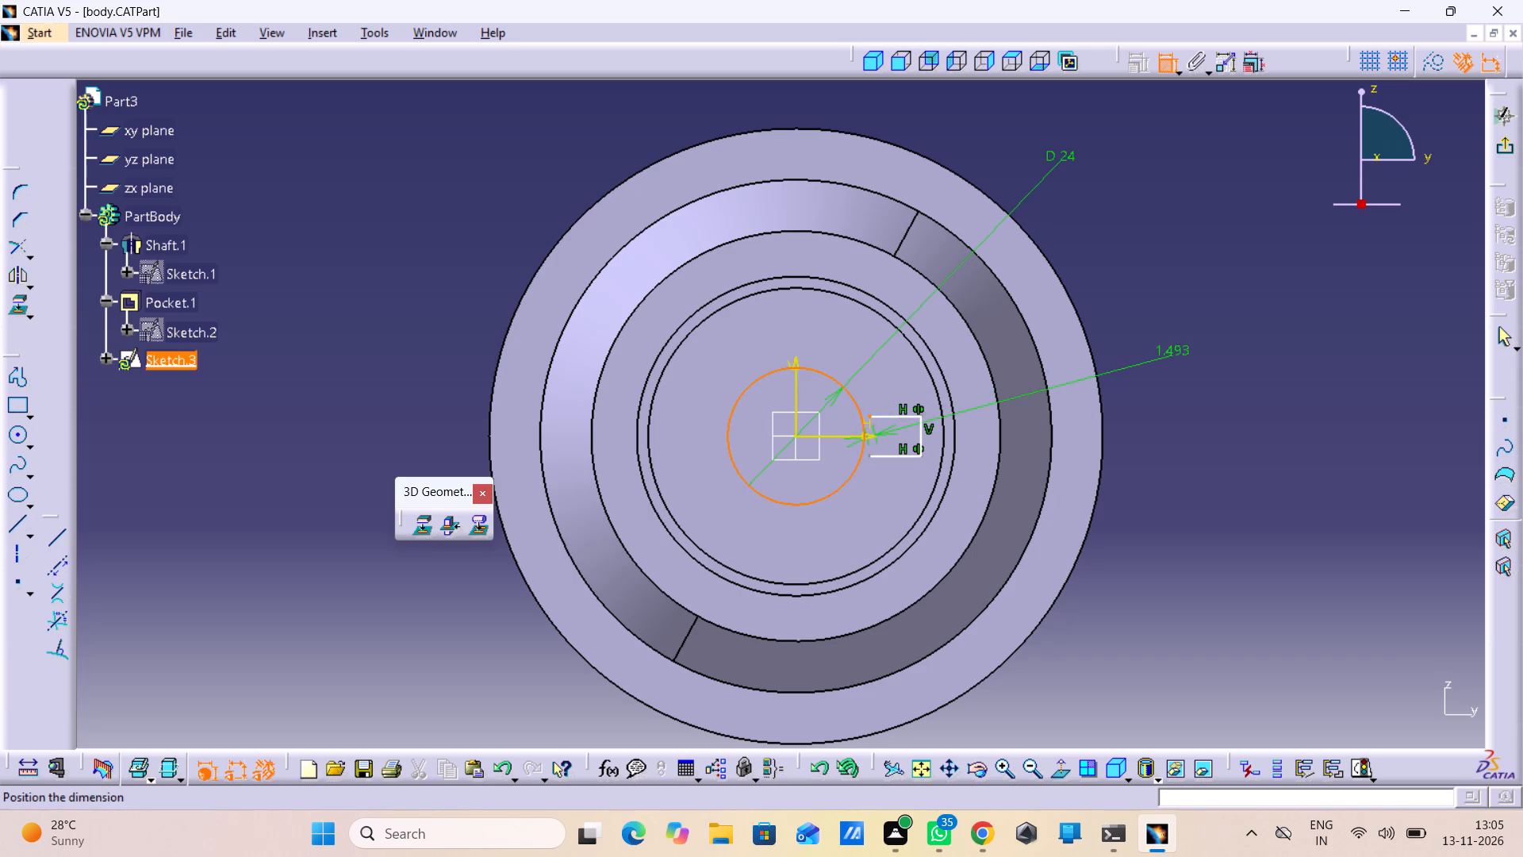
pyautogui.rightClick(1179, 352)
pyautogui.click(1207, 511)
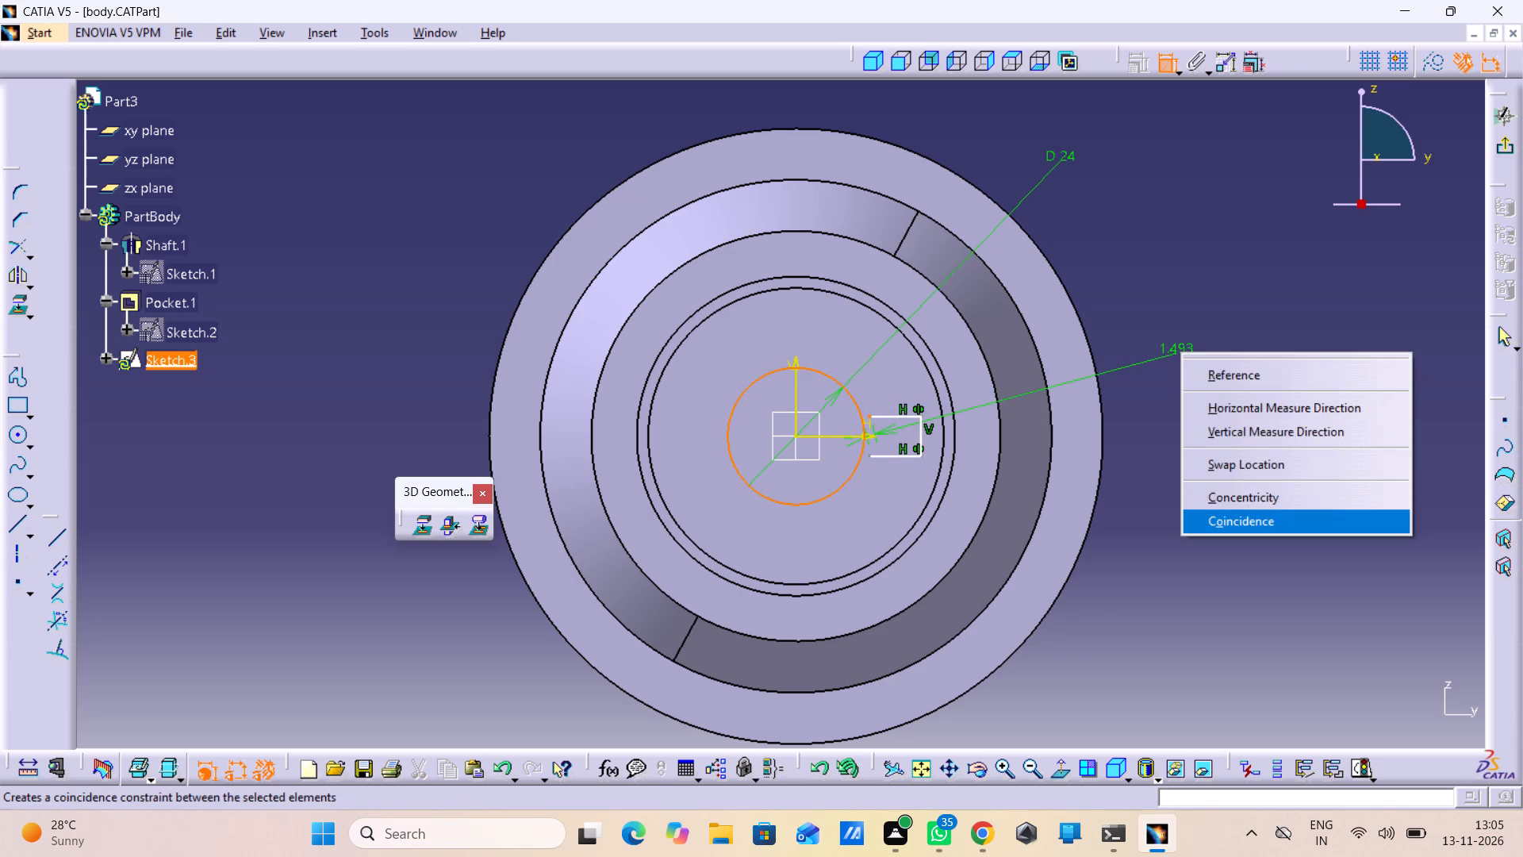
pyautogui.click(869, 452)
pyautogui.click(854, 469)
pyautogui.moveTo(1222, 429); pyautogui.dragTo(1221, 431, button='right')
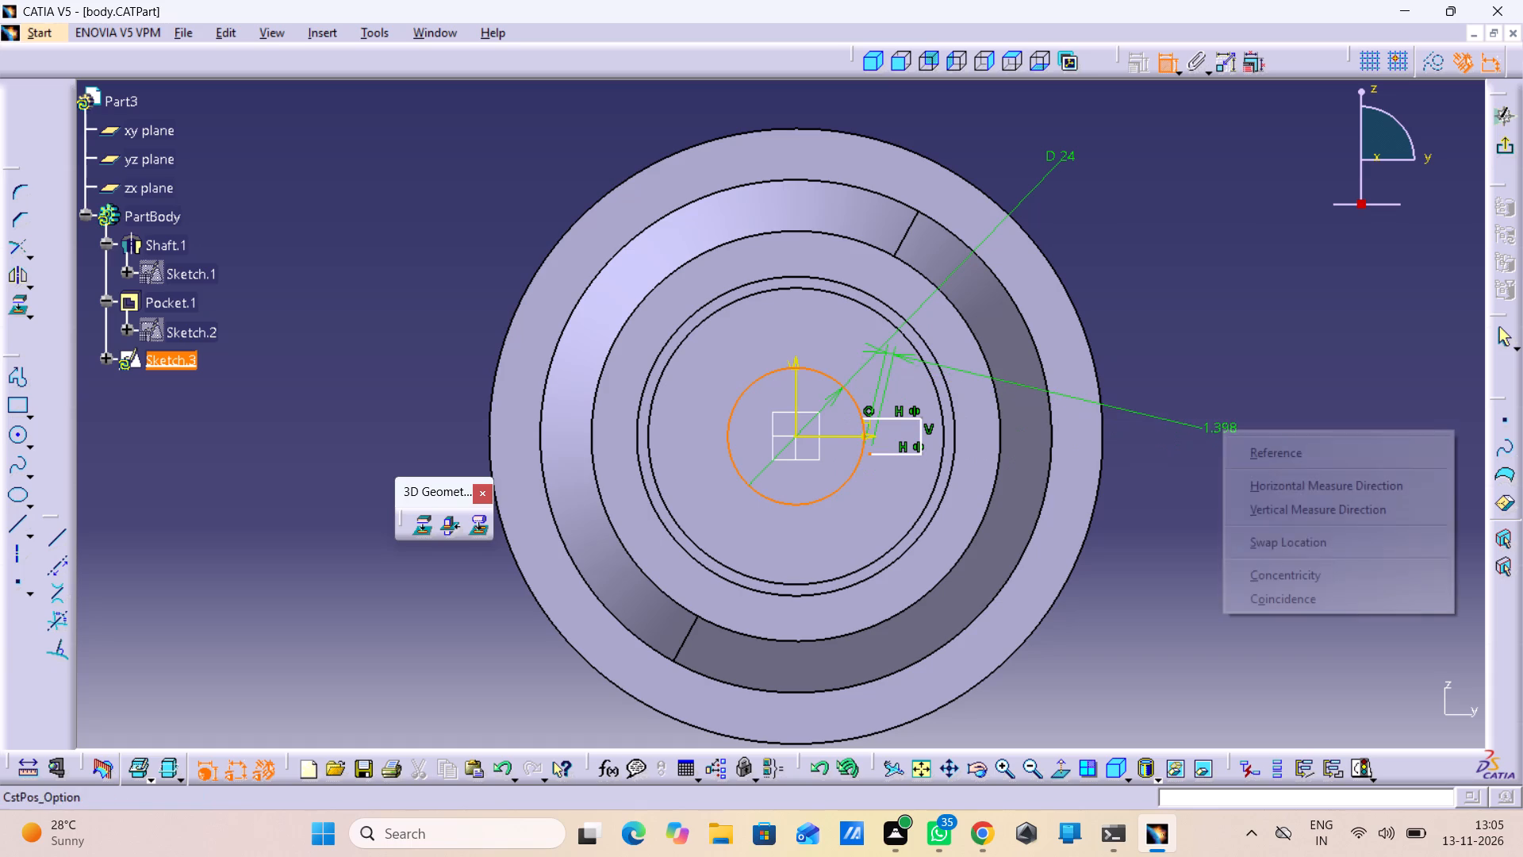
pyautogui.moveTo(1221, 431); pyautogui.dragTo(1221, 440, button='right')
pyautogui.click(1255, 591)
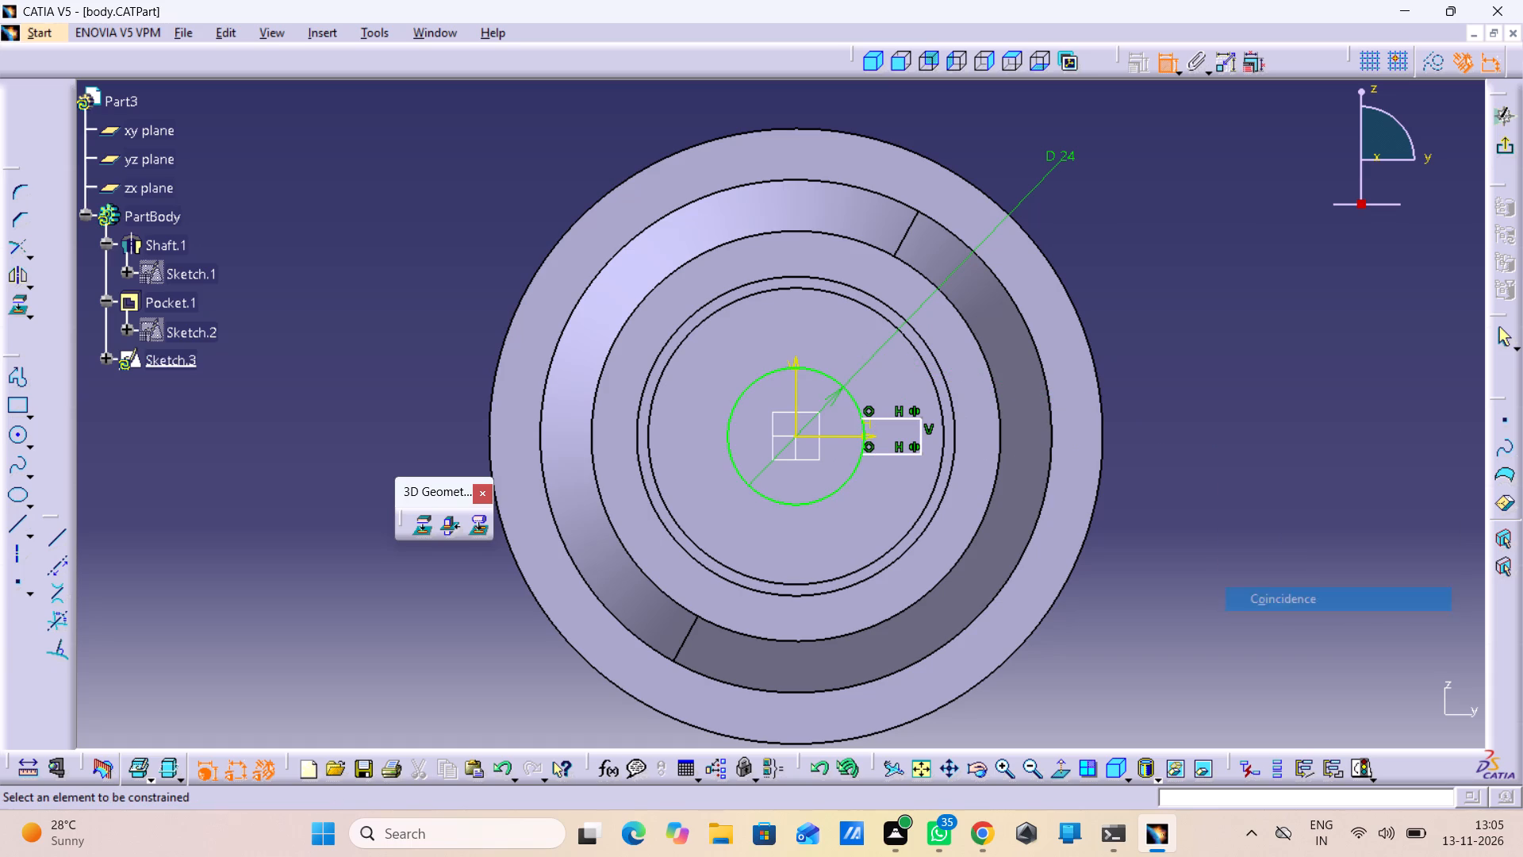
# Dimension the notch's upper horizontal line and set its length to 2 mm.
pyautogui.click(892, 419)
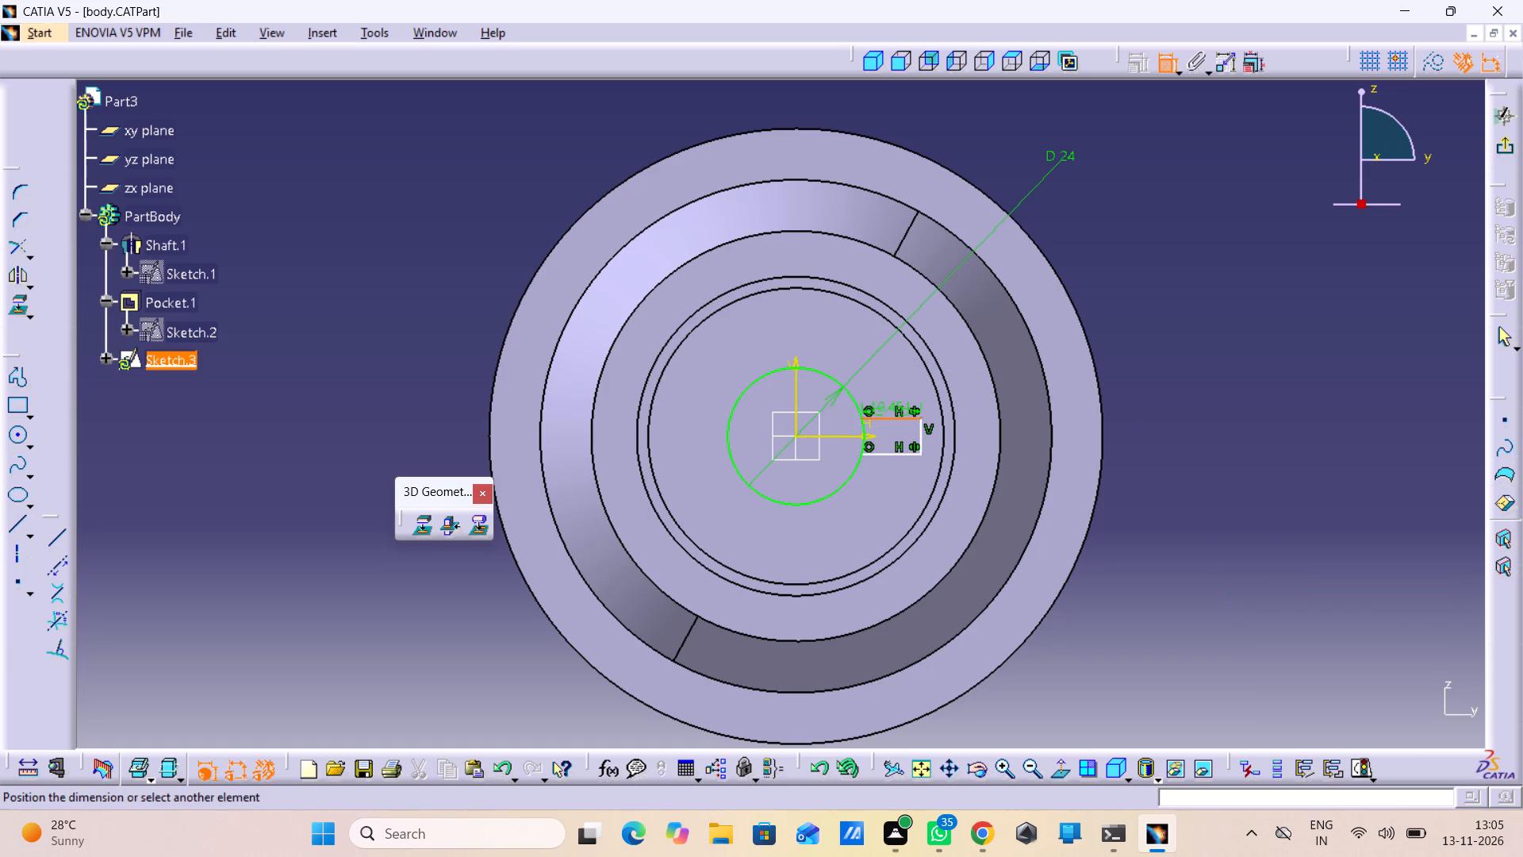
pyautogui.click(897, 379)
pyautogui.doubleClick(897, 374)
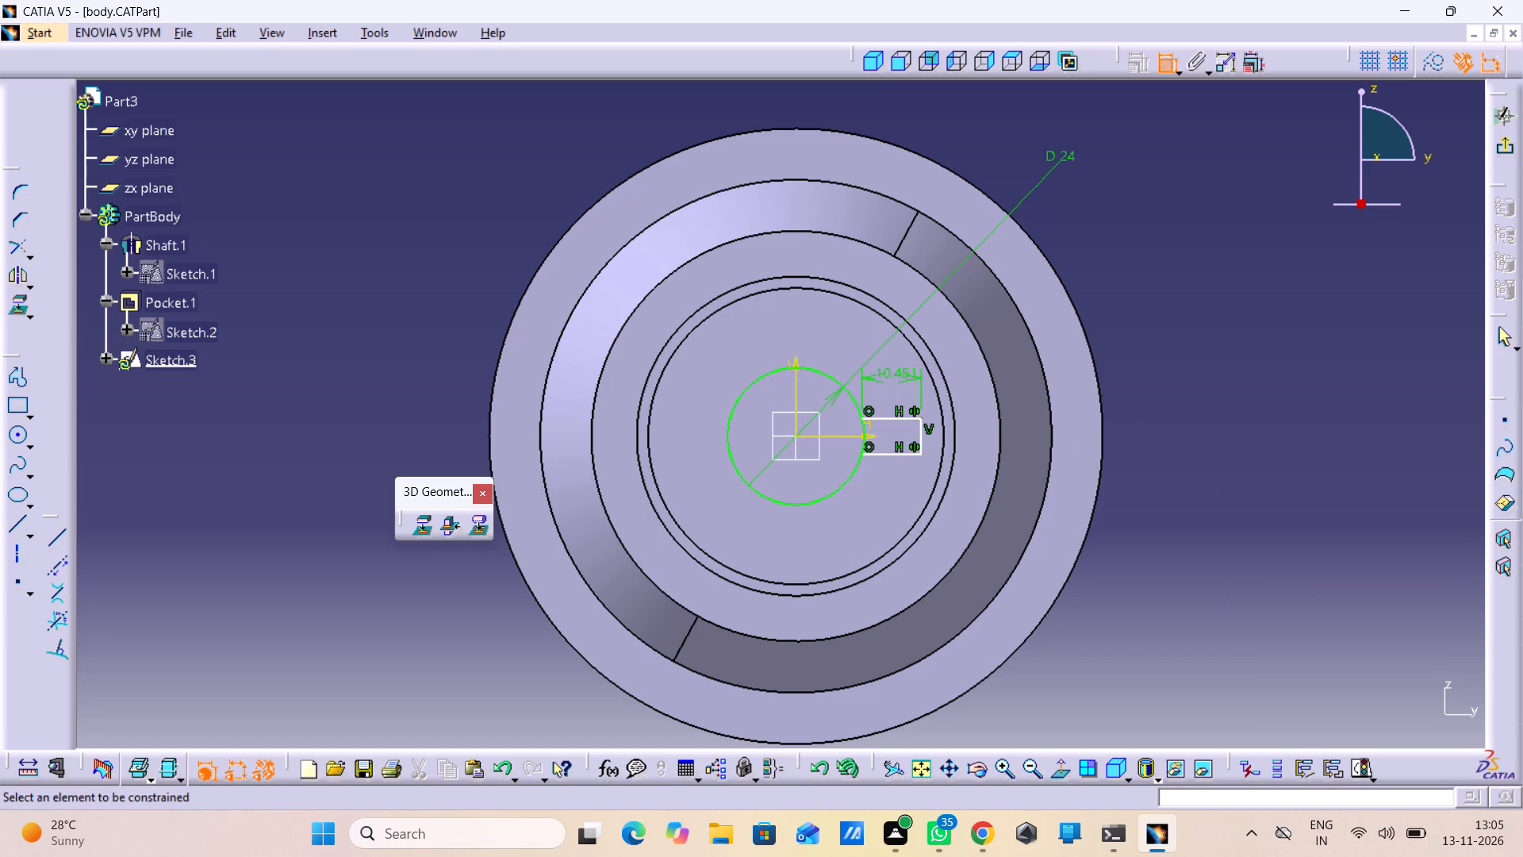
pyautogui.doubleClick(890, 366)
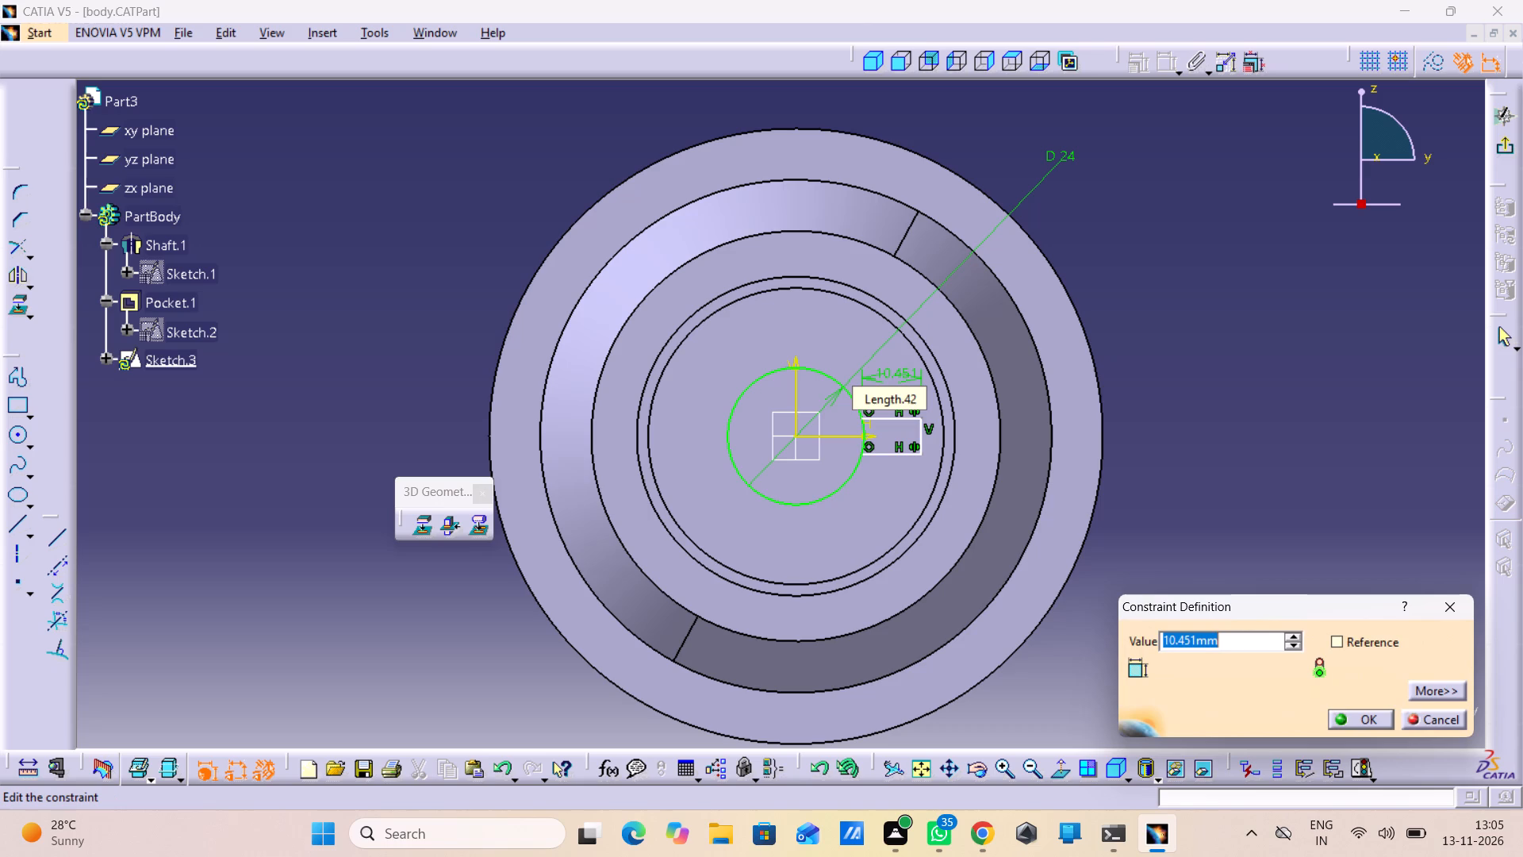
pyautogui.press('2')
pyautogui.press('Return')
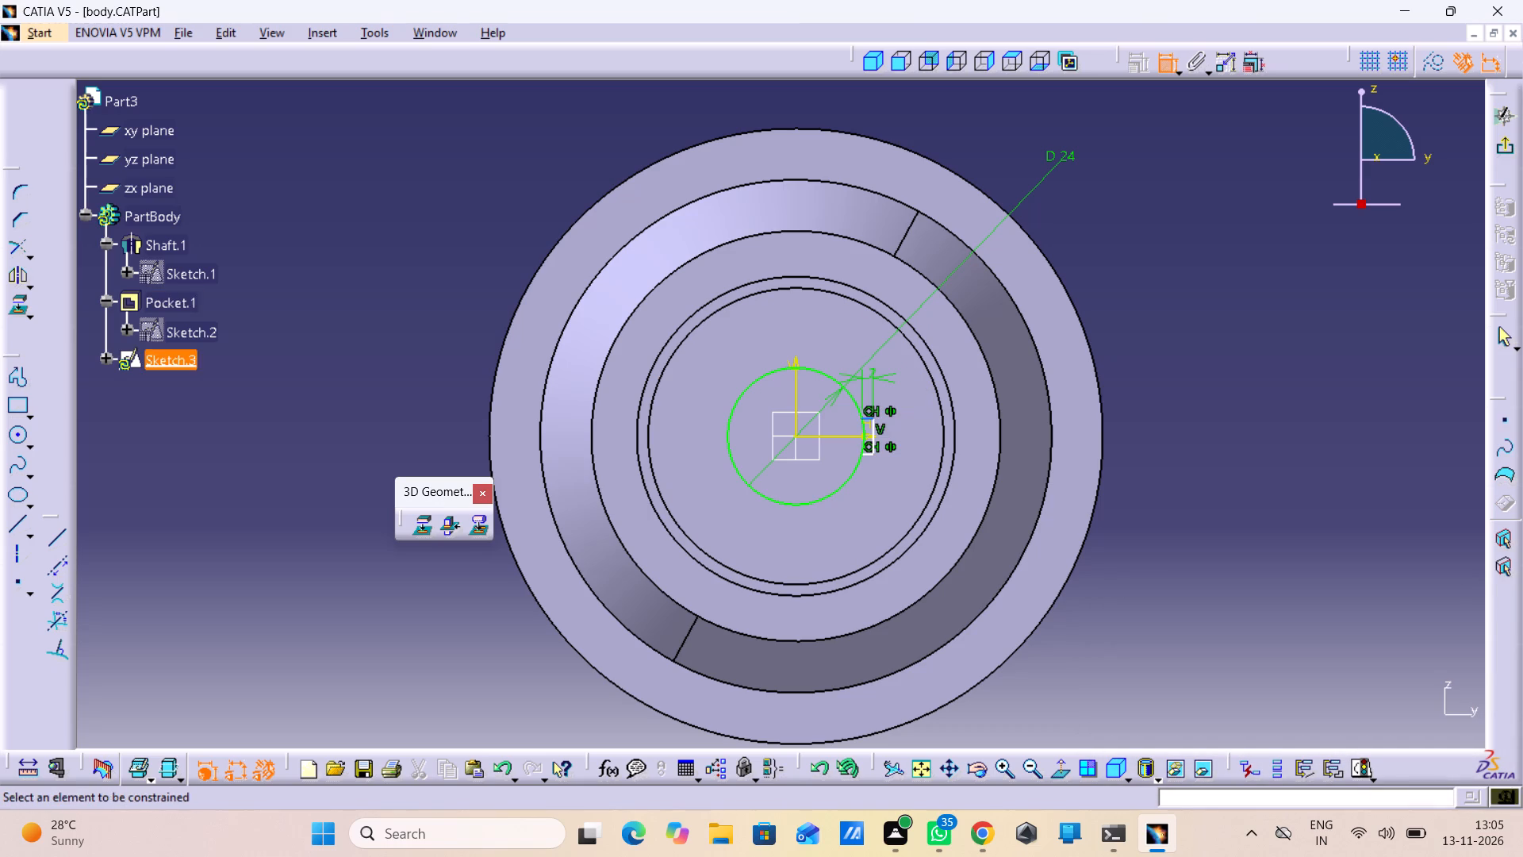
# Add a length dimension to the vertical line of the notch profile.
pyautogui.moveTo(870, 505); pyautogui.dragTo(856, 255, button='middle')
pyautogui.rightClick(870, 505)
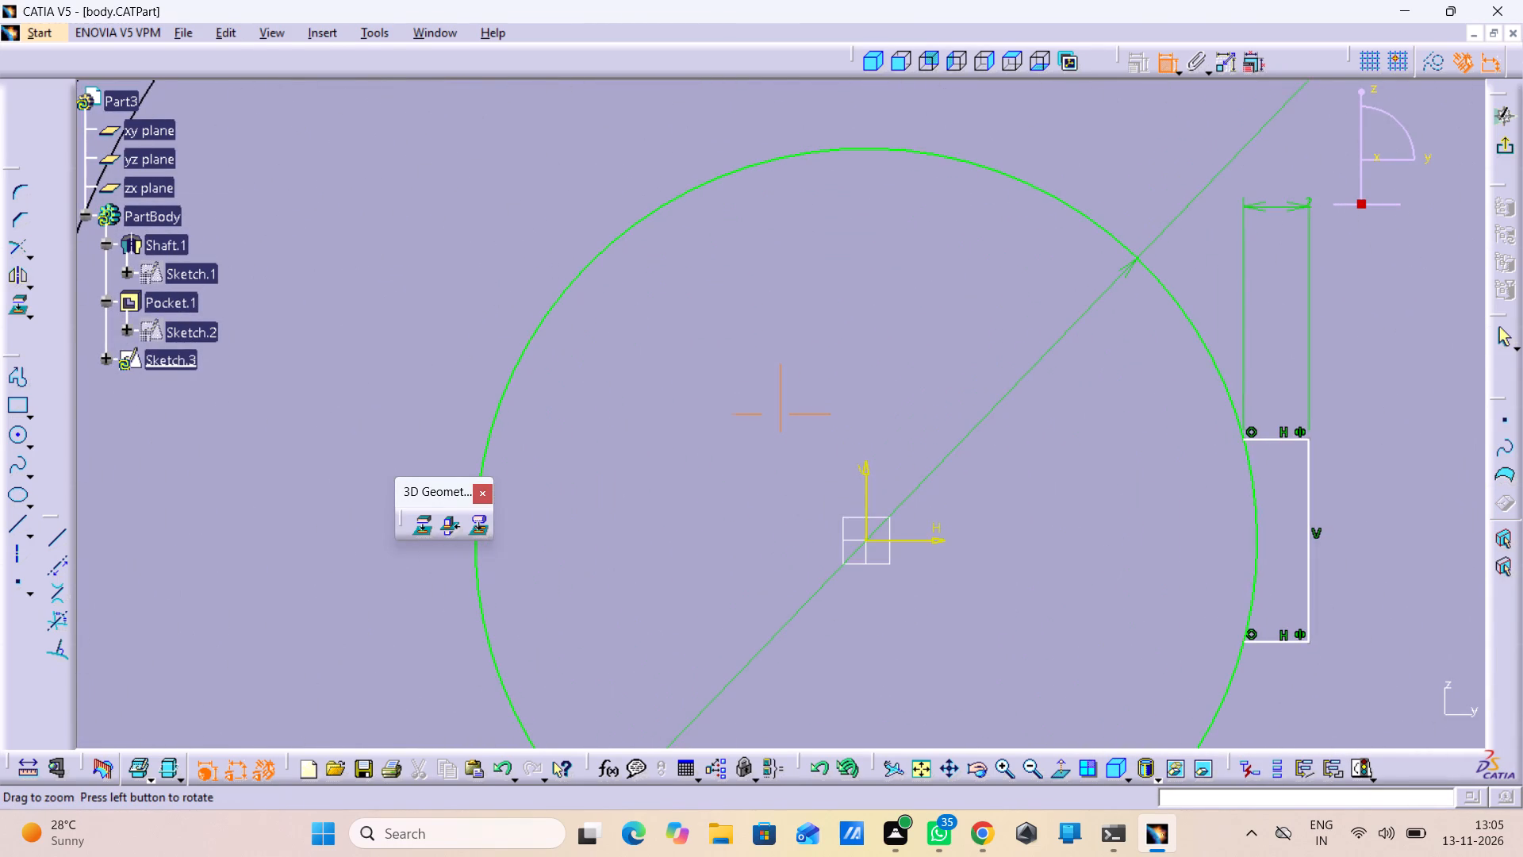
pyautogui.moveTo(1060, 405); pyautogui.dragTo(648, 343, button='middle')
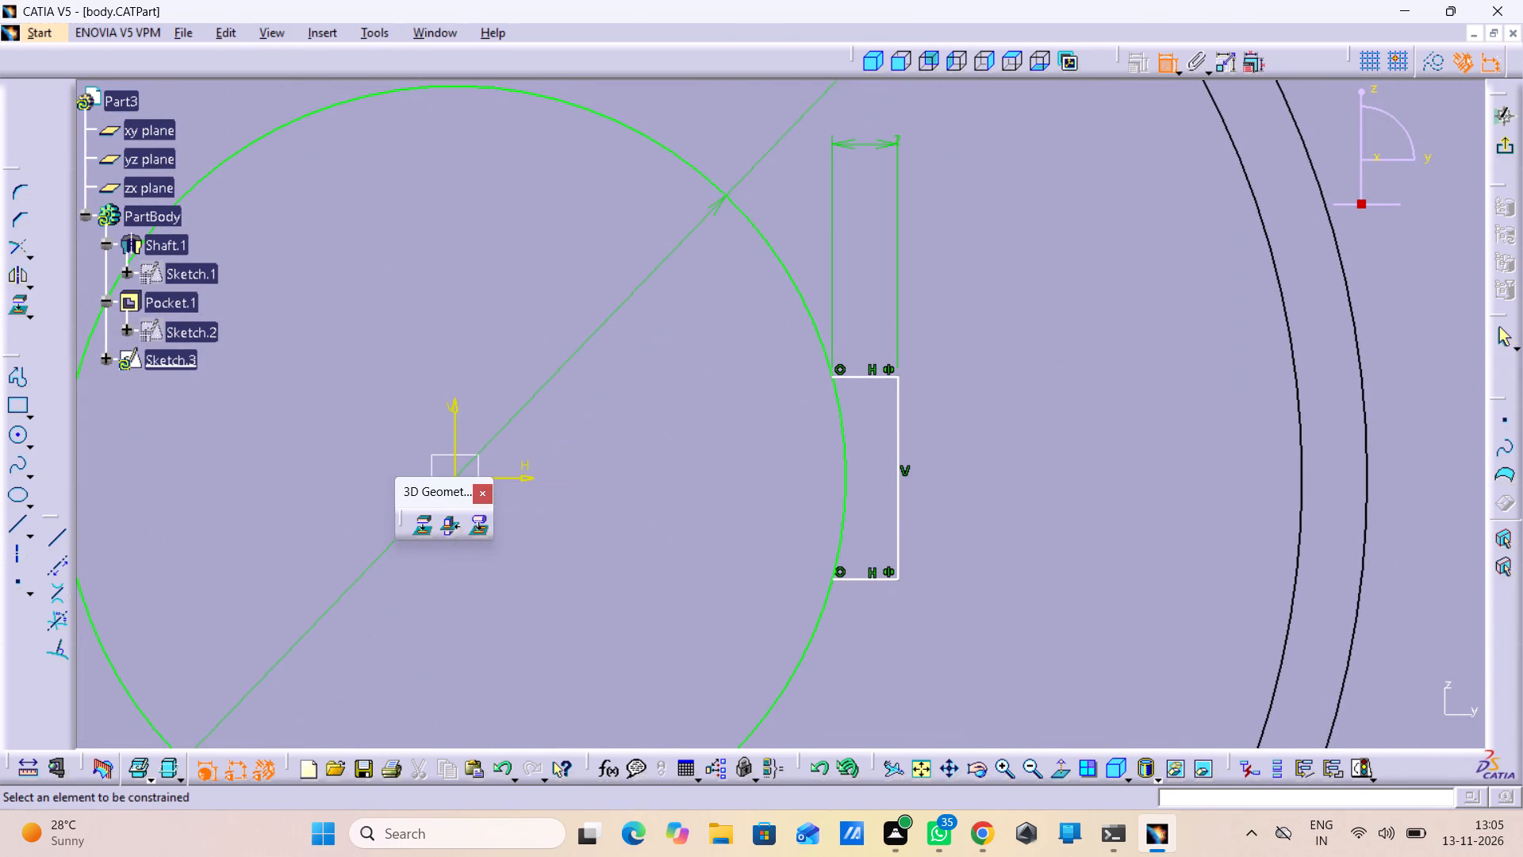
pyautogui.click(897, 441)
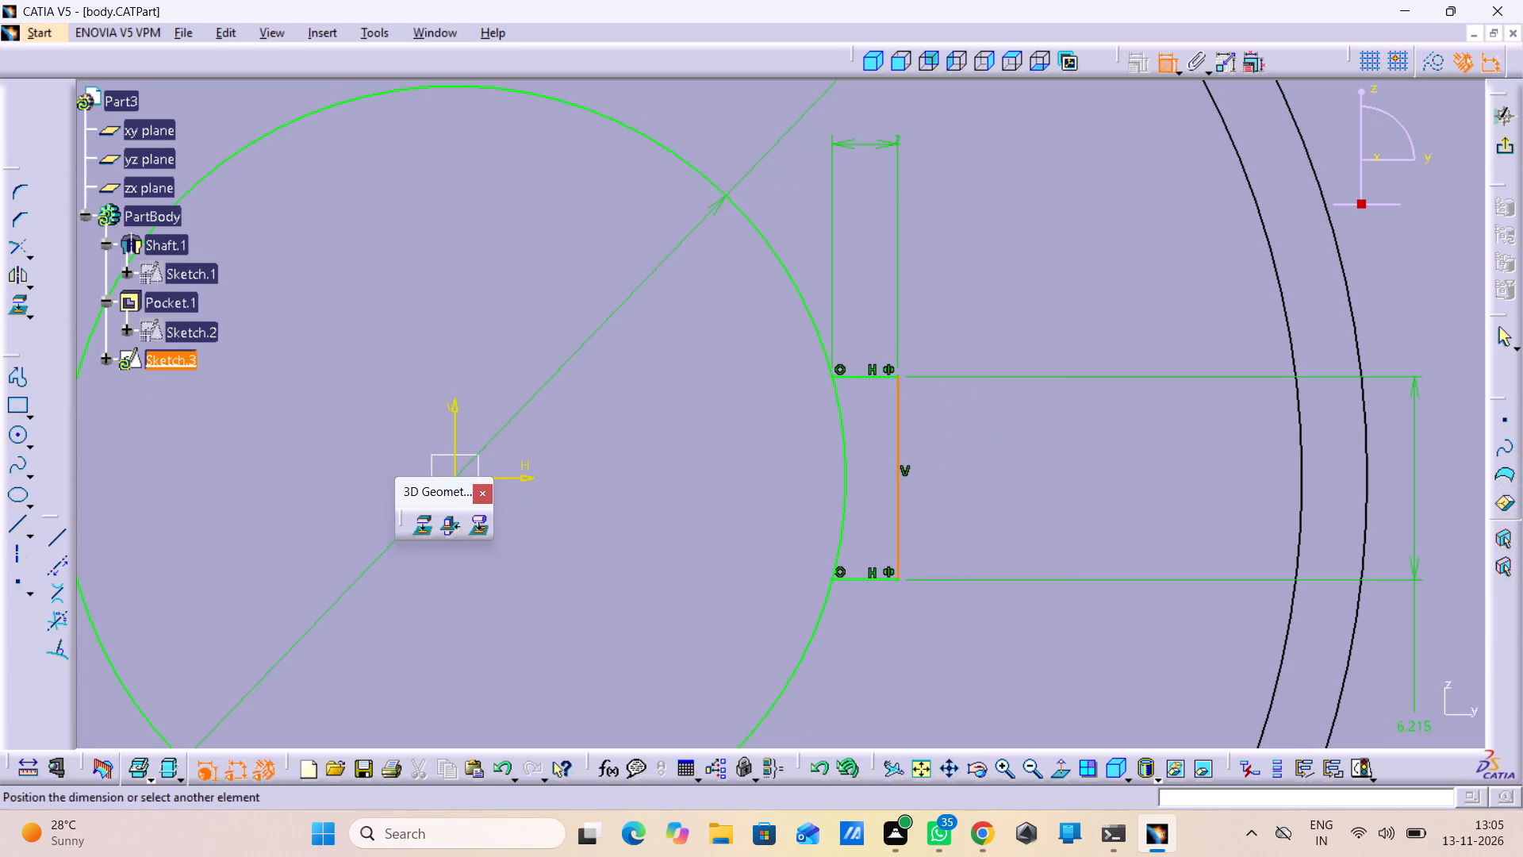
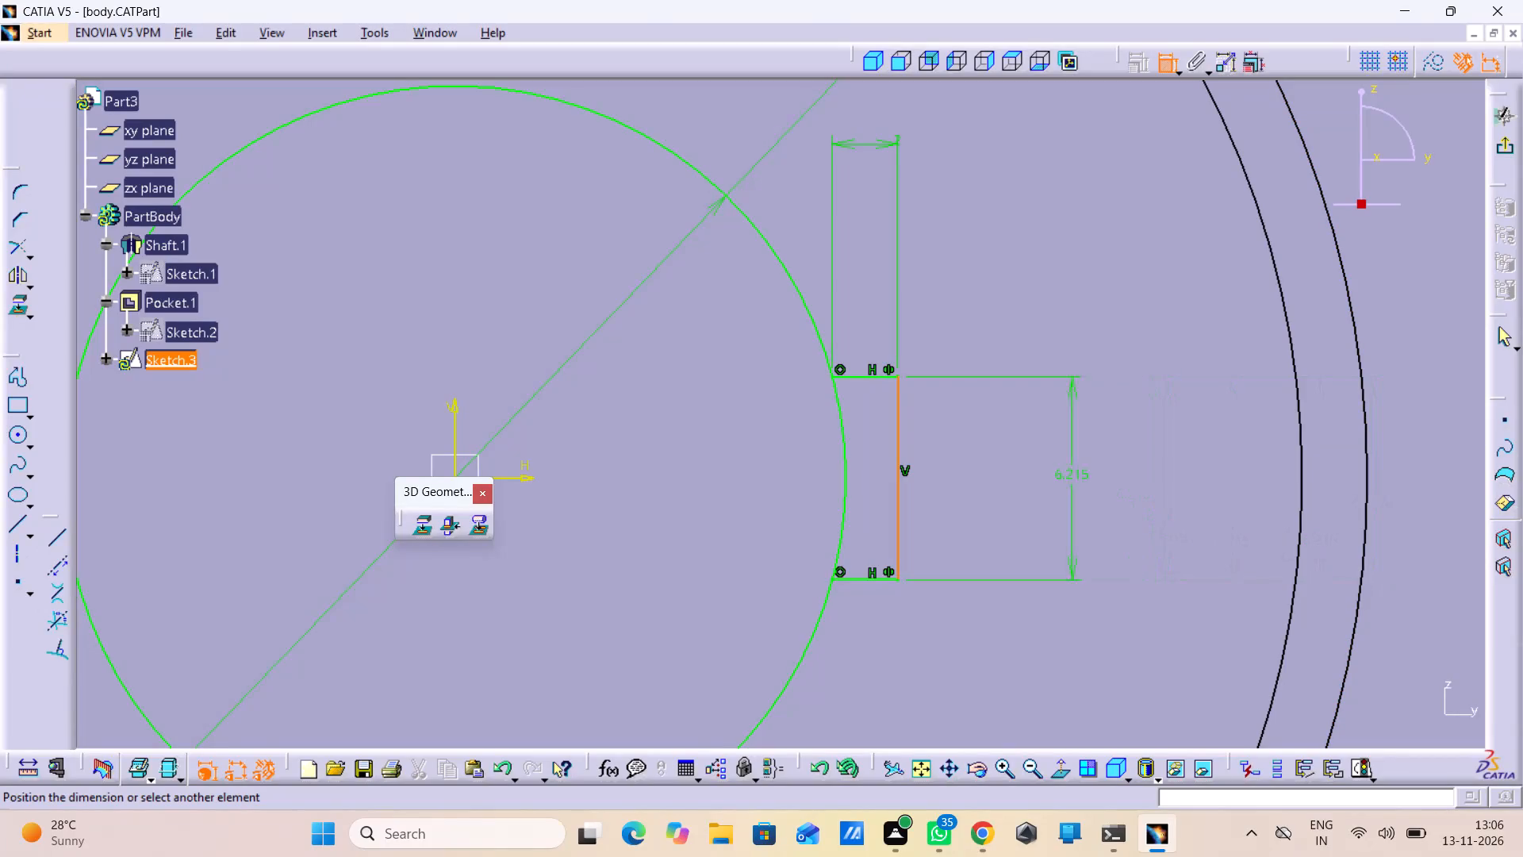
# Place the length dimension beside the notch's vertical line and set it to 5 mm.
pyautogui.click(995, 479)
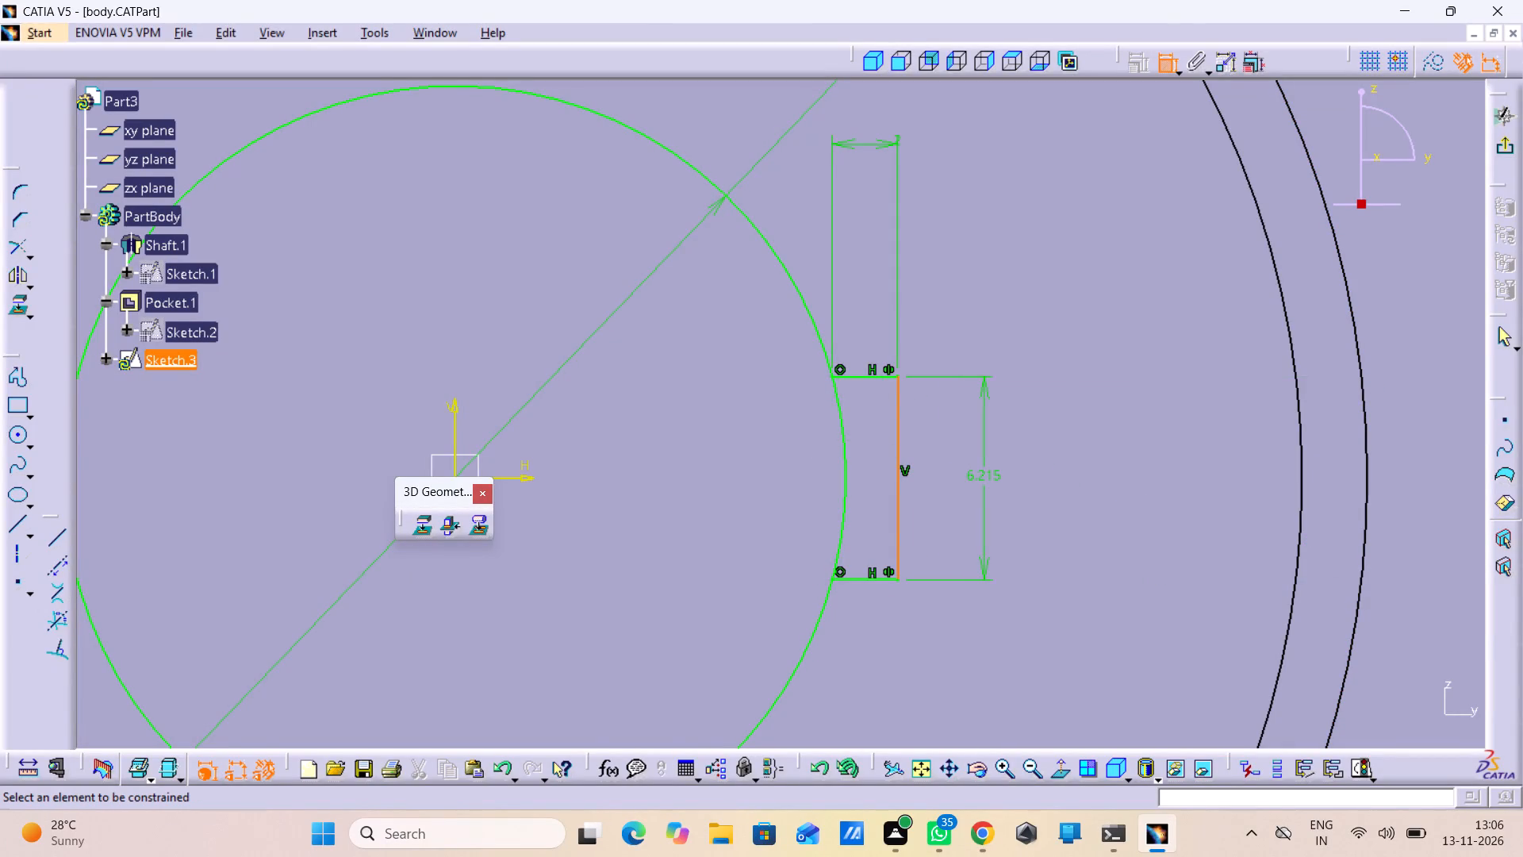
pyautogui.doubleClick(987, 475)
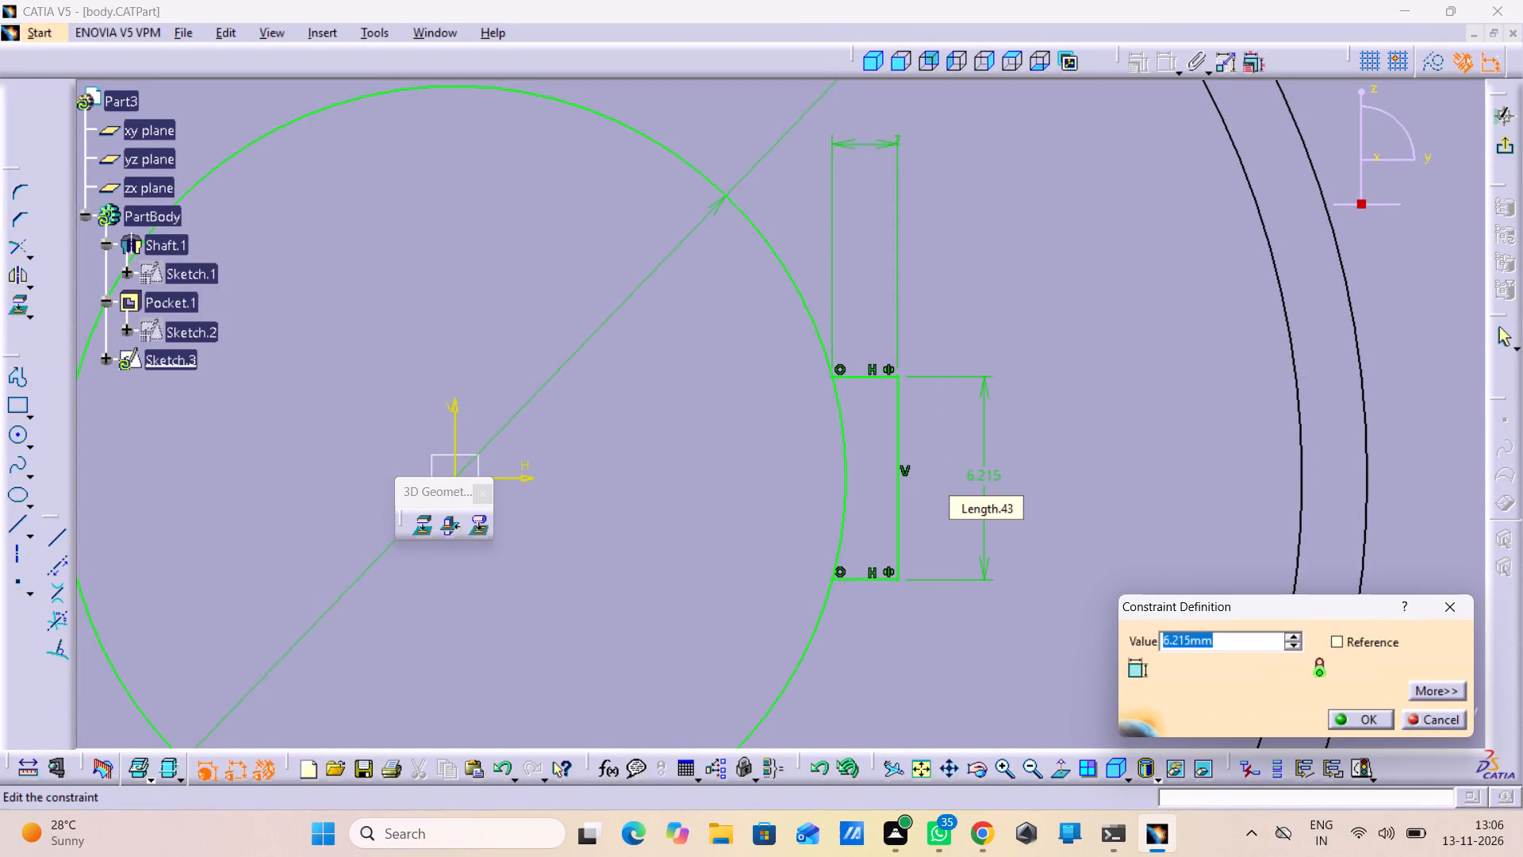
pyautogui.press('5')
pyautogui.press('Return')
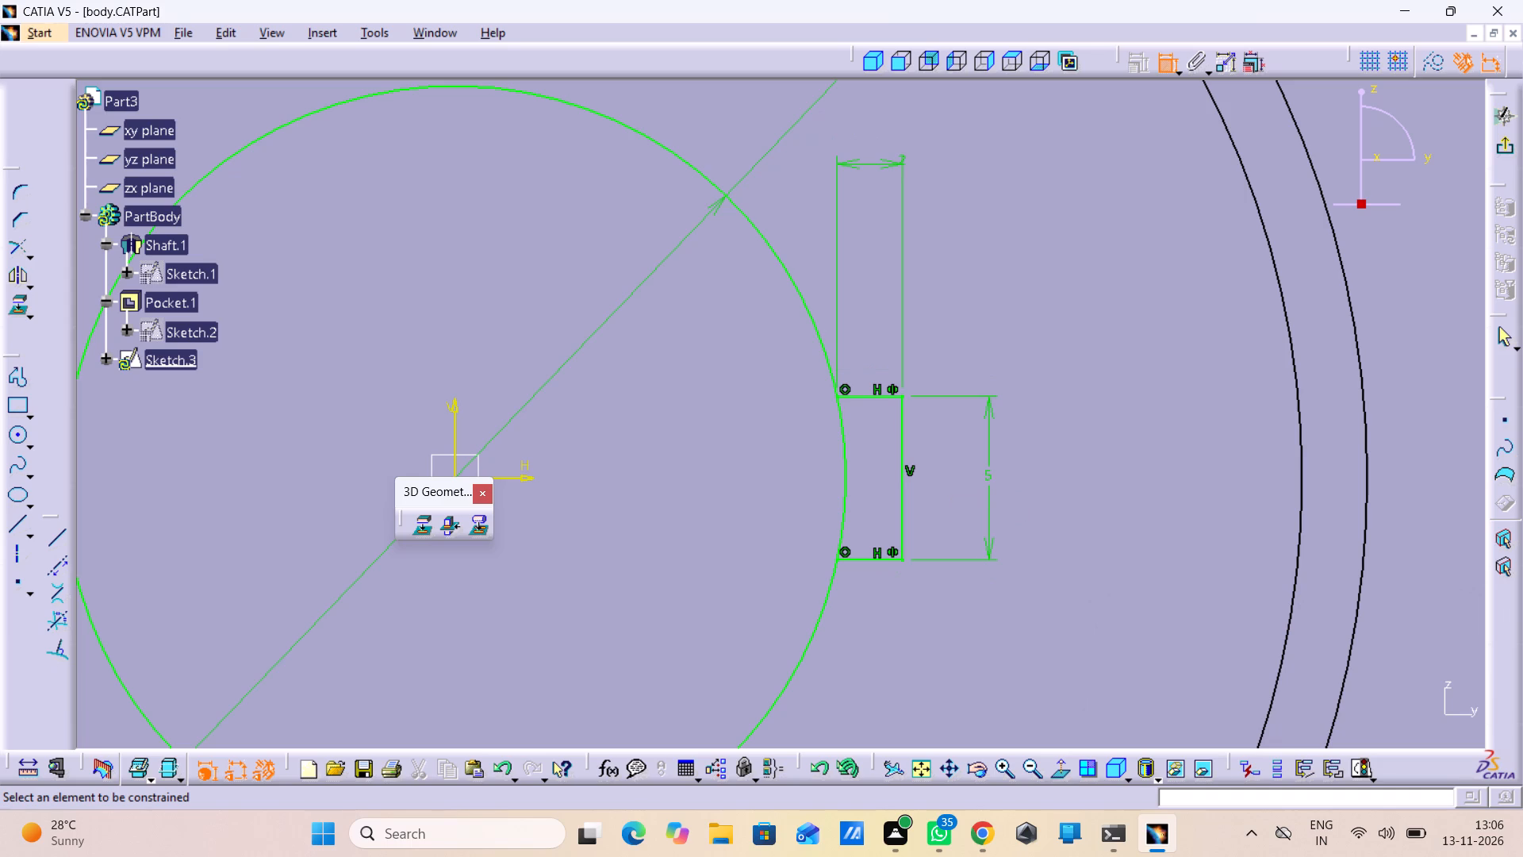
# Quick-trim away the arc of the 24 mm circle lying between the notch's two horizontal lines and exit the sketch.
pyautogui.click(30, 279)
pyautogui.click(28, 336)
pyautogui.click(33, 256)
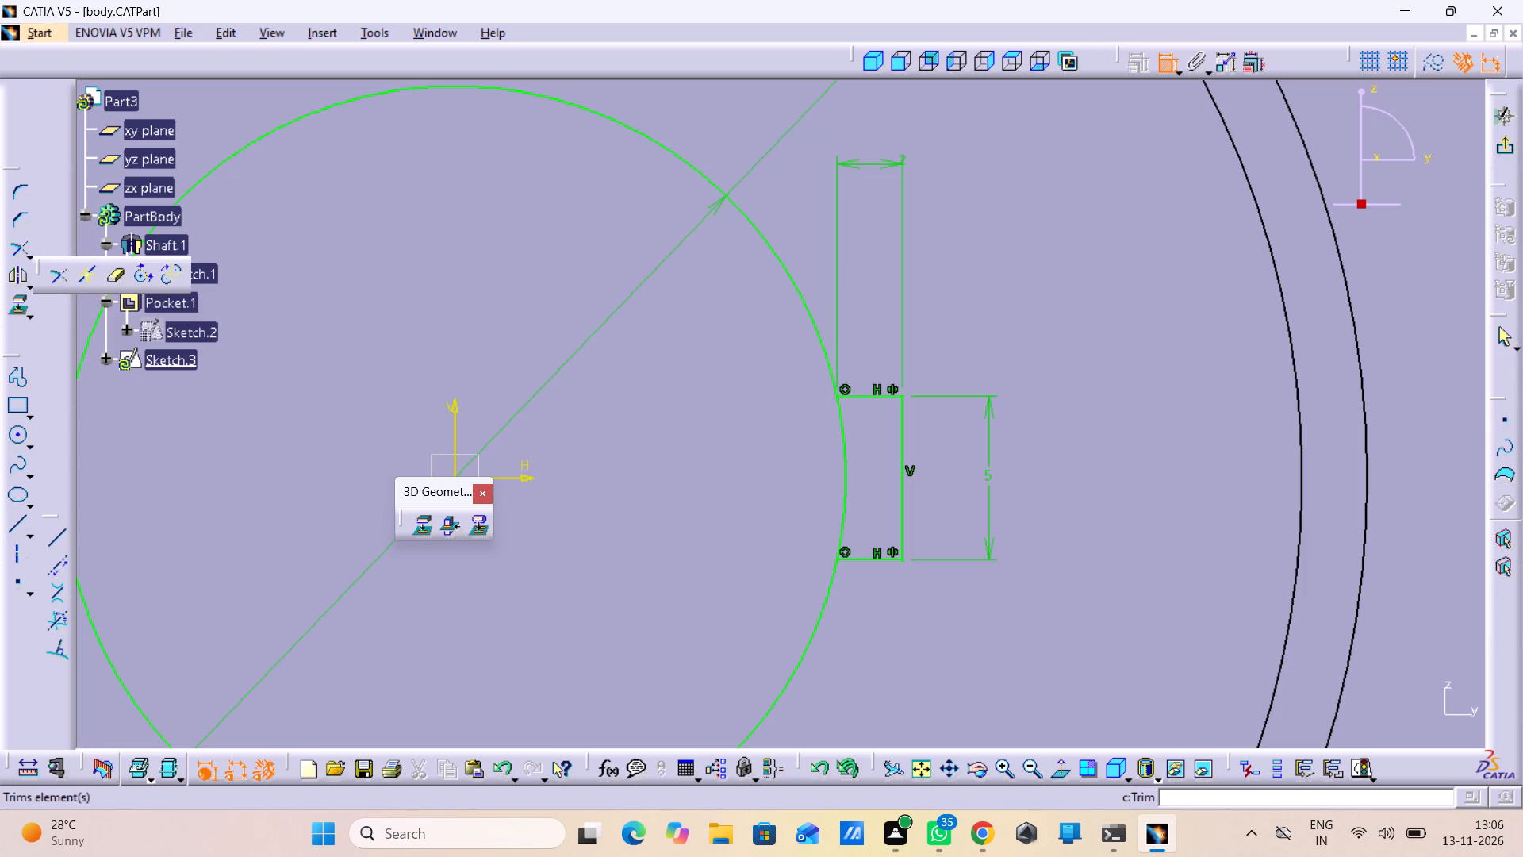
pyautogui.click(118, 279)
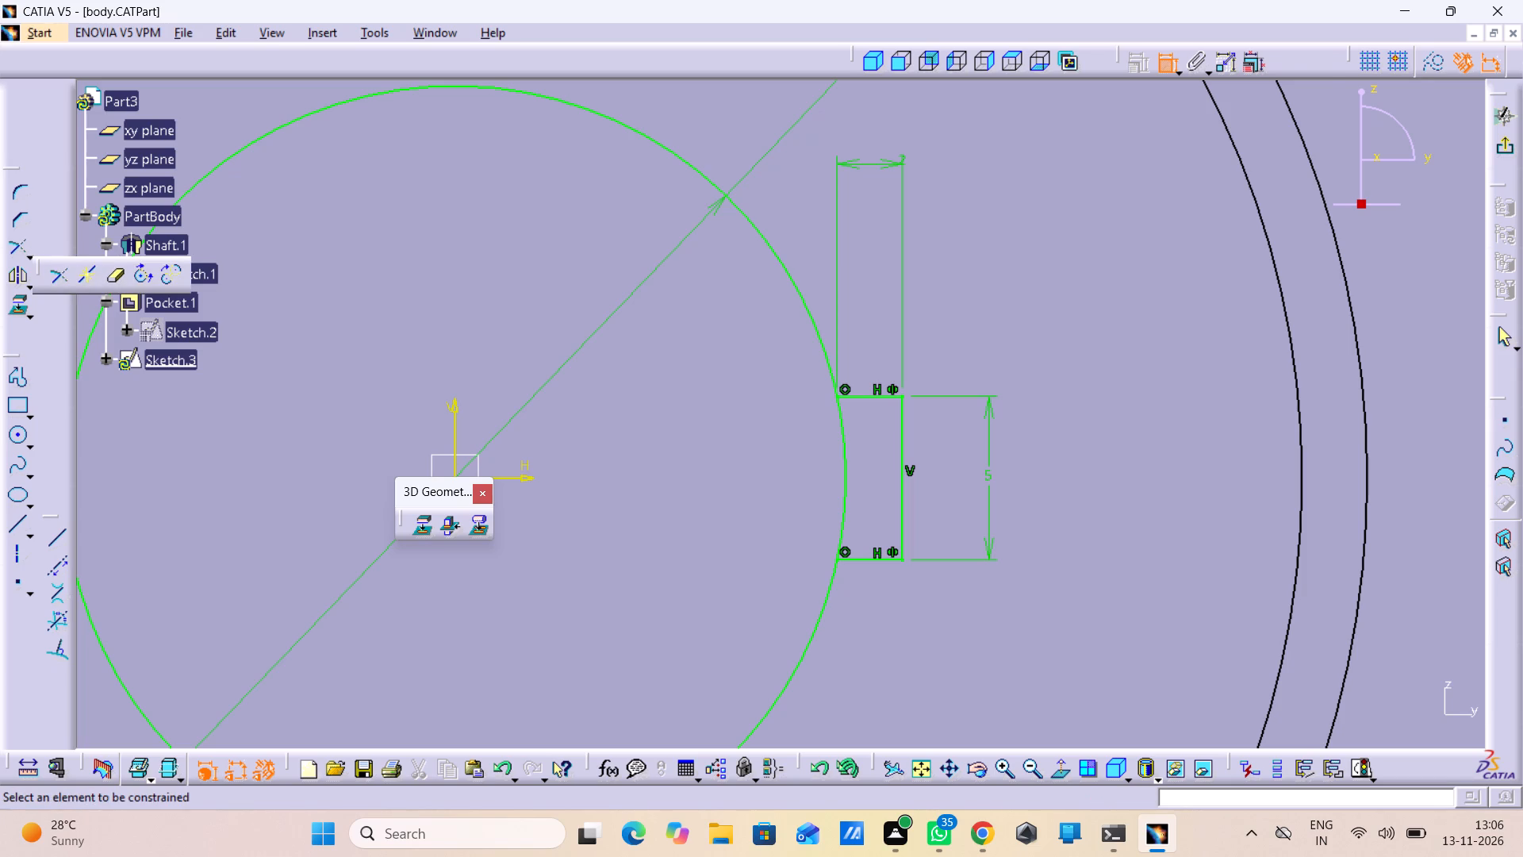
pyautogui.click(845, 441)
pyautogui.moveTo(812, 463); pyautogui.dragTo(823, 658, button='middle')
pyautogui.rightClick(812, 463)
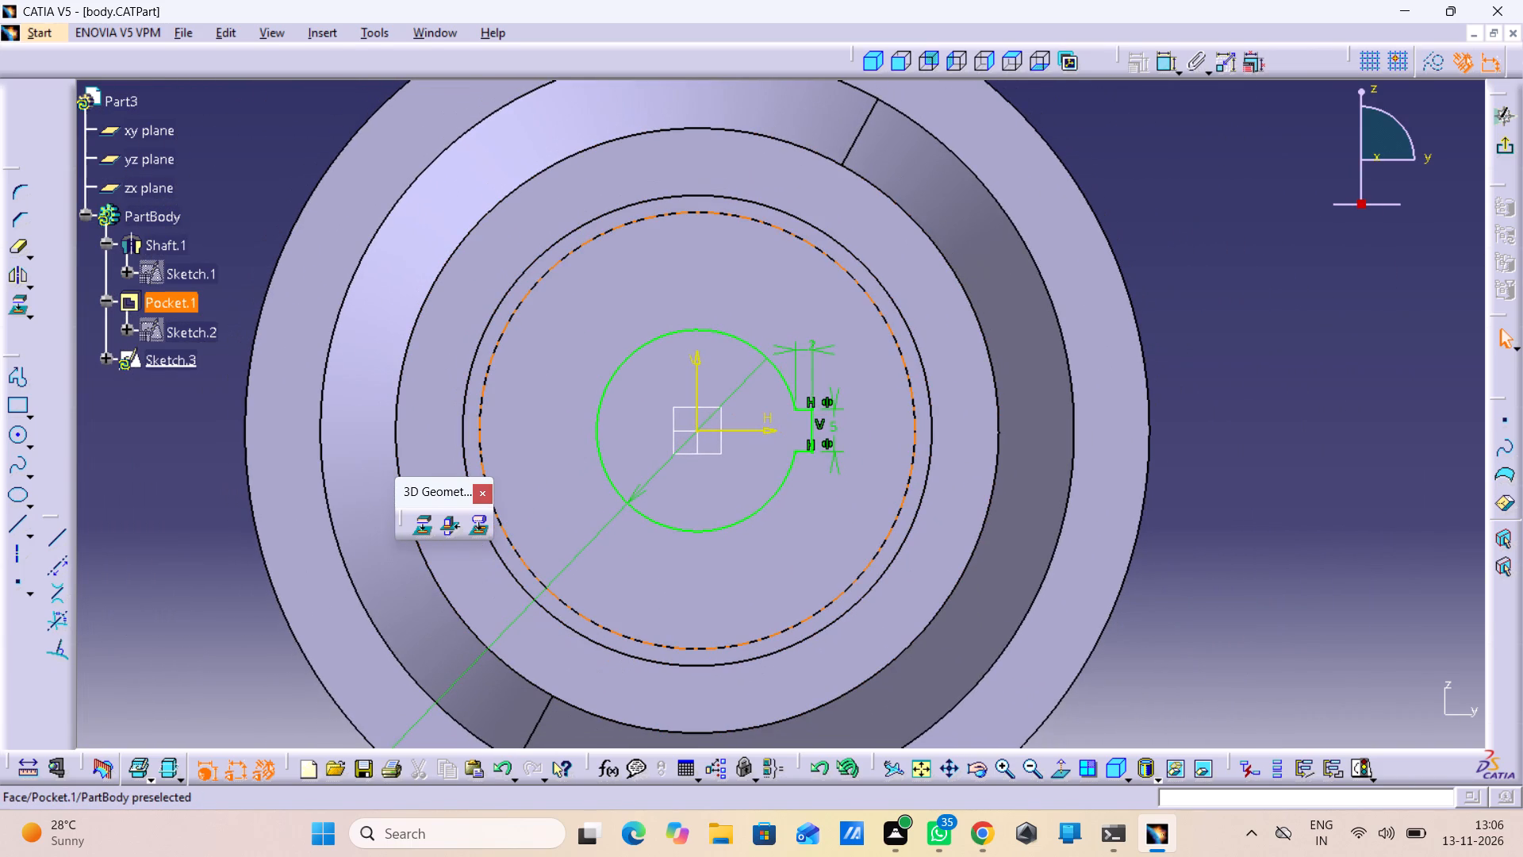
pyautogui.moveTo(877, 482); pyautogui.dragTo(882, 558, button='middle')
pyautogui.rightClick(877, 482)
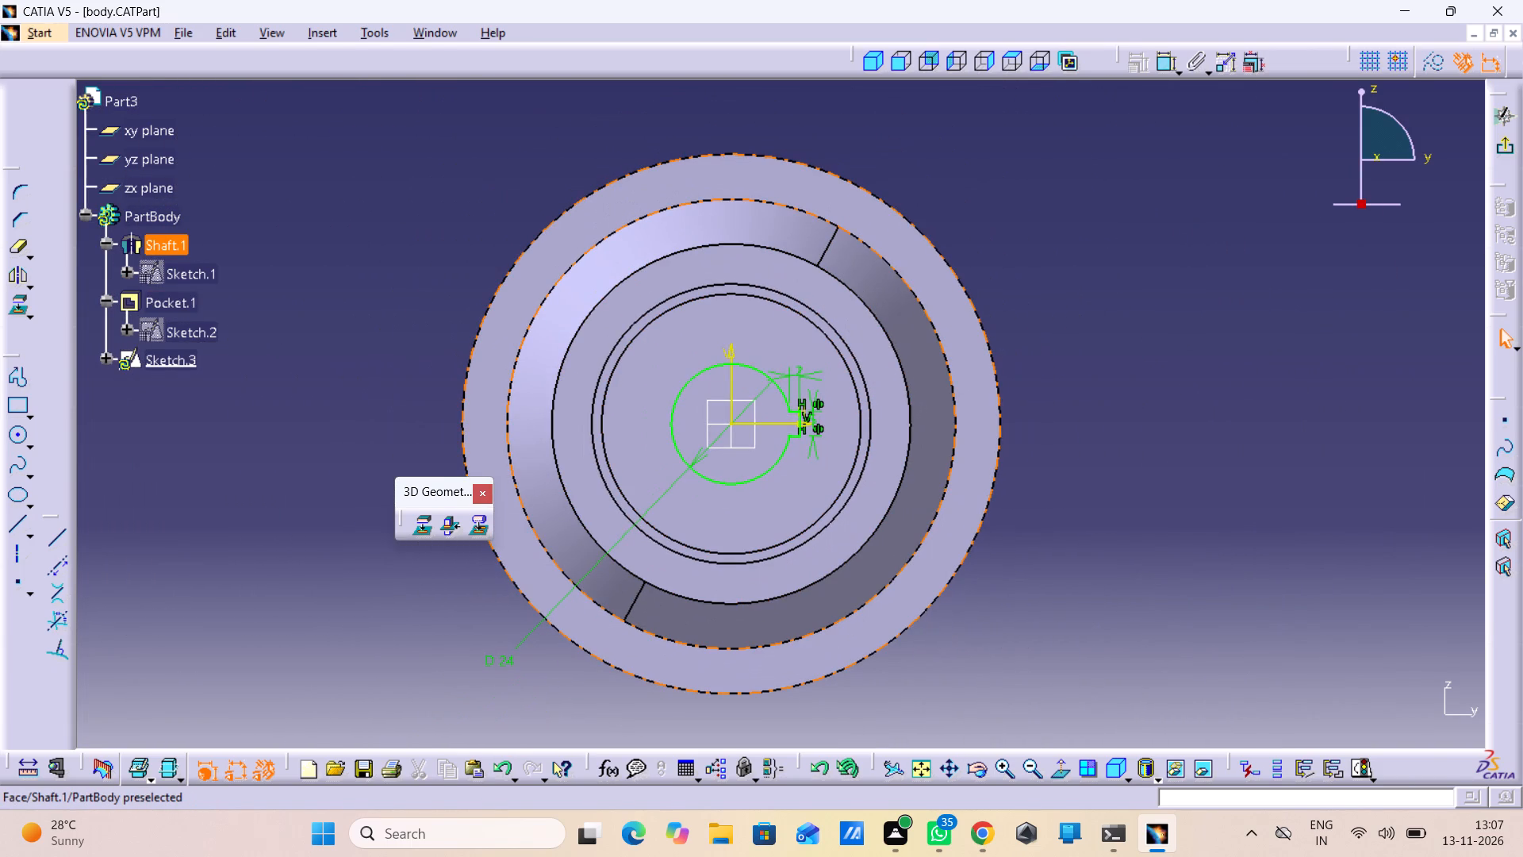
pyautogui.click(1507, 150)
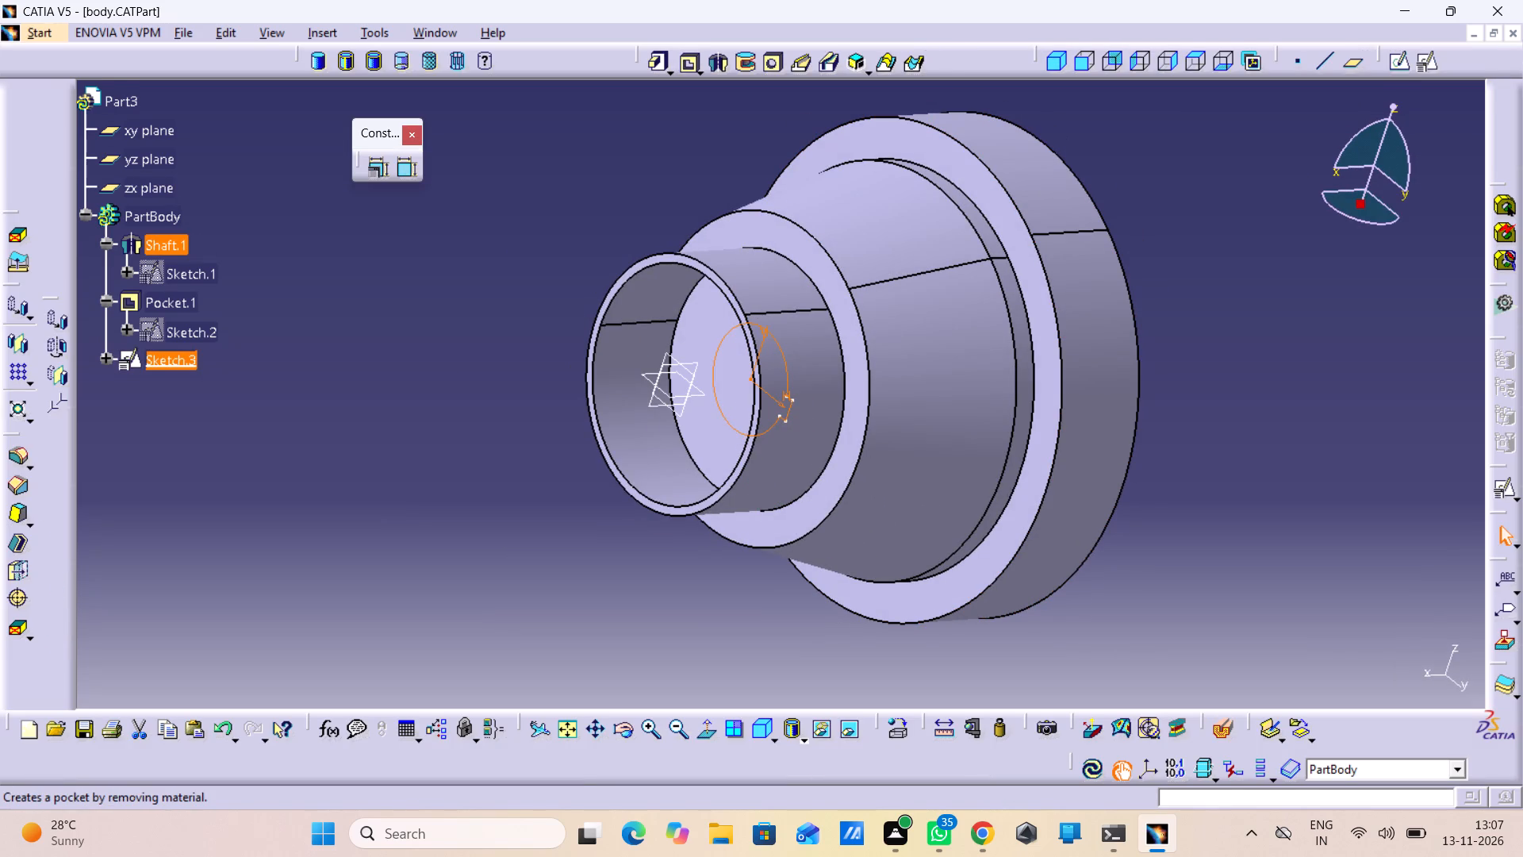
# Cut the notched circle profile through the body as a pocket with its first limit set to Up to last.
pyautogui.click(687, 67)
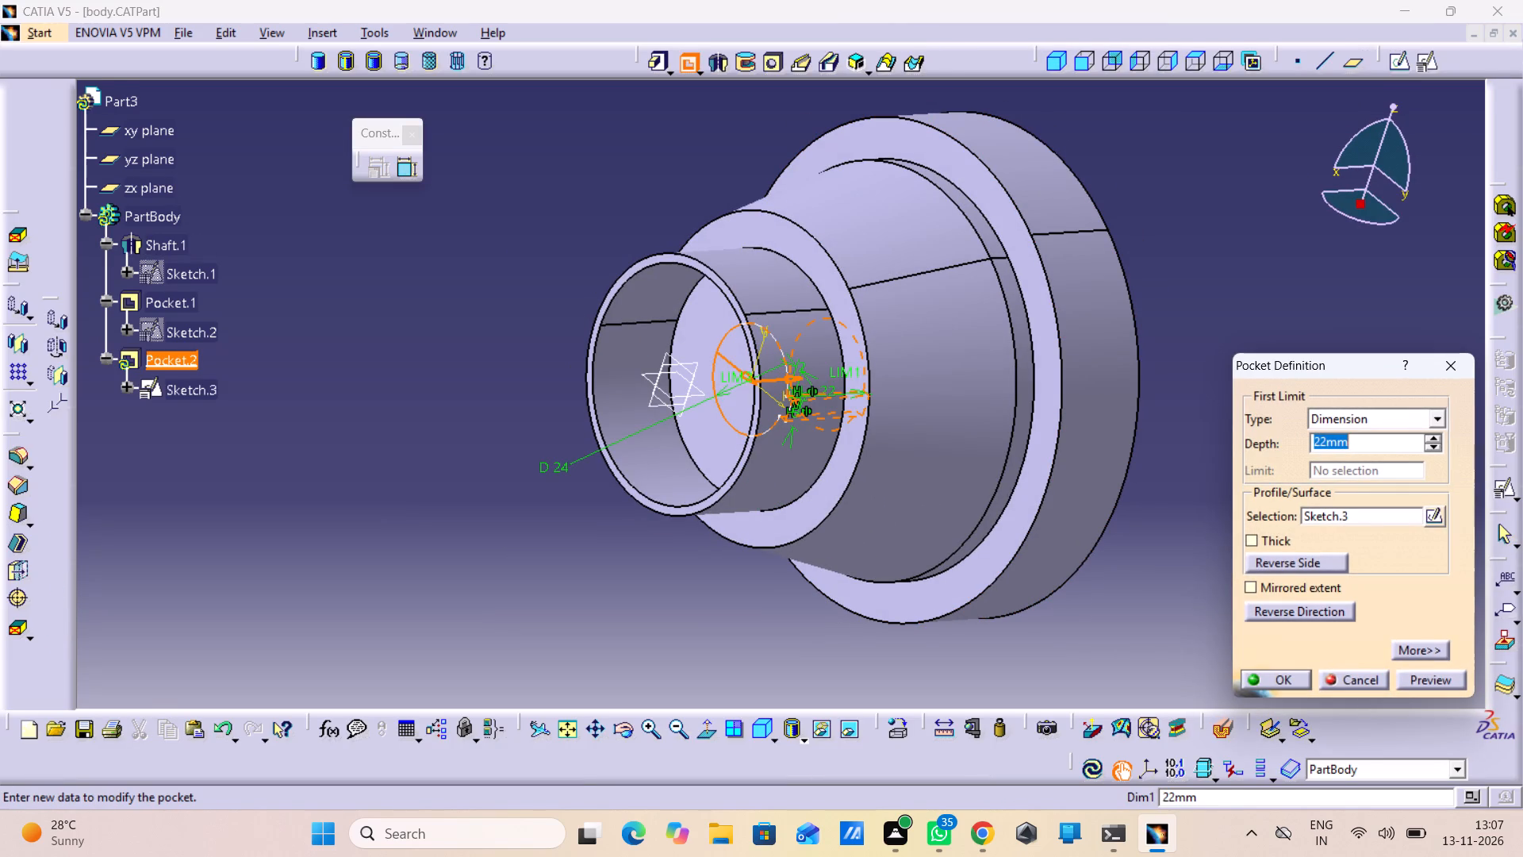
pyautogui.click(1371, 417)
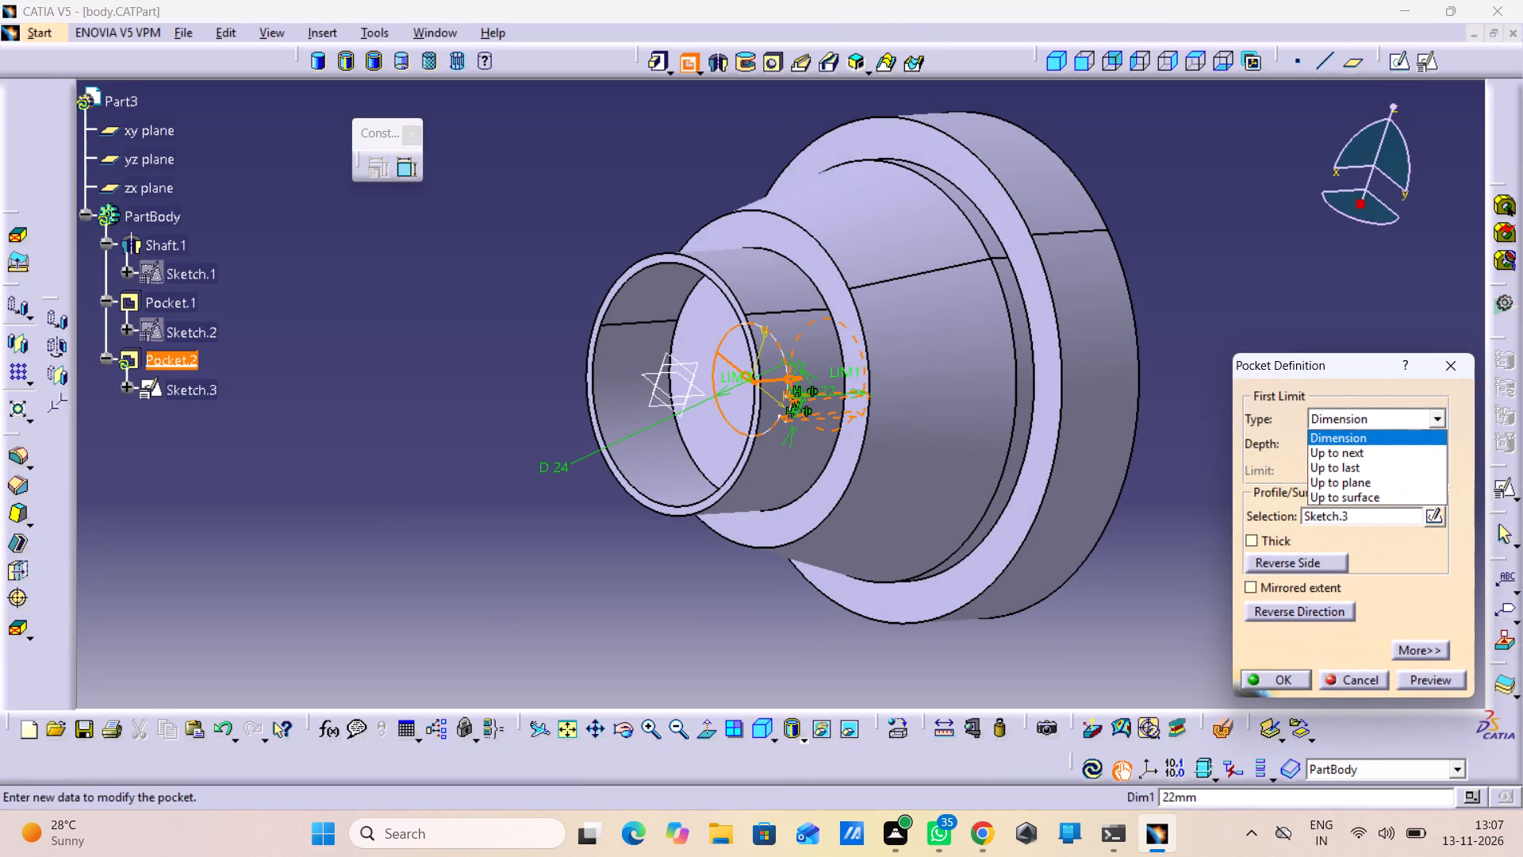
pyautogui.click(1360, 463)
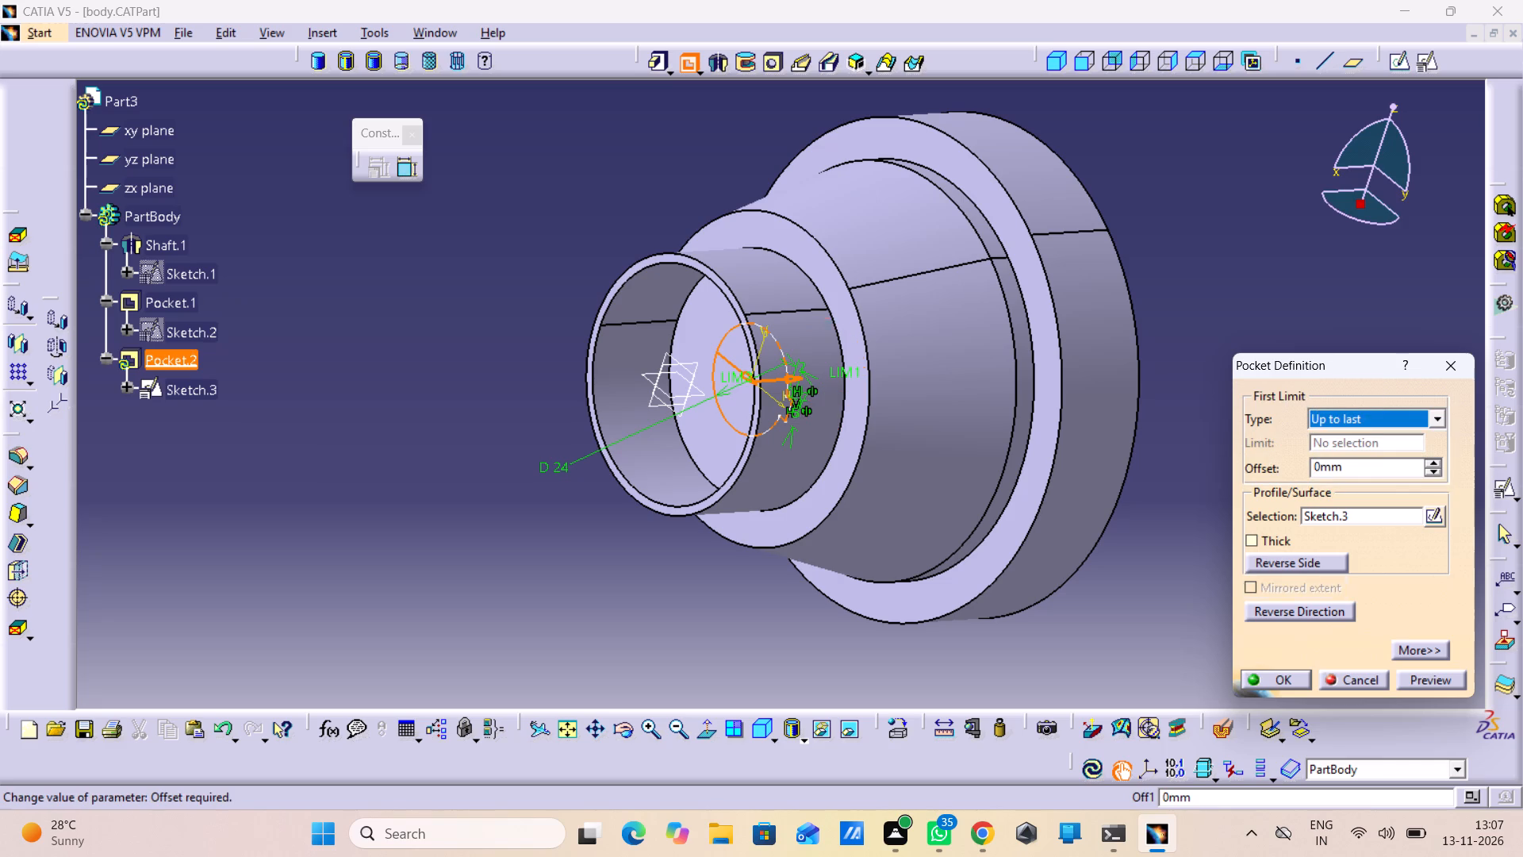
pyautogui.click(1437, 673)
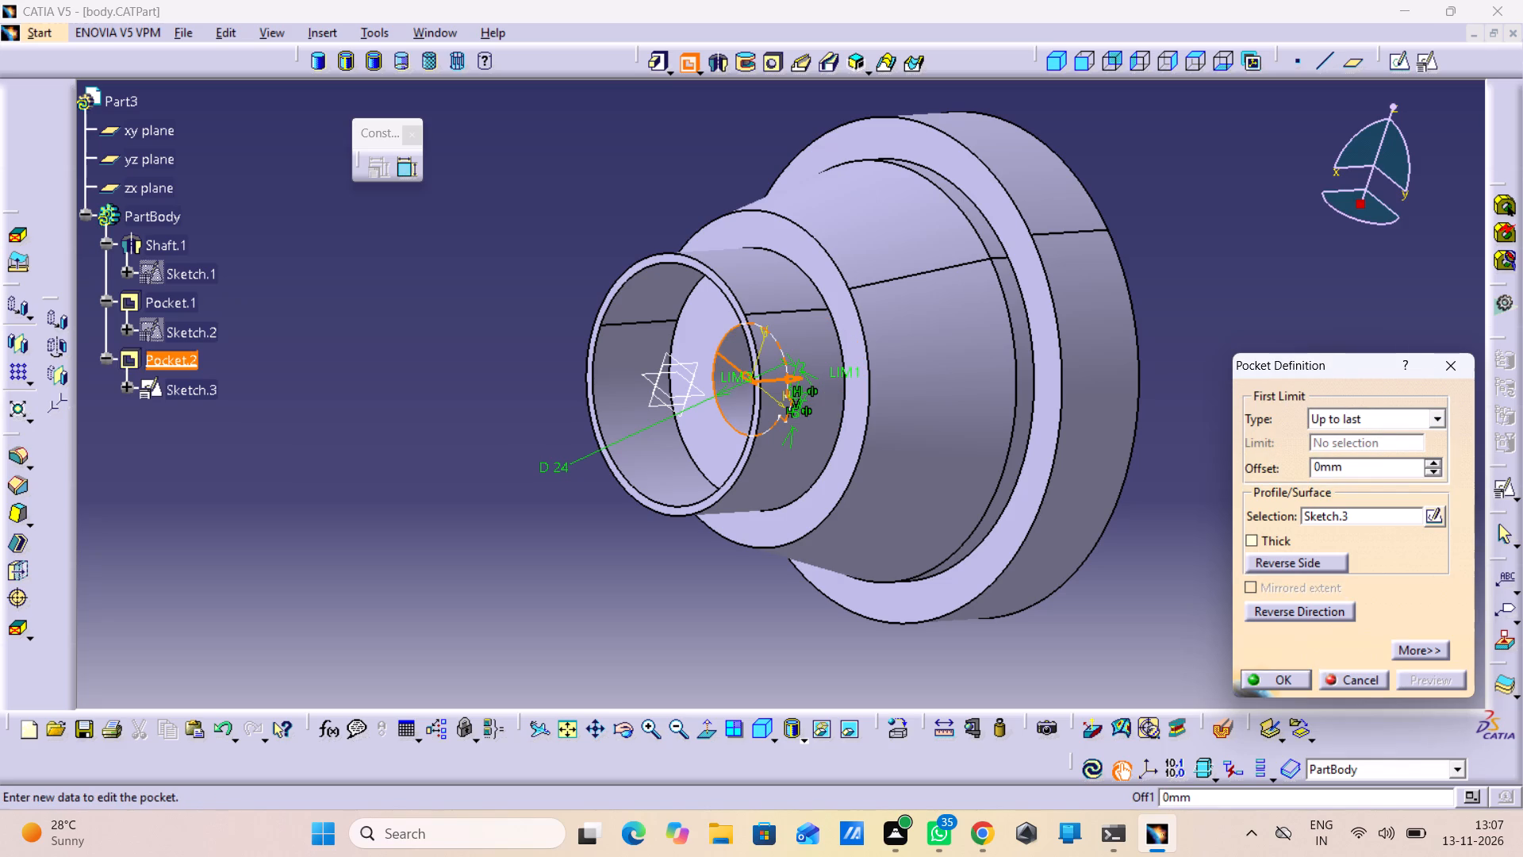
pyautogui.moveTo(1080, 596); pyautogui.dragTo(640, 333, button='middle')
pyautogui.moveTo(1080, 596); pyautogui.dragTo(640, 333, button='right')
pyautogui.click(1269, 681)
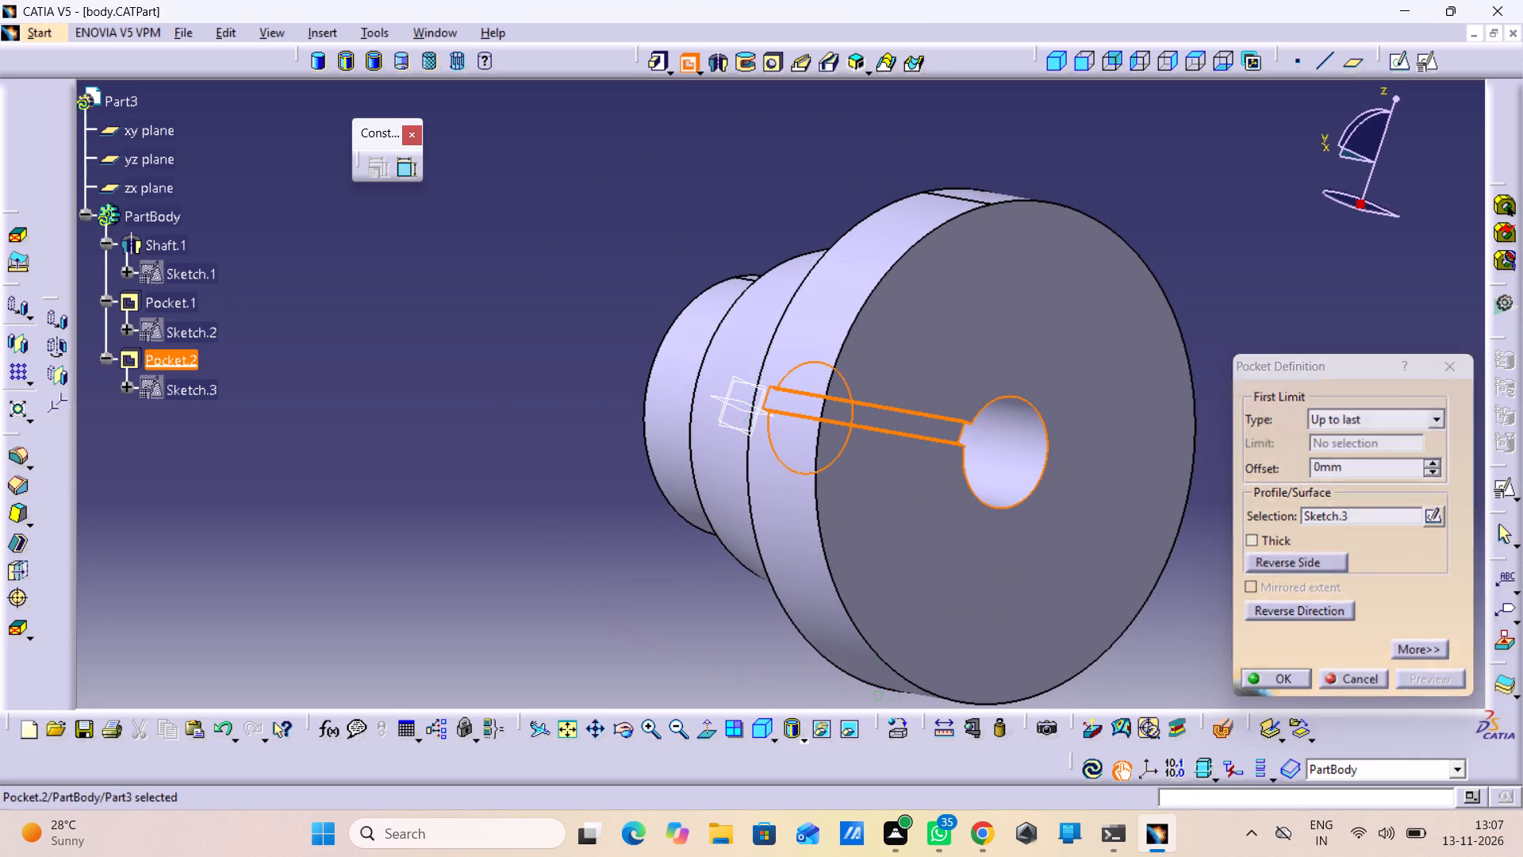
pyautogui.click(1300, 537)
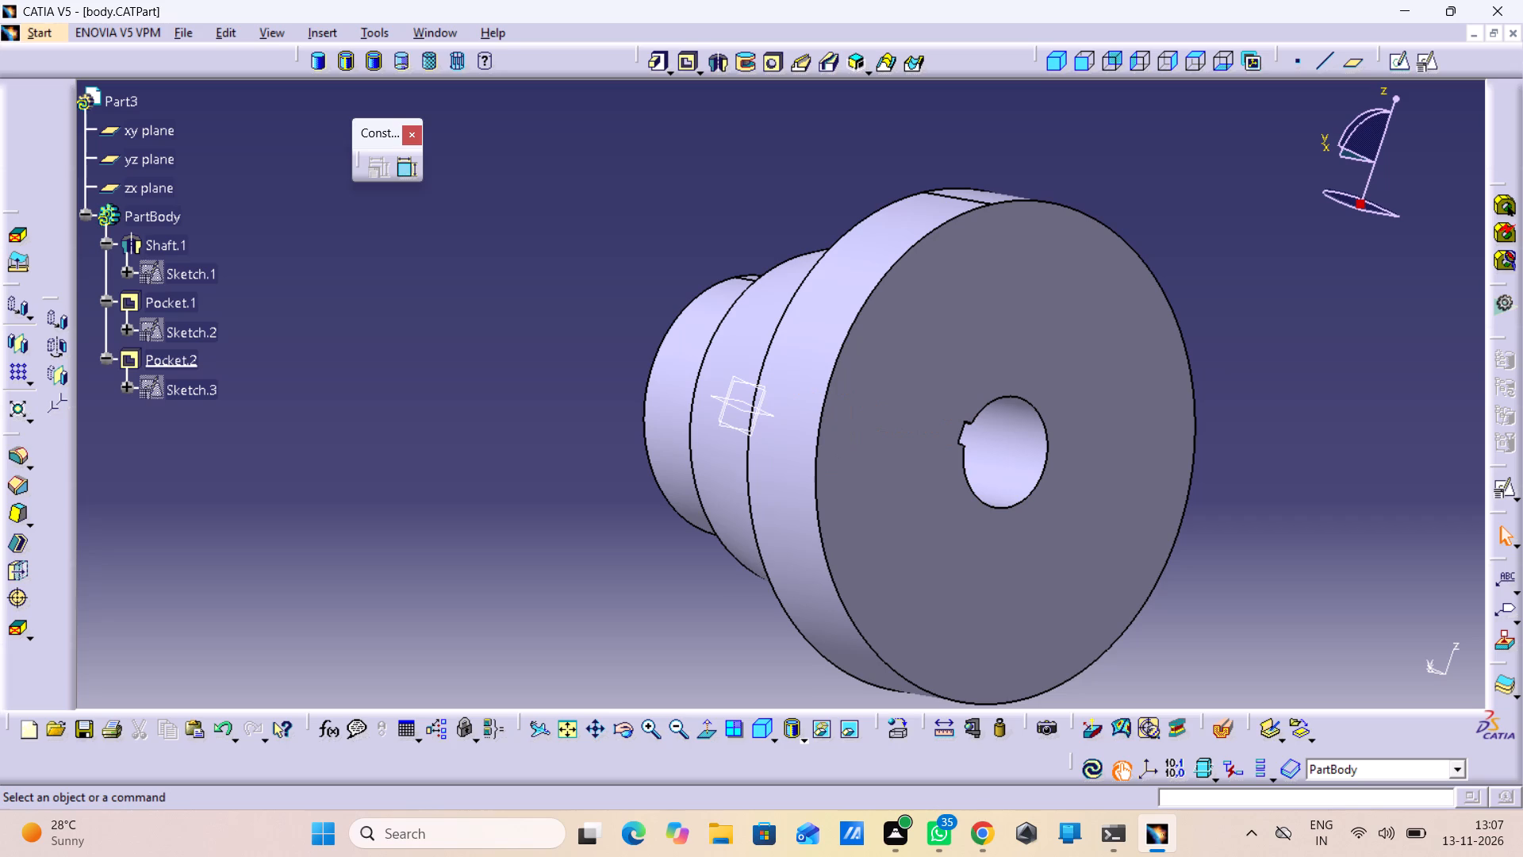
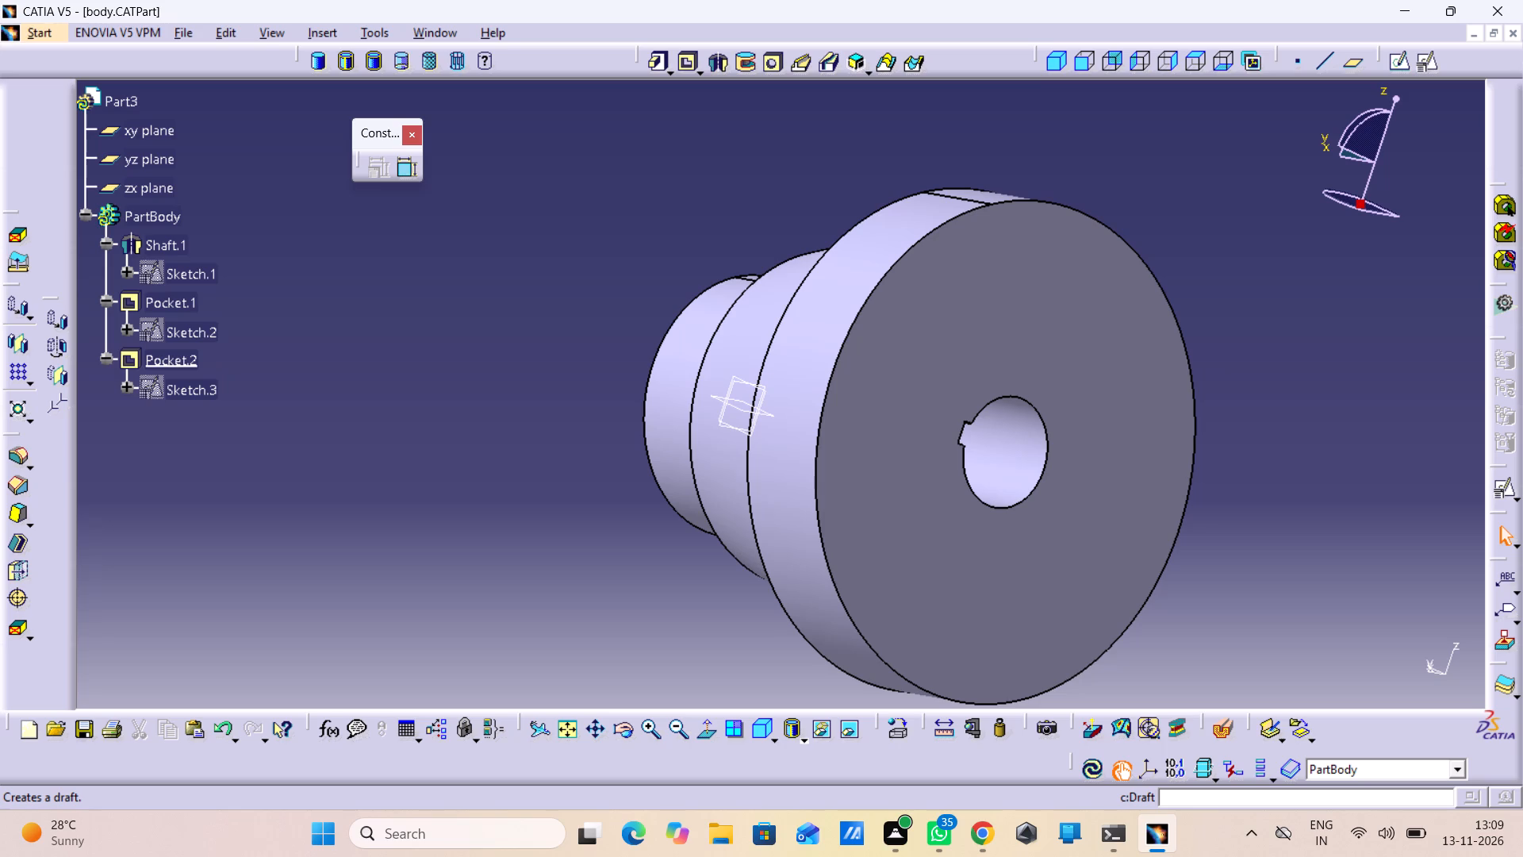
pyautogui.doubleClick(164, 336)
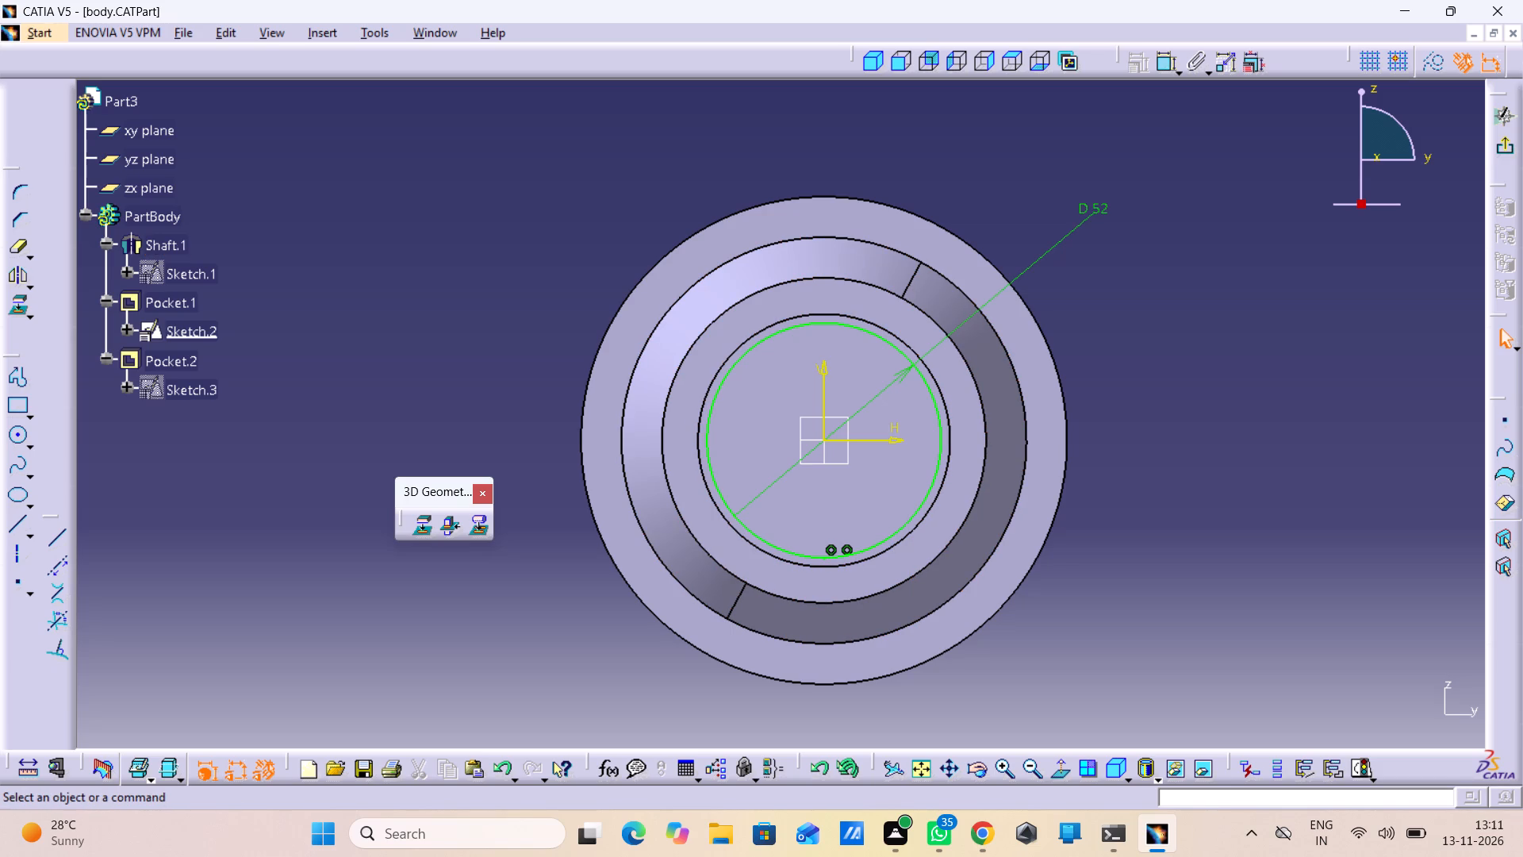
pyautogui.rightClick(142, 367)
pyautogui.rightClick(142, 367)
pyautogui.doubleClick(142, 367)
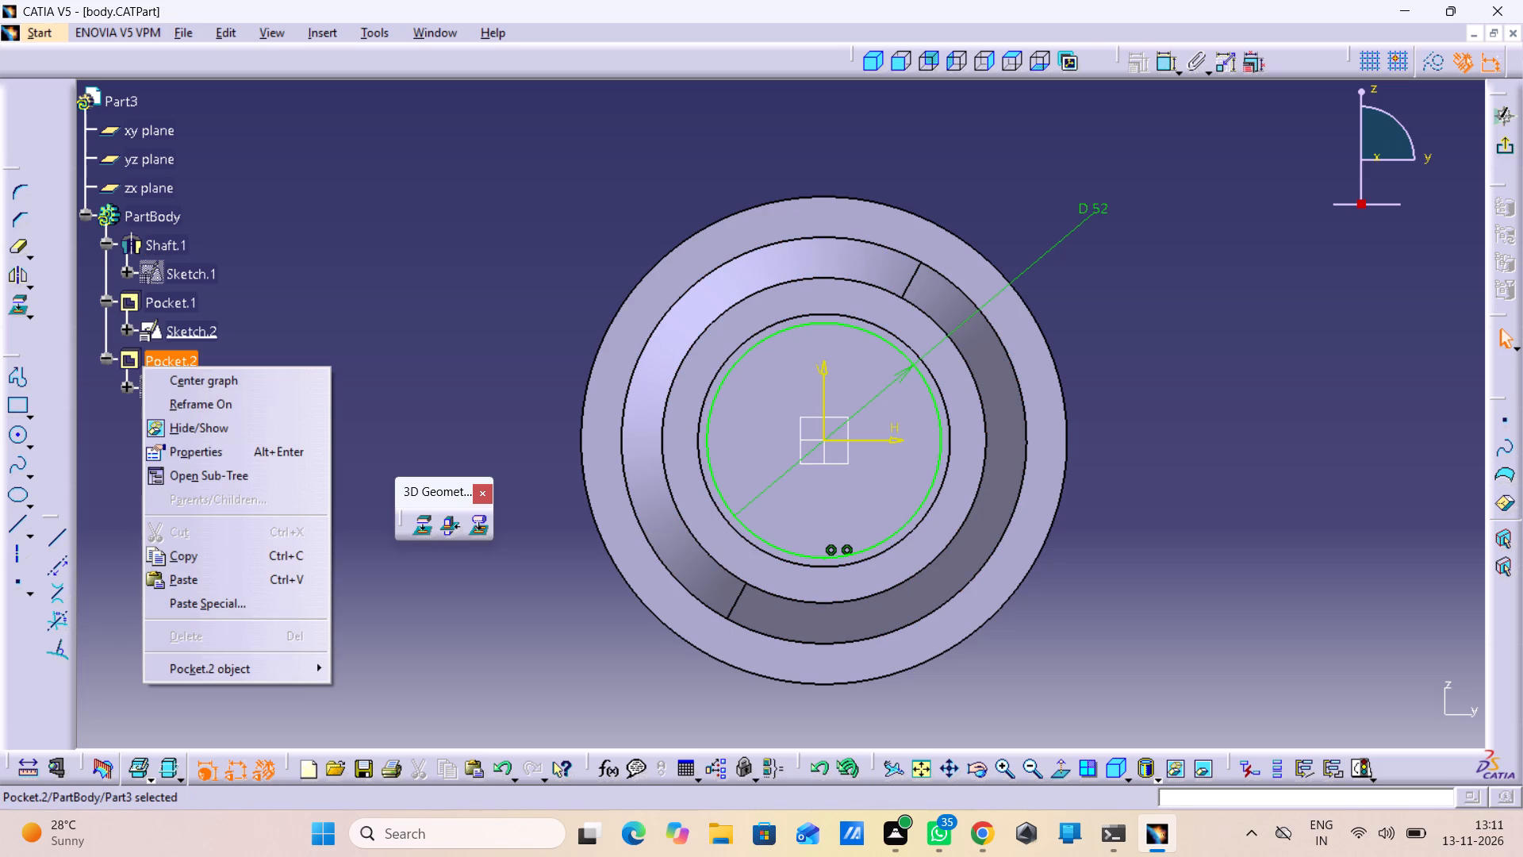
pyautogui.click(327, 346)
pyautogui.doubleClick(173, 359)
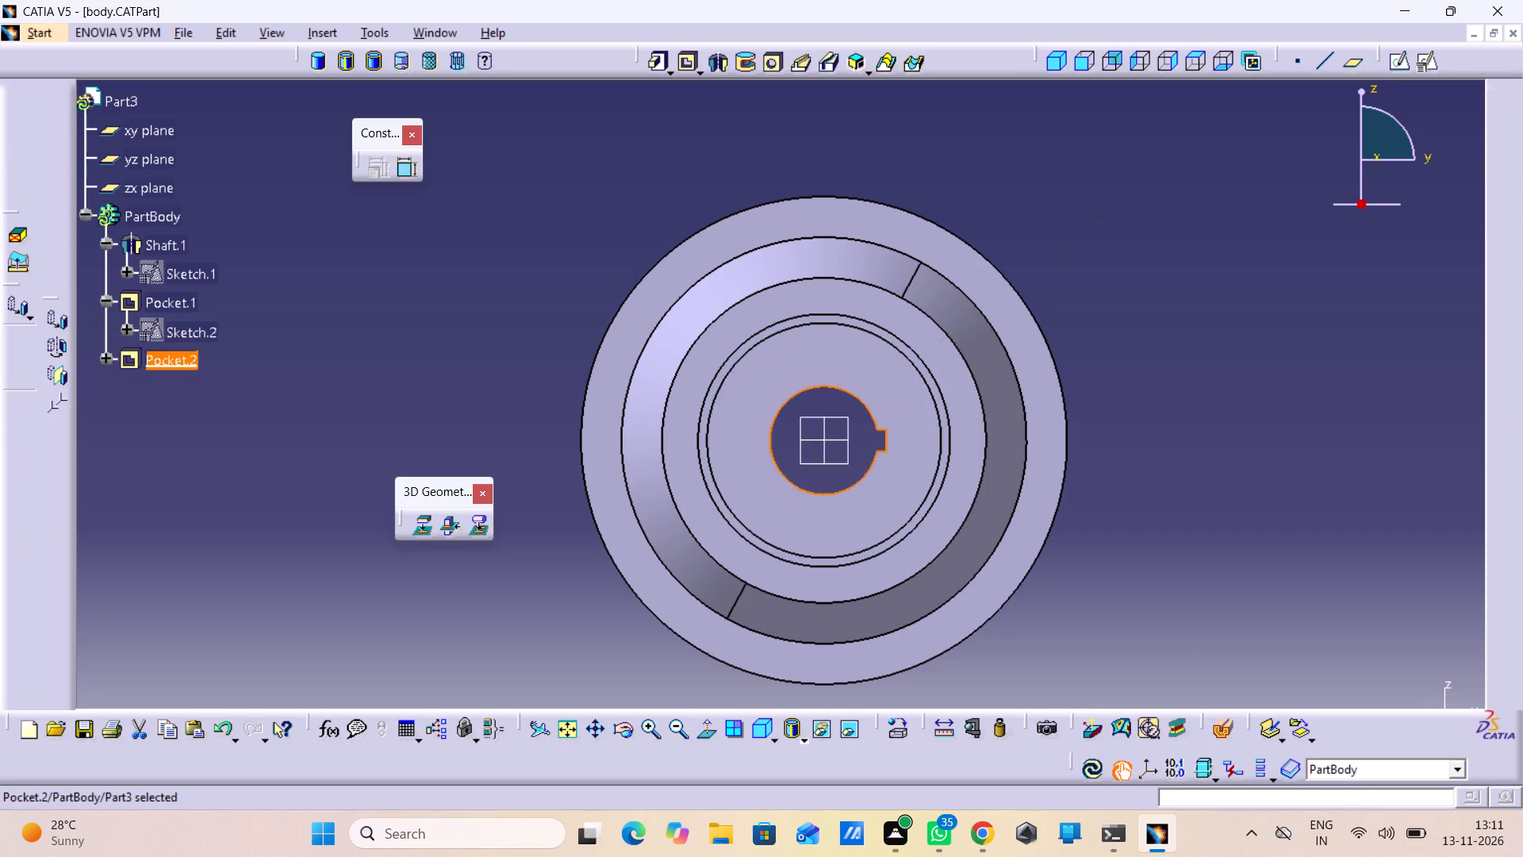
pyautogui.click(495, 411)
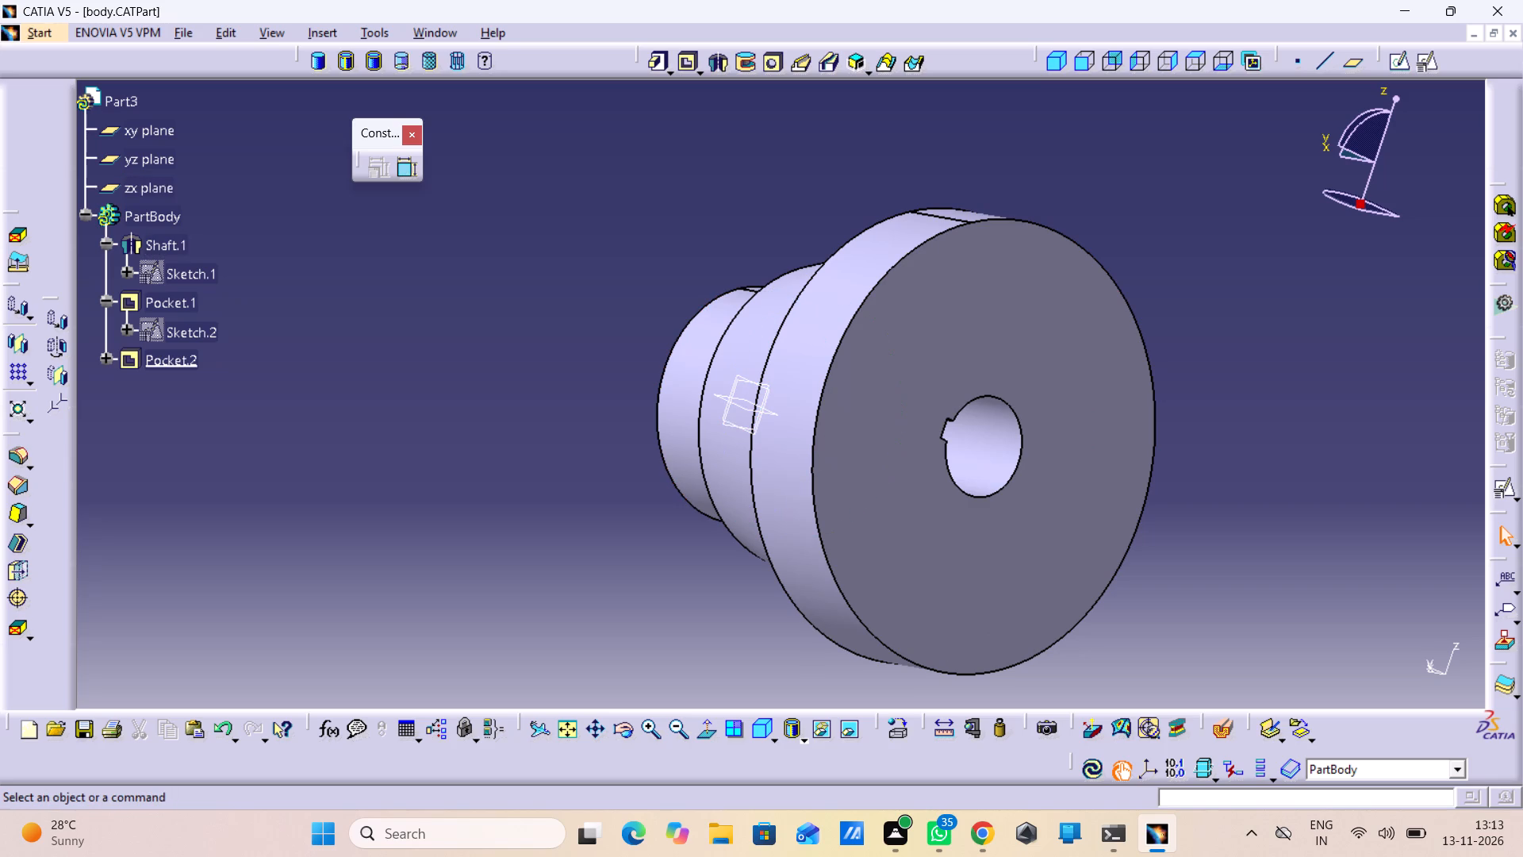
# Examine the body's bore, keyway notch and stepped outer profile from several angles and in the standard front, back, left, right, top and bottom views.
pyautogui.moveTo(603, 366); pyautogui.dragTo(905, 462, button='middle')
pyautogui.moveTo(603, 366); pyautogui.dragTo(905, 462, button='right')
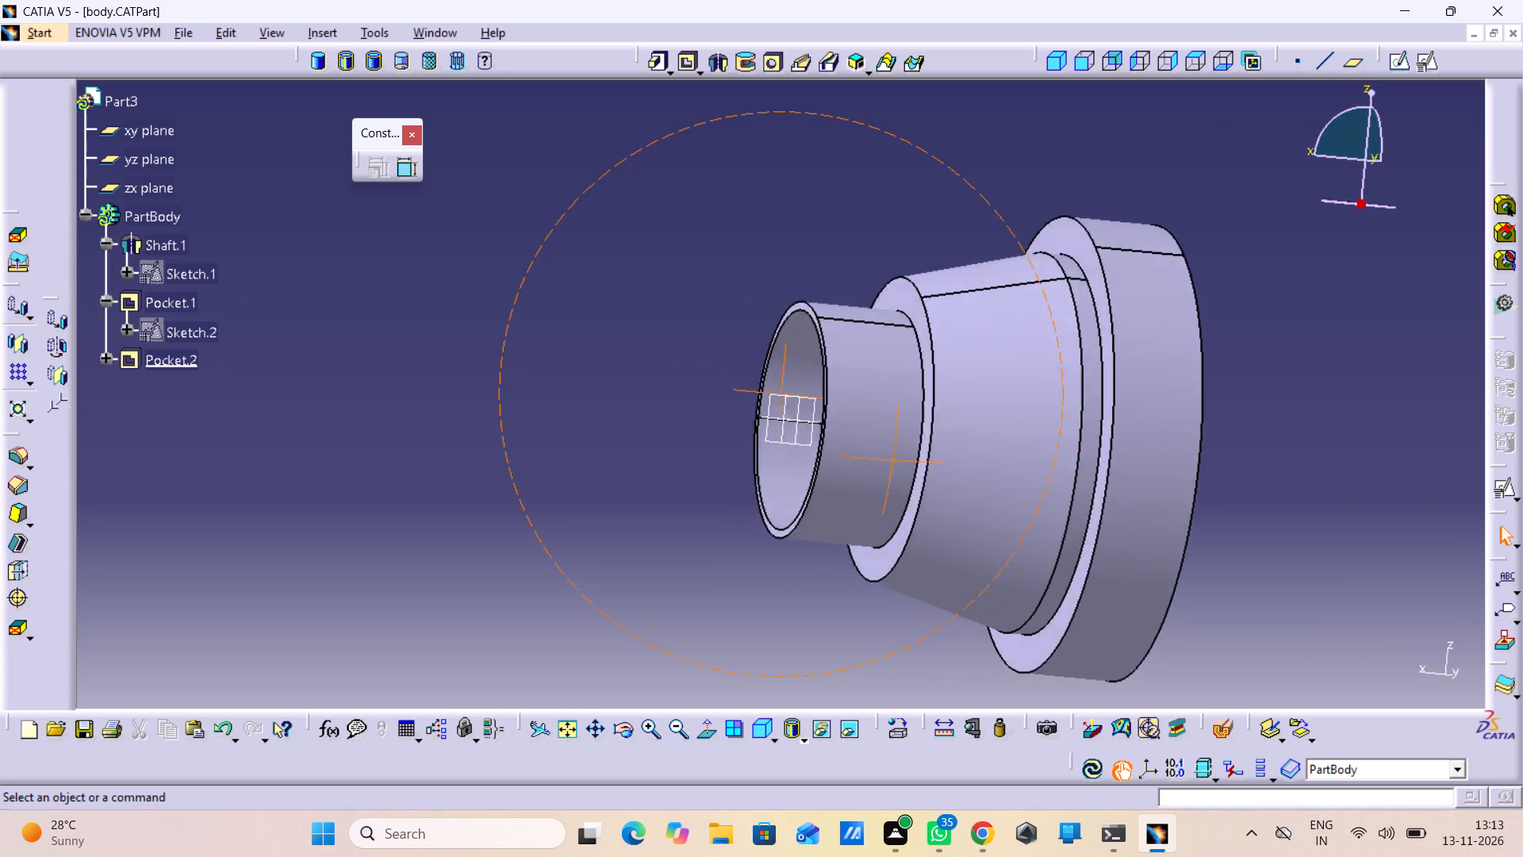
pyautogui.moveTo(905, 462); pyautogui.dragTo(1062, 353, button='right')
pyautogui.moveTo(905, 462); pyautogui.dragTo(1062, 353, button='middle')
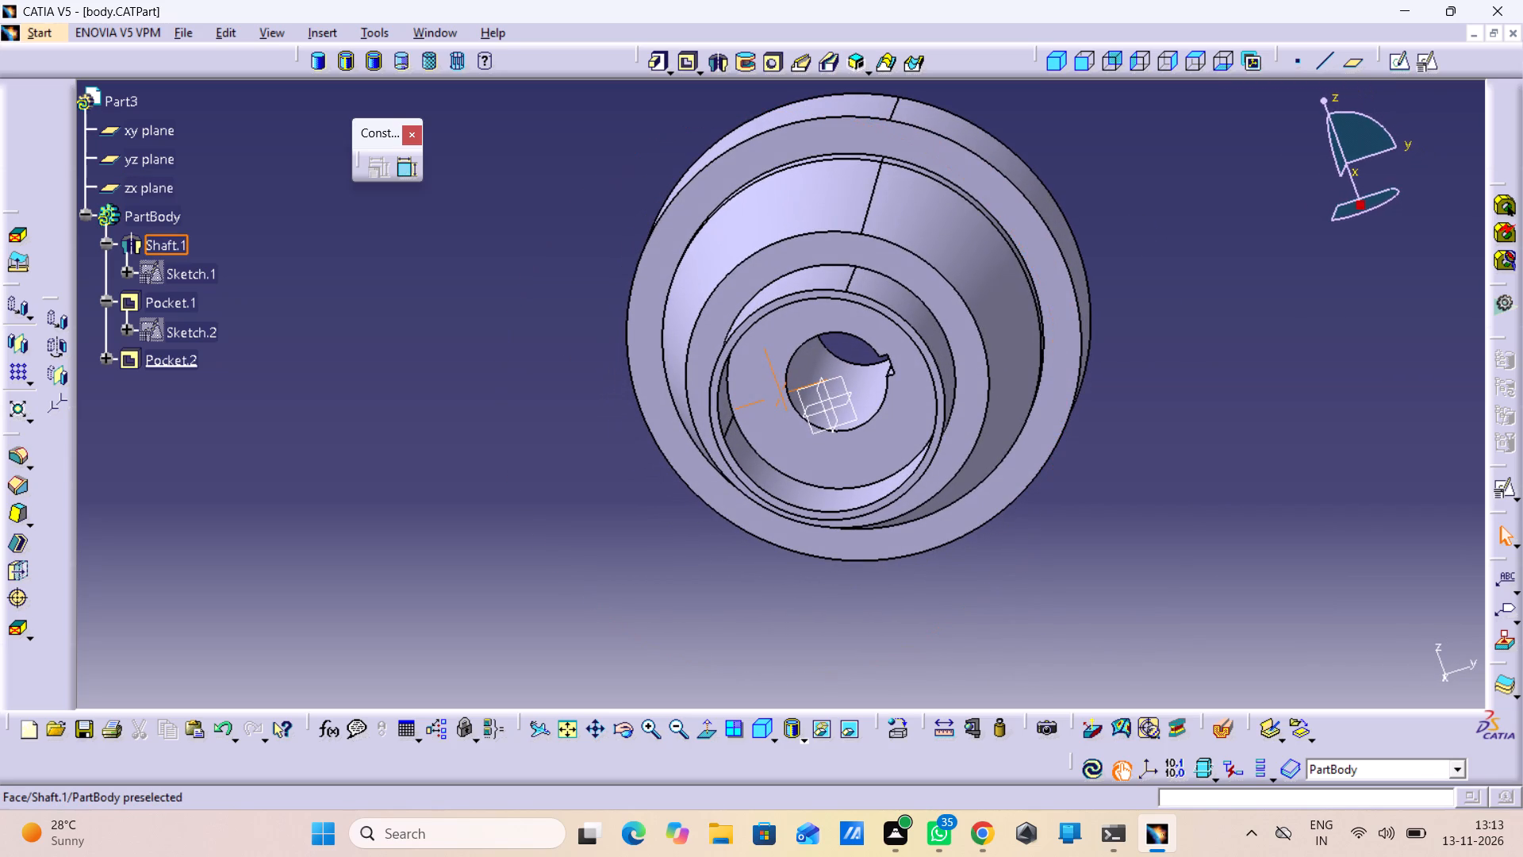
pyautogui.moveTo(691, 574); pyautogui.dragTo(791, 402, button='middle')
pyautogui.moveTo(691, 574); pyautogui.dragTo(791, 402, button='right')
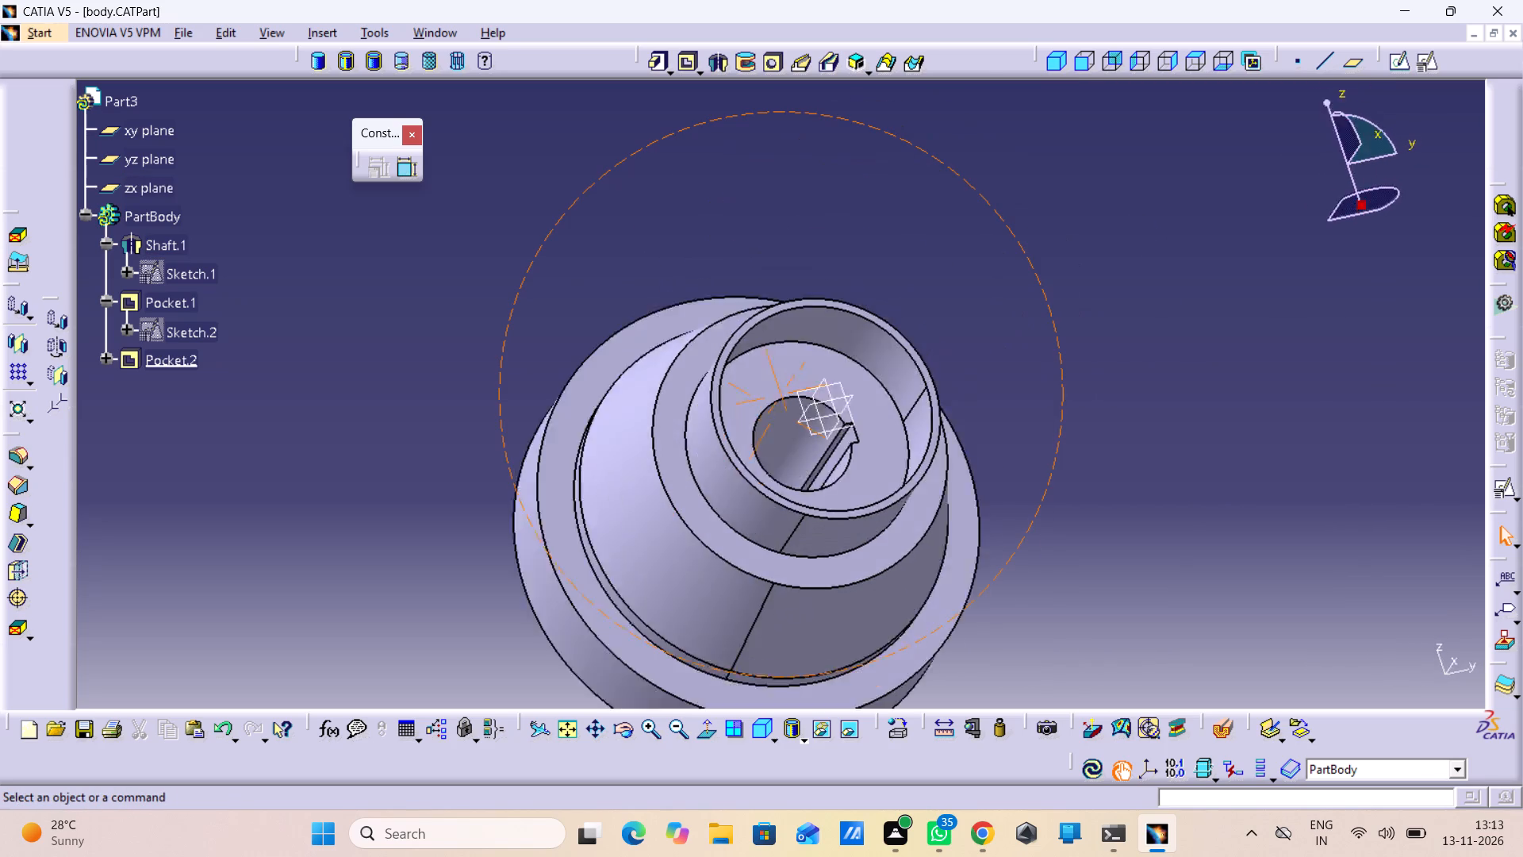
pyautogui.moveTo(791, 402); pyautogui.dragTo(584, 340, button='middle')
pyautogui.moveTo(791, 402); pyautogui.dragTo(584, 340, button='right')
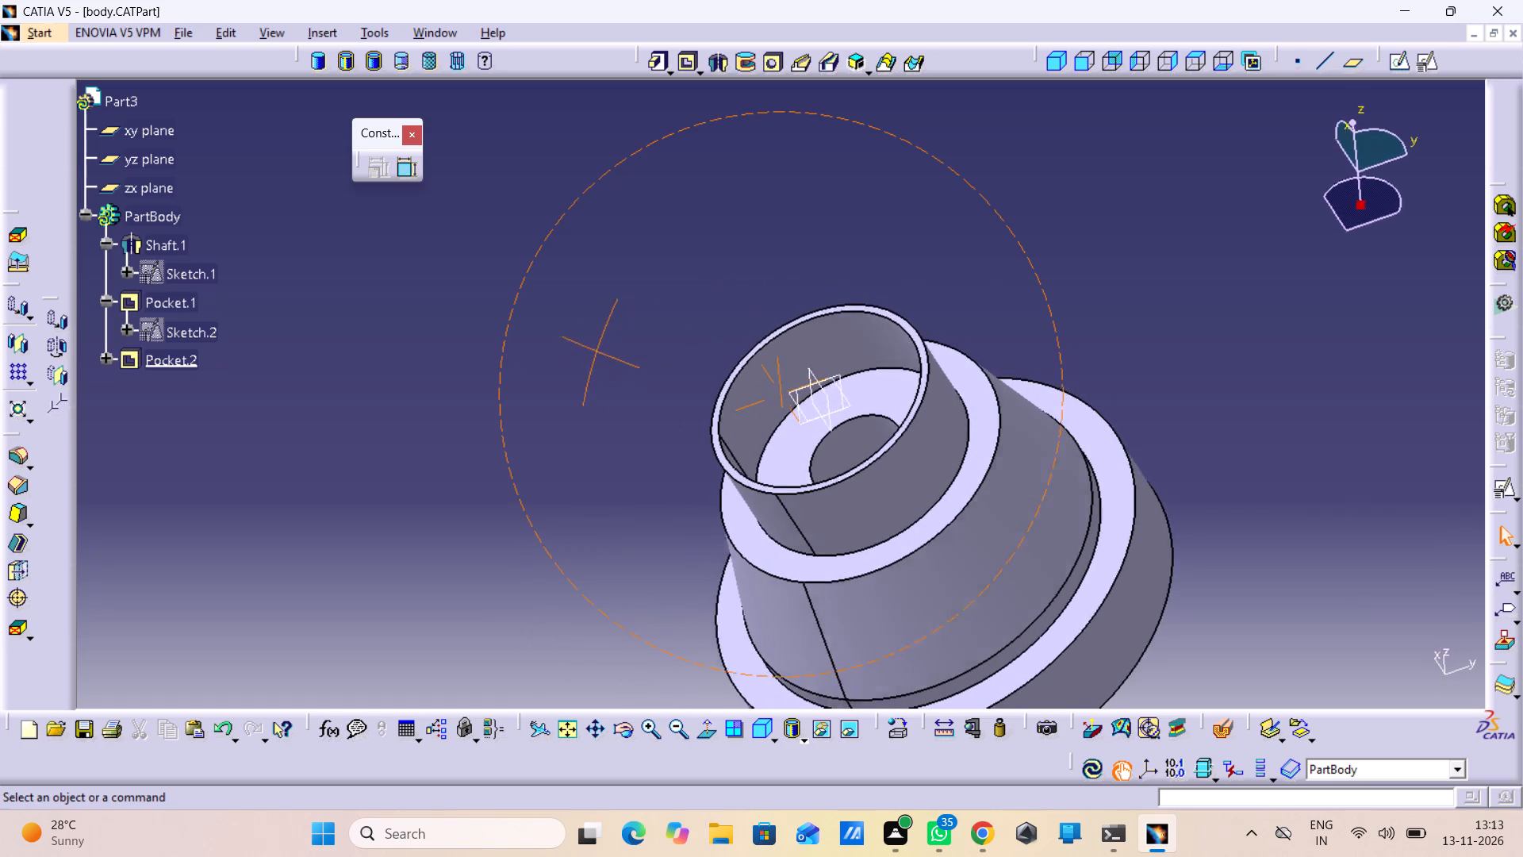
pyautogui.moveTo(584, 340); pyautogui.dragTo(580, 338, button='right')
pyautogui.moveTo(584, 340); pyautogui.dragTo(580, 338, button='middle')
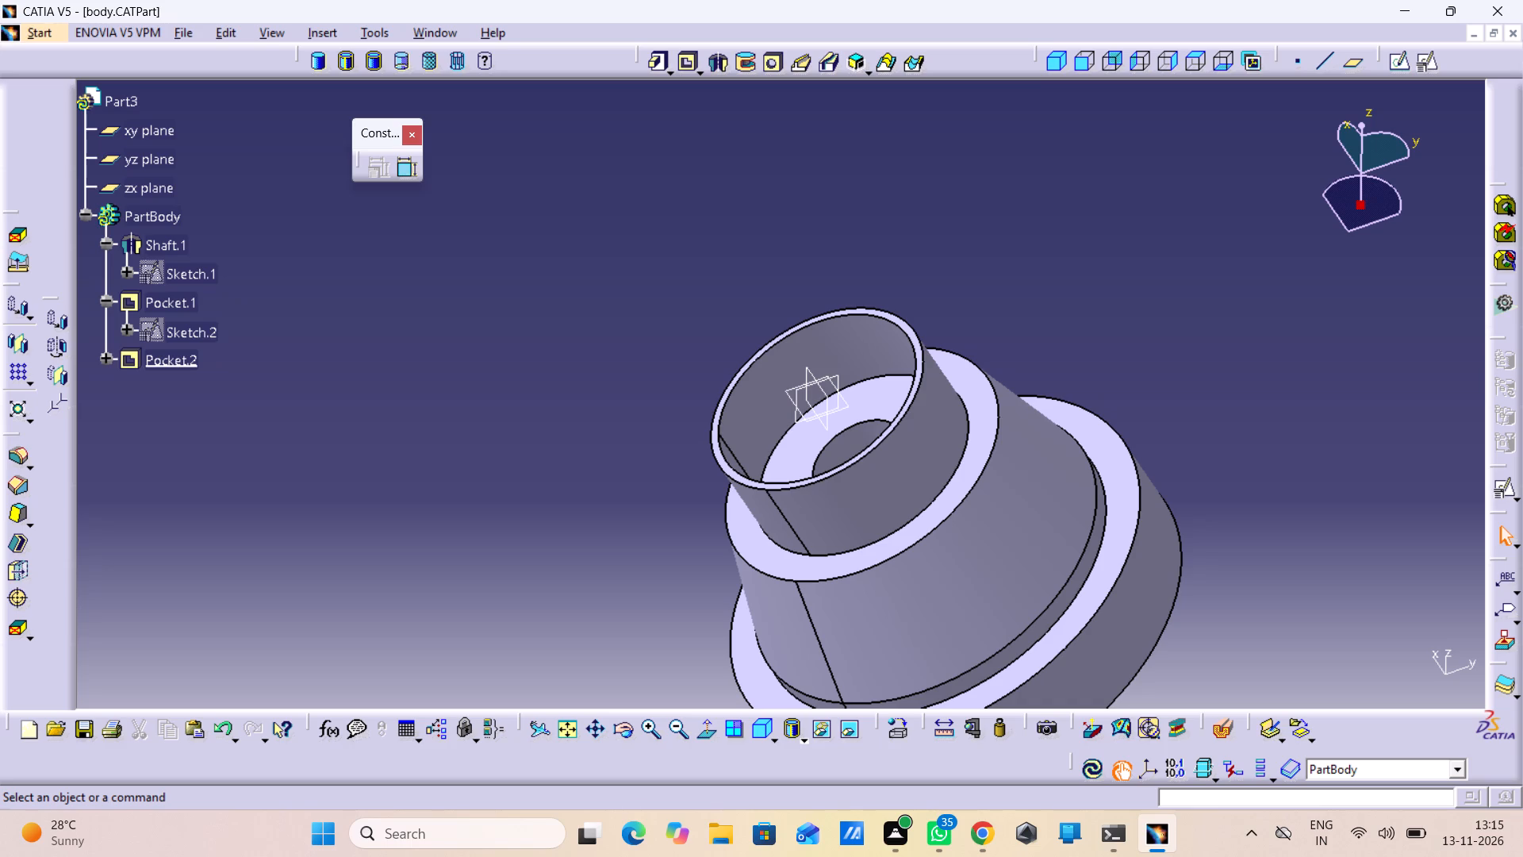
pyautogui.moveTo(540, 502); pyautogui.dragTo(561, 414, button='middle')
pyautogui.moveTo(1040, 536); pyautogui.dragTo(1007, 447, button='middle')
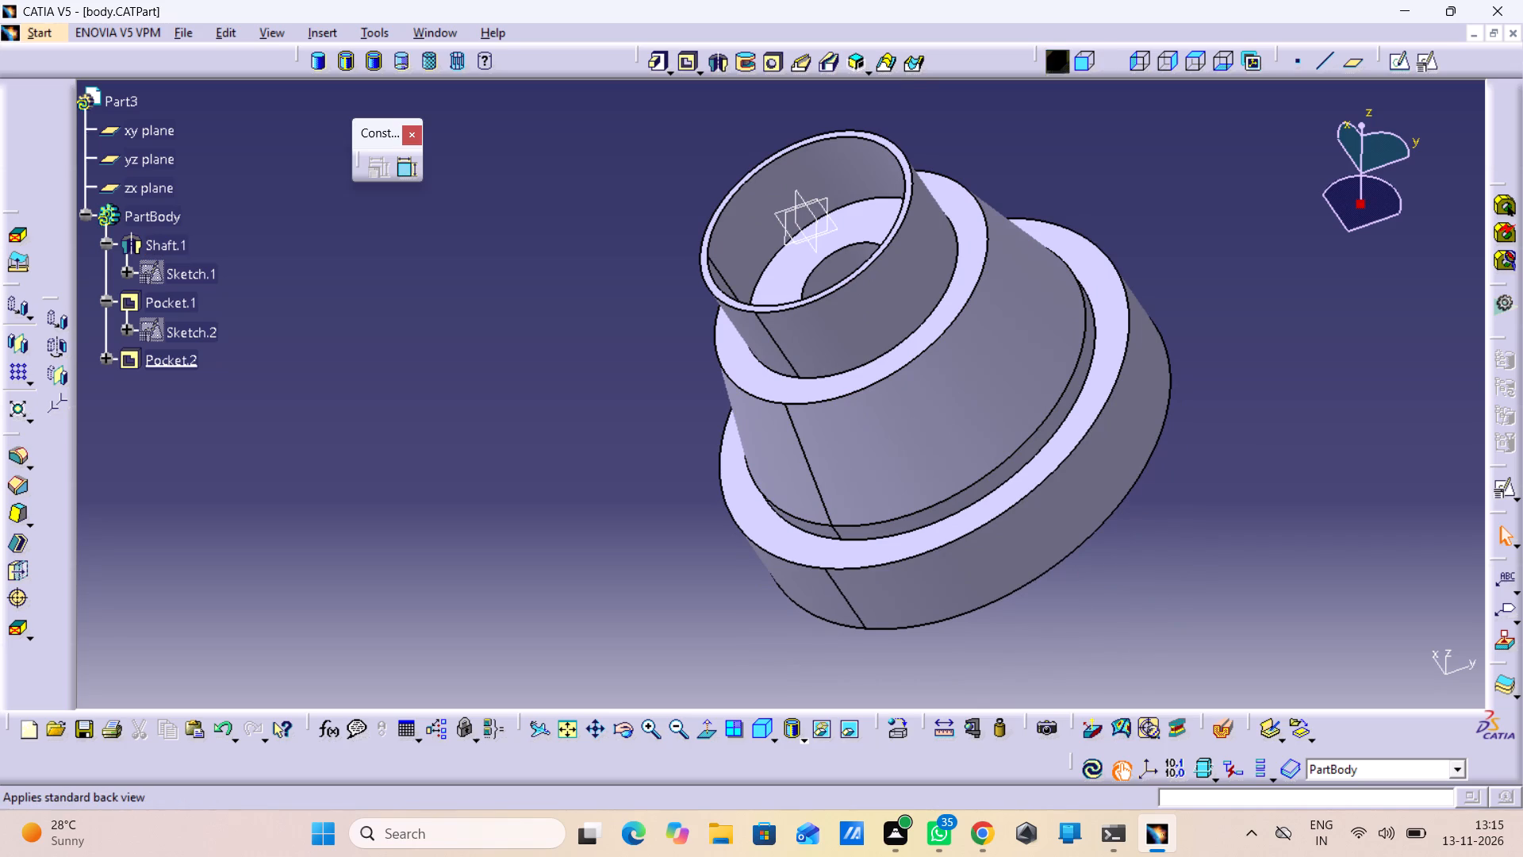
pyautogui.click(1090, 60)
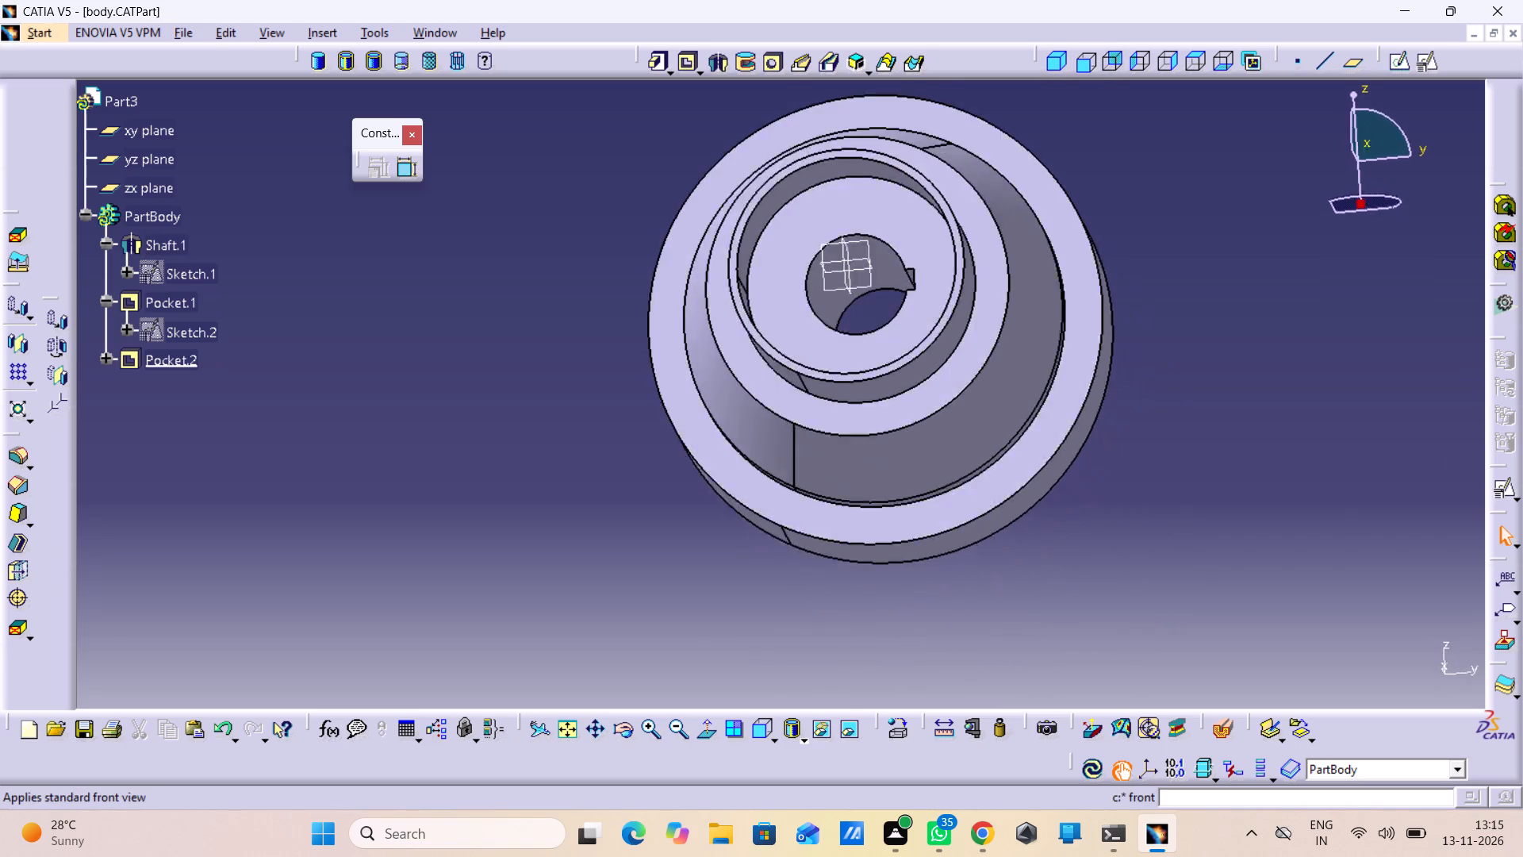
pyautogui.click(1118, 62)
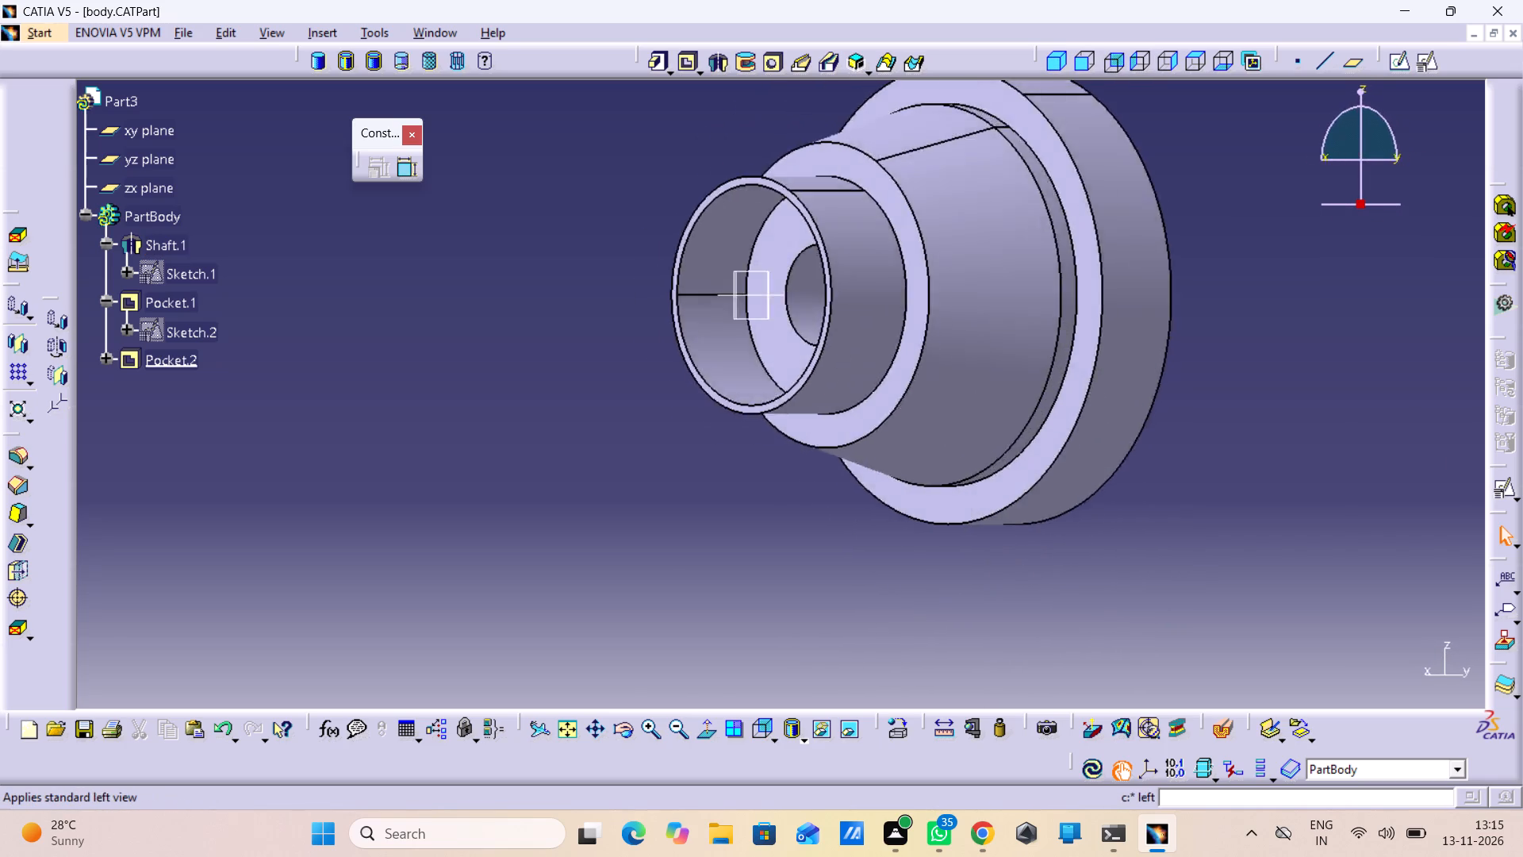
pyautogui.click(1138, 62)
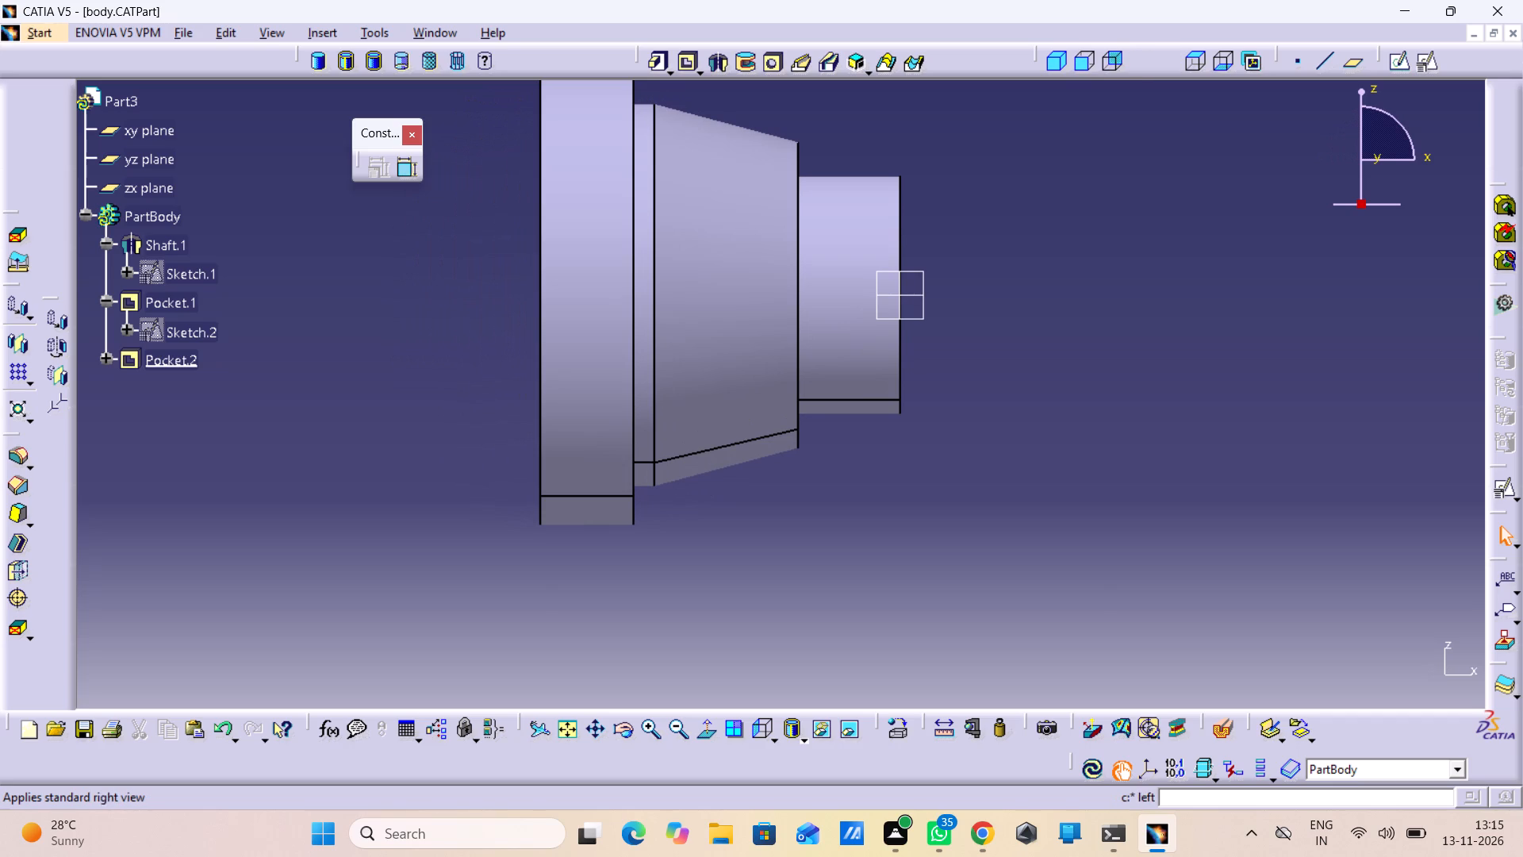
pyautogui.click(1179, 58)
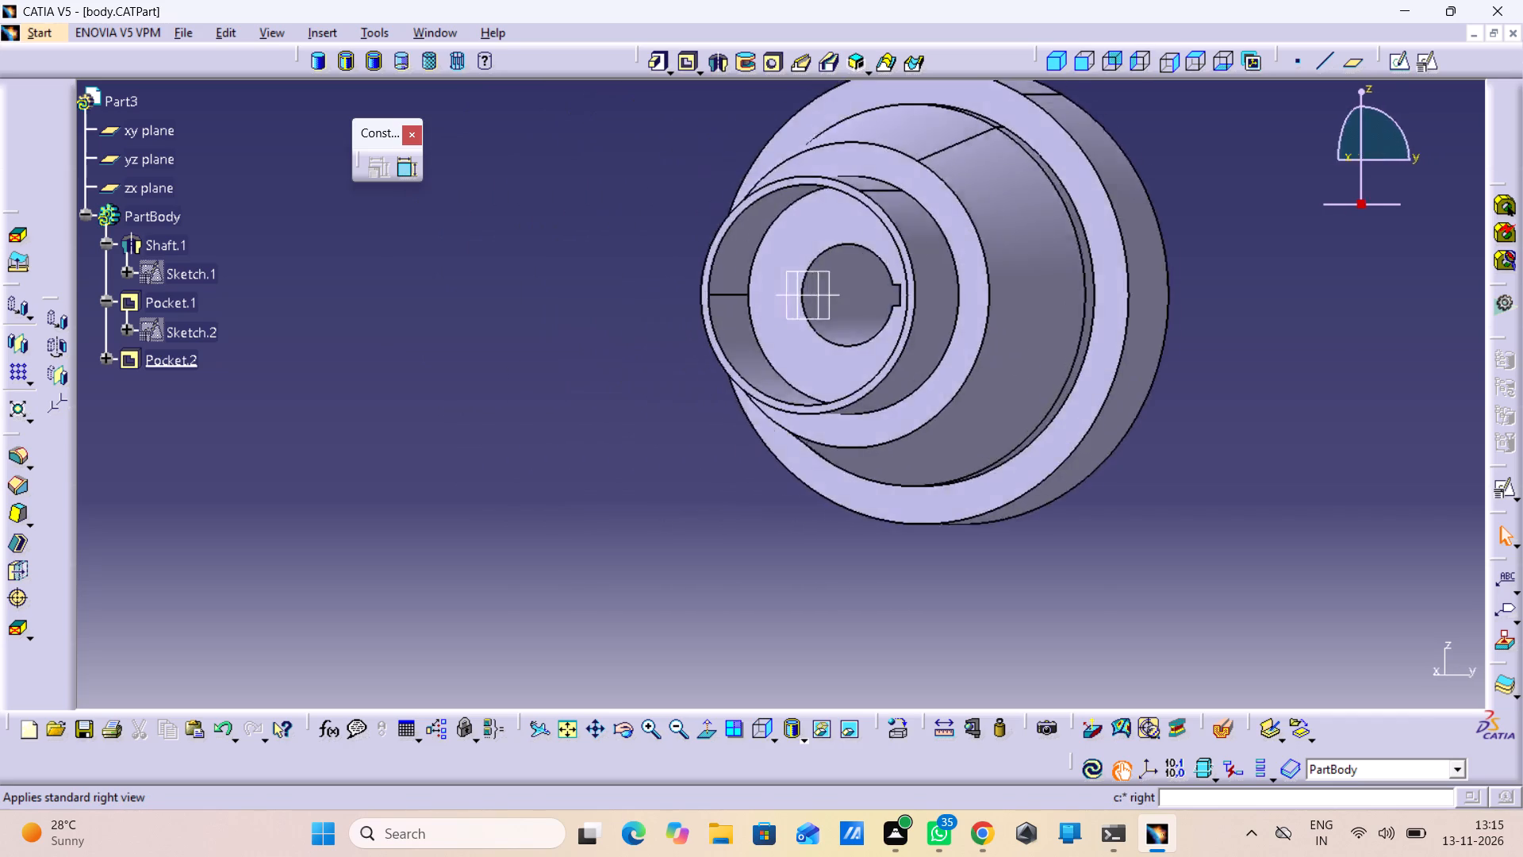
pyautogui.click(1197, 58)
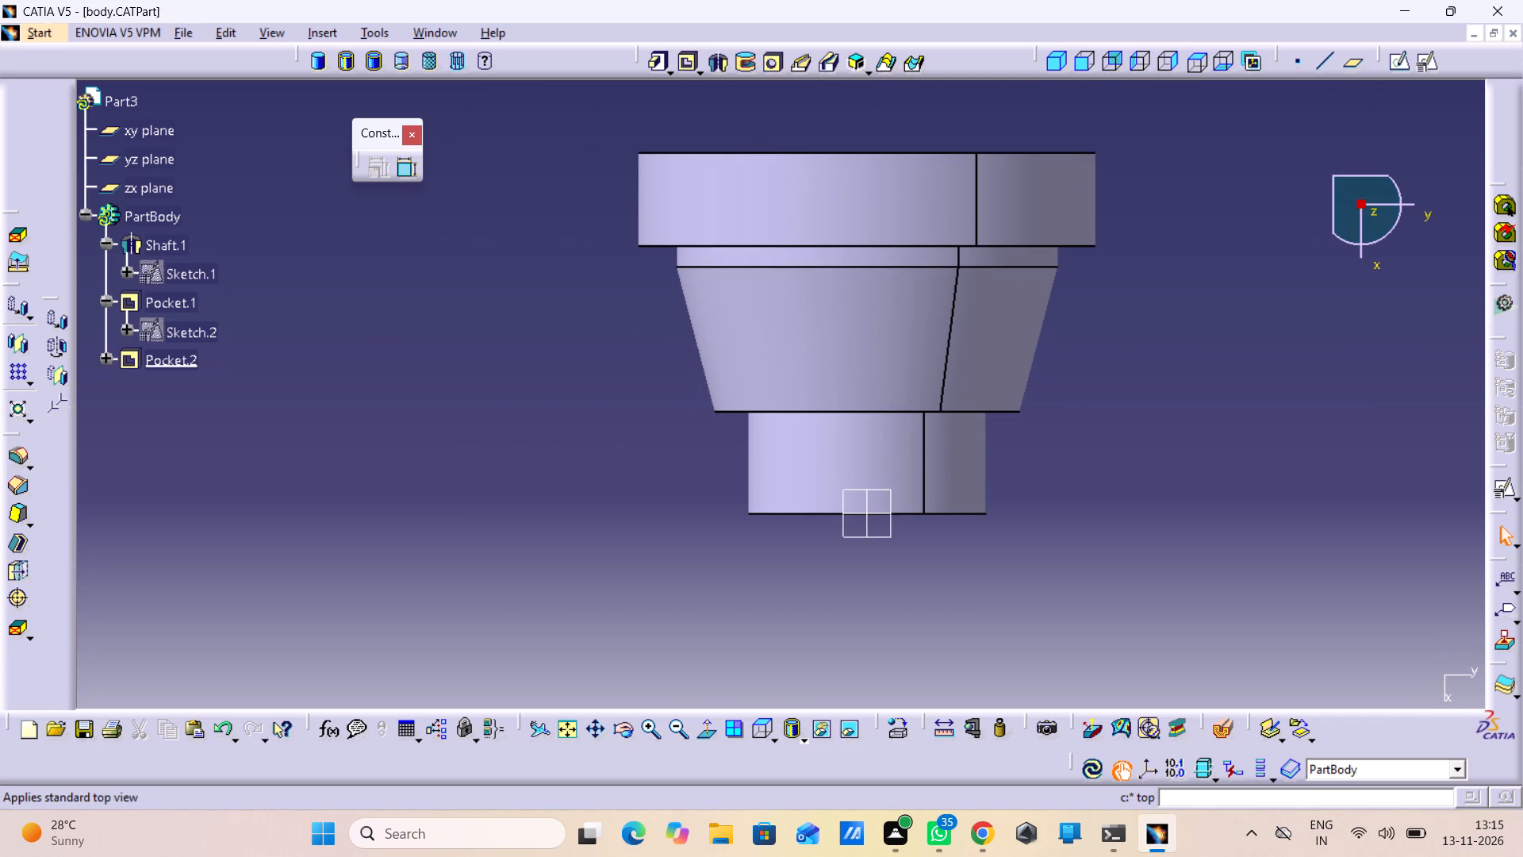
pyautogui.click(1218, 58)
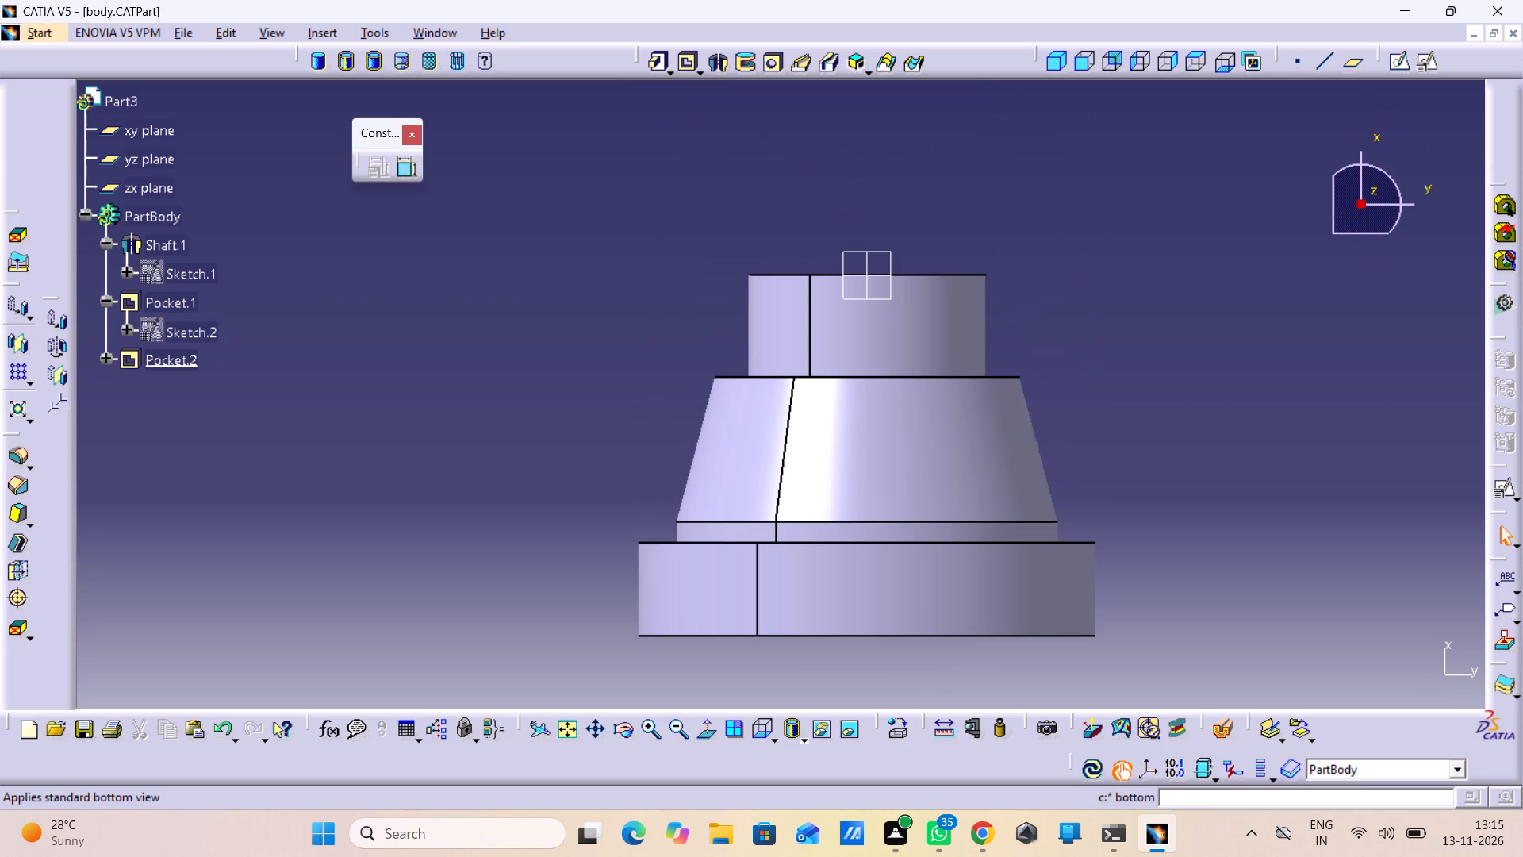
pyautogui.moveTo(888, 363); pyautogui.dragTo(911, 287, button='middle')
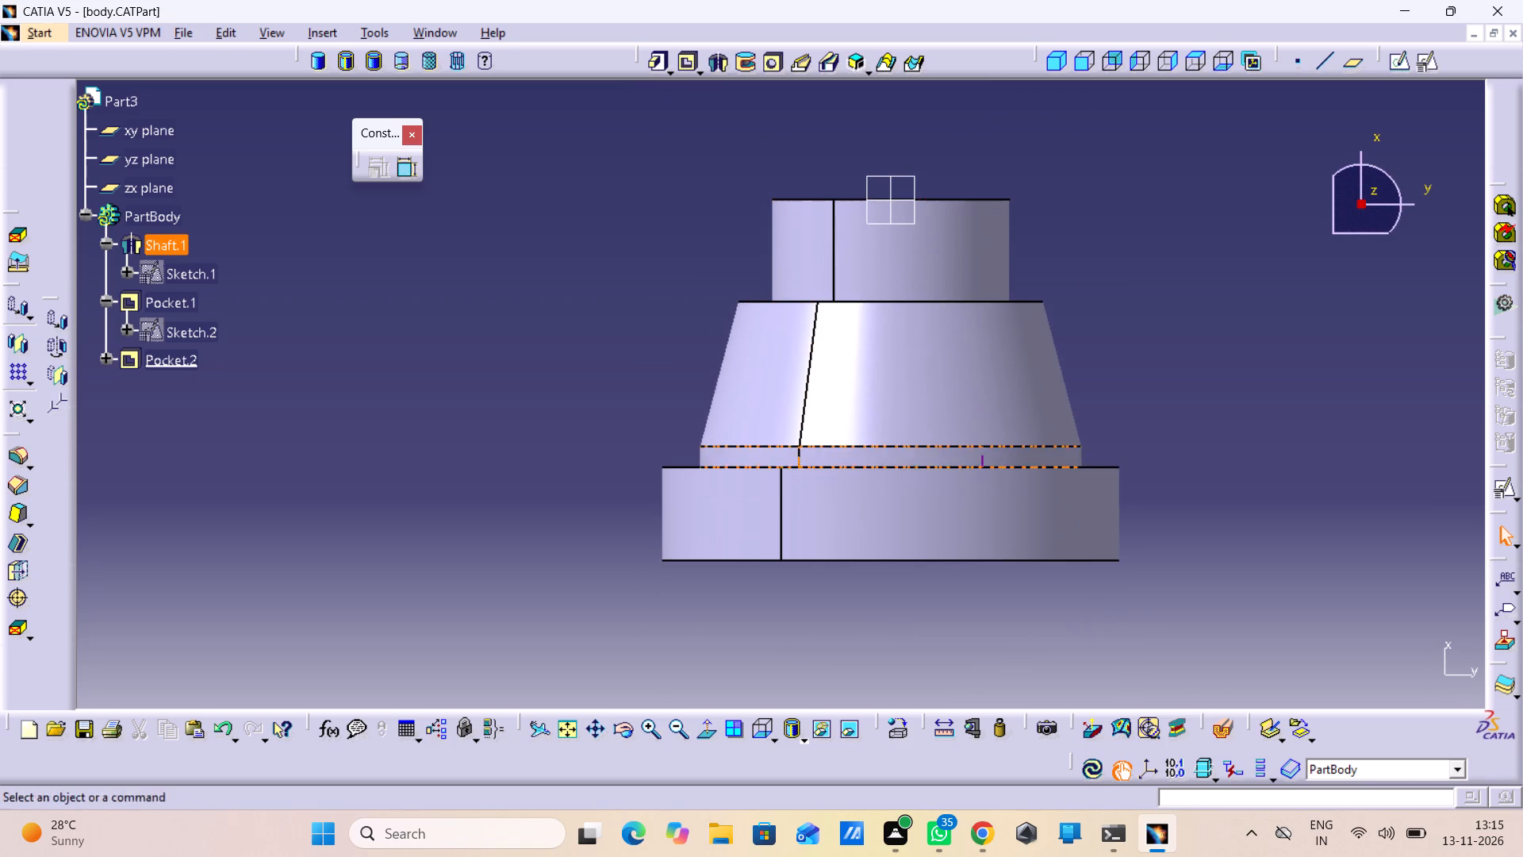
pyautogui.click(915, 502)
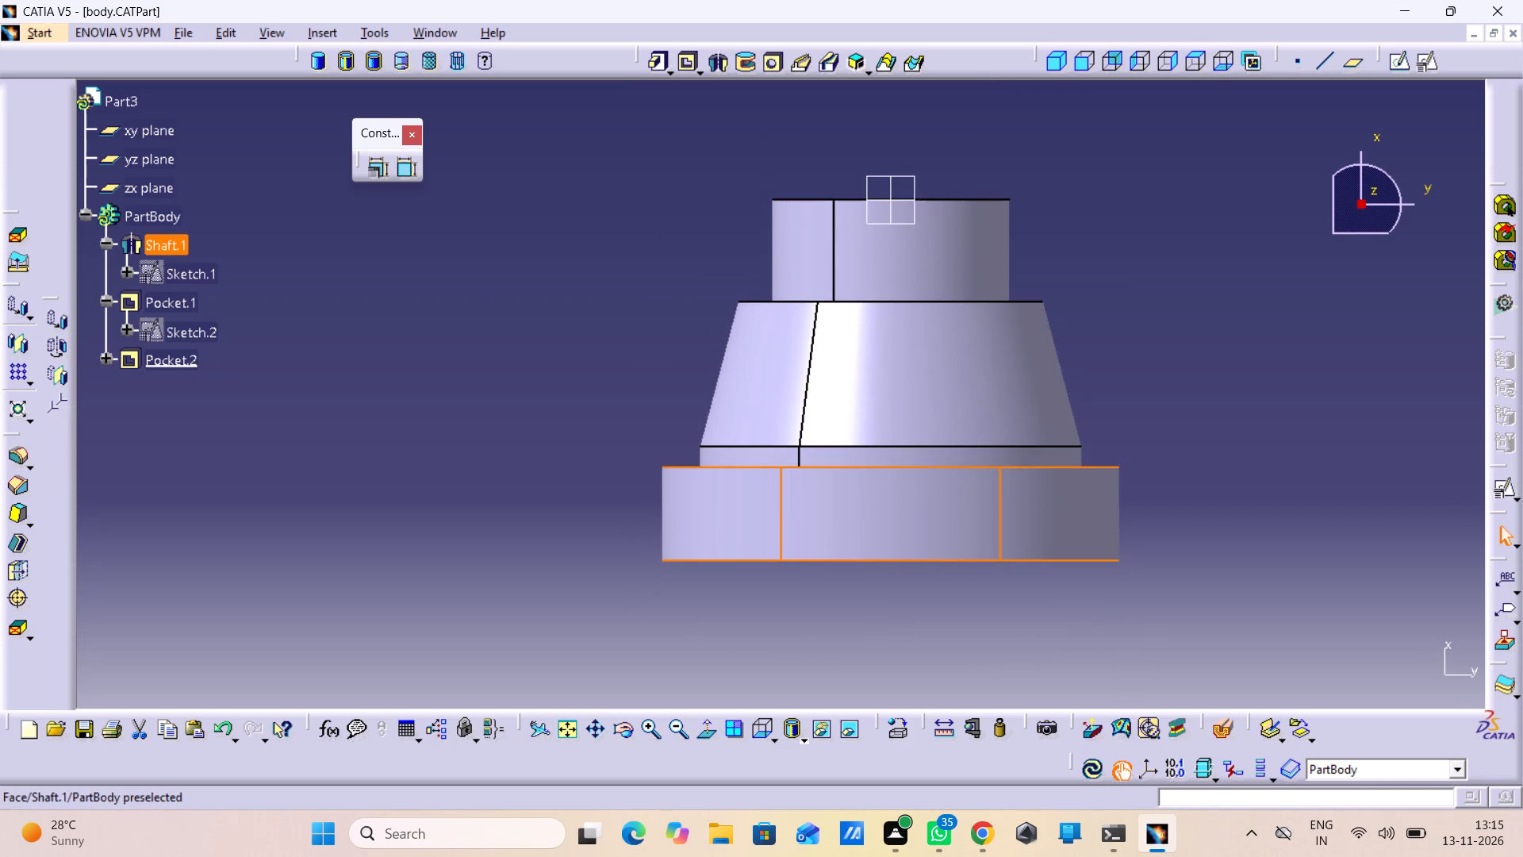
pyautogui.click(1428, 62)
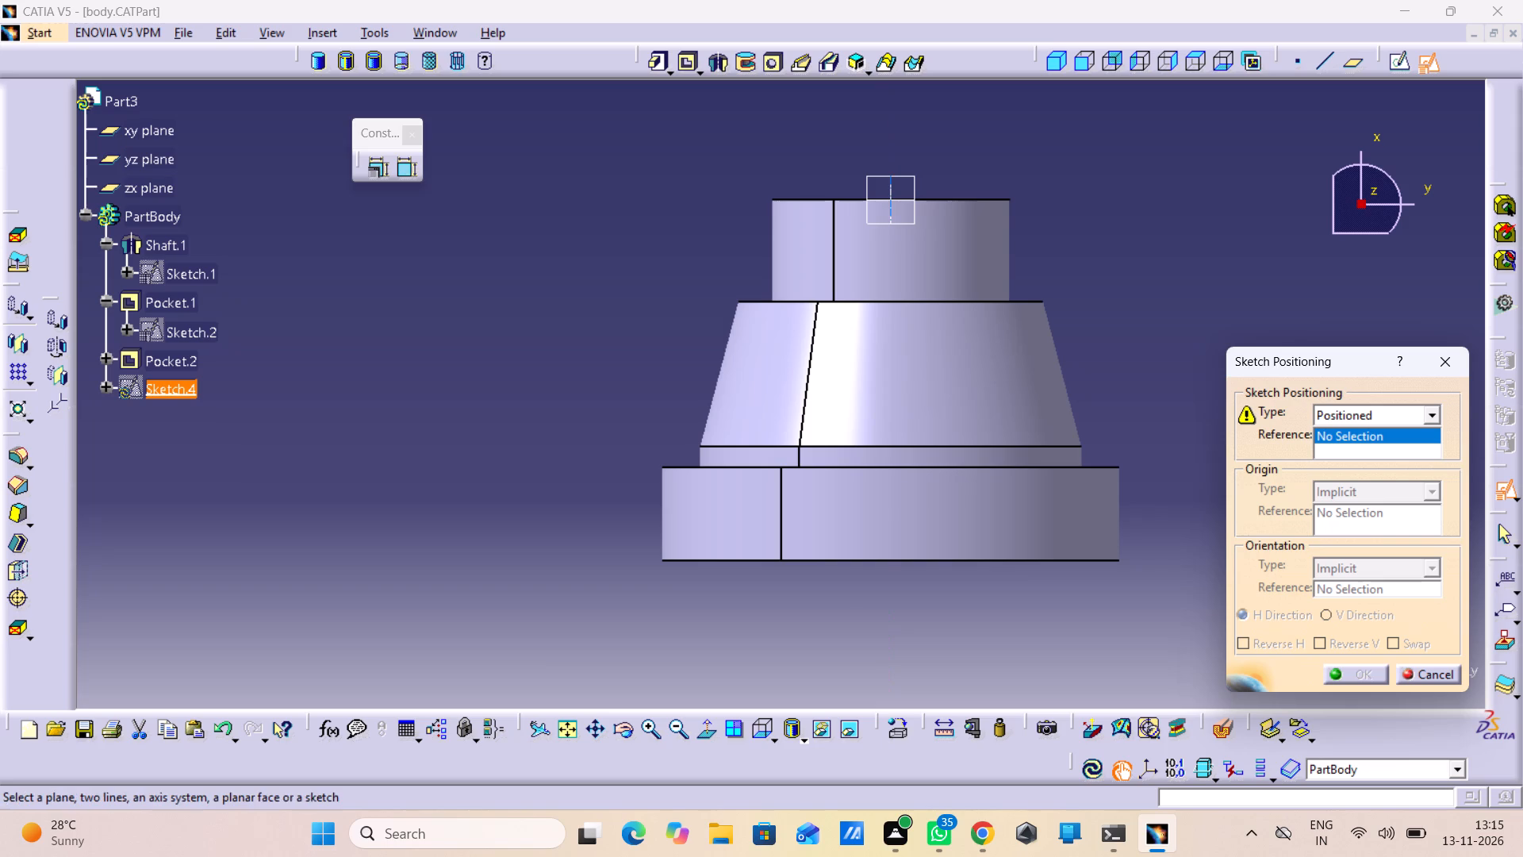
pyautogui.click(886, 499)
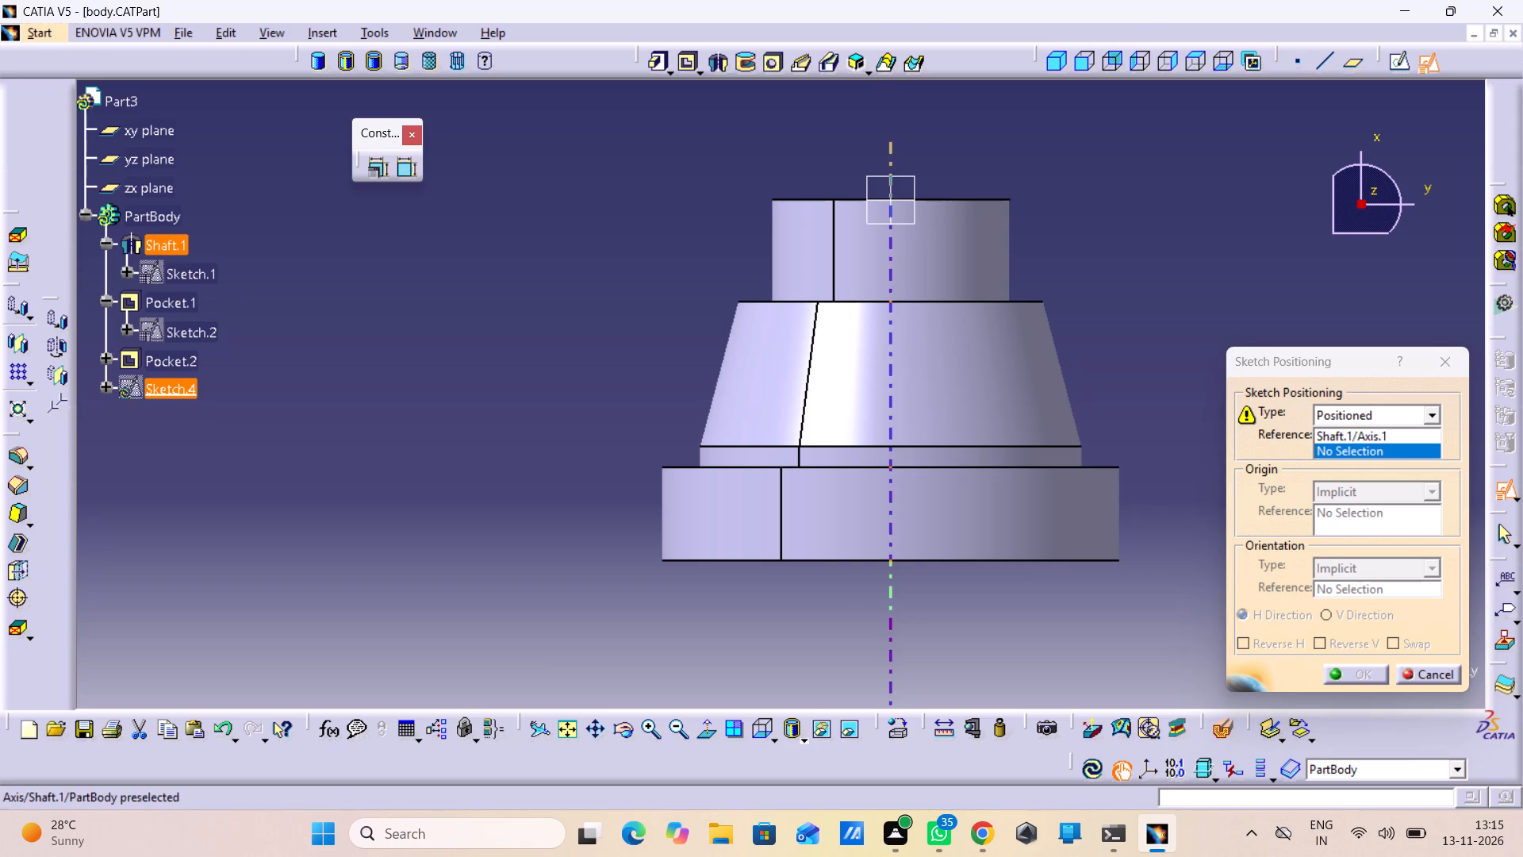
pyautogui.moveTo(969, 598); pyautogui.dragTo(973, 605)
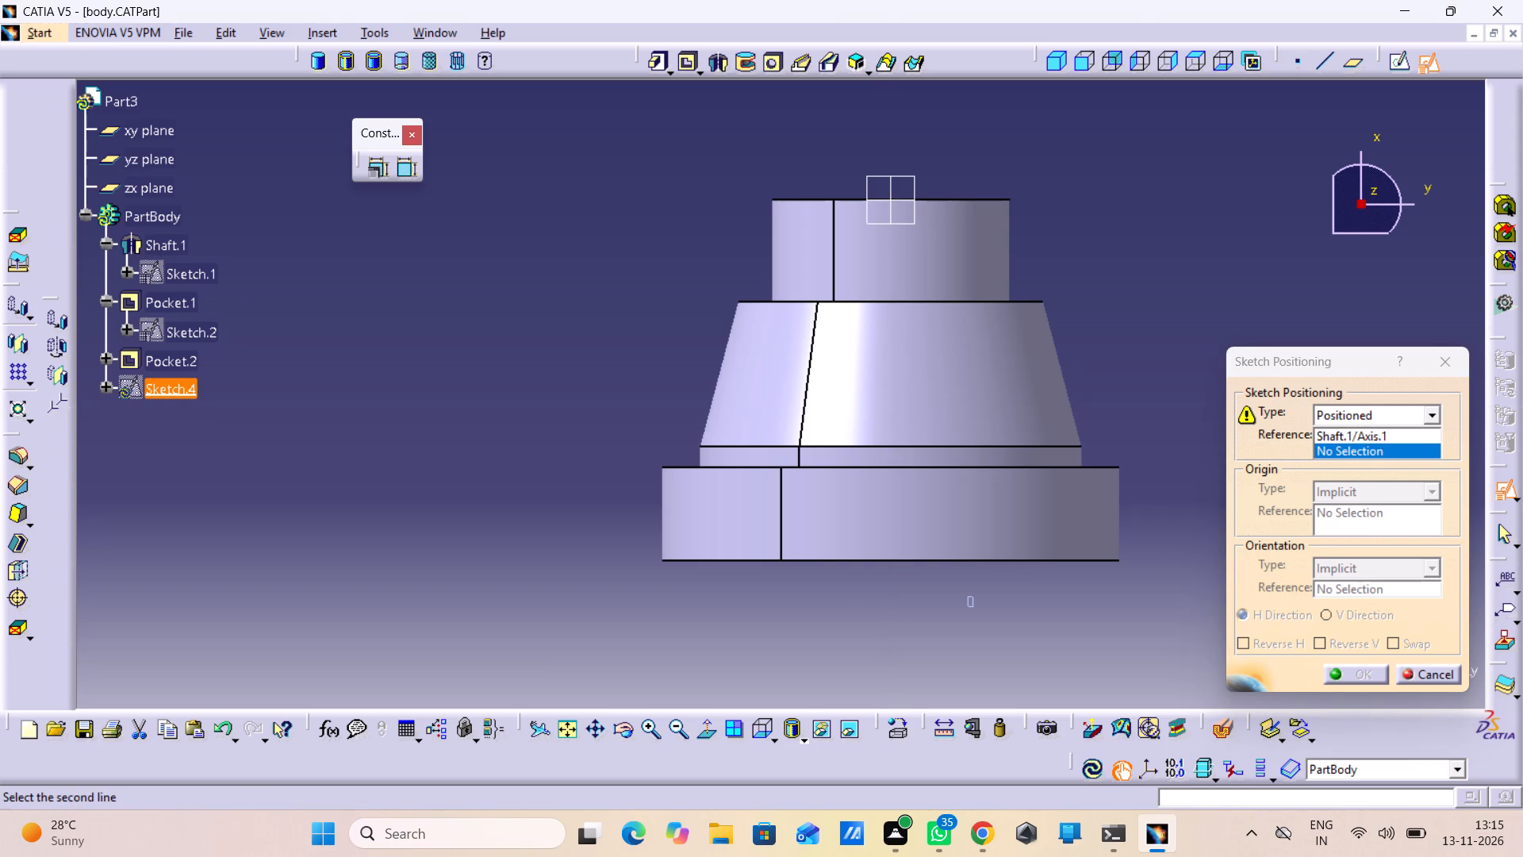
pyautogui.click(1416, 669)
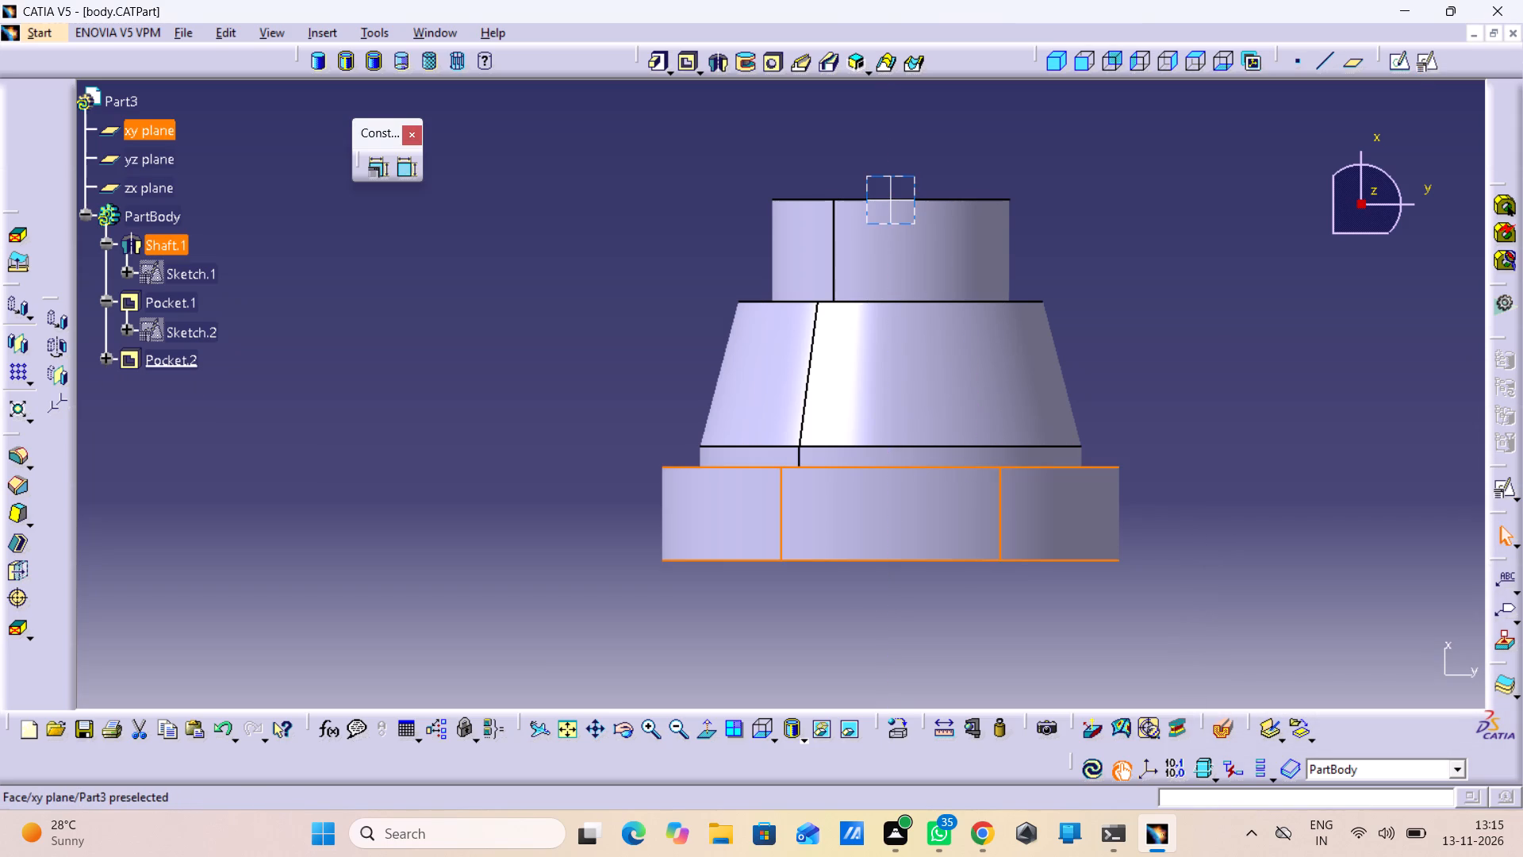
# Create a reference plane offset 20 mm from the xy plane, with its plane symbol moved over the large flange.
pyautogui.click(890, 175)
pyautogui.click(981, 176)
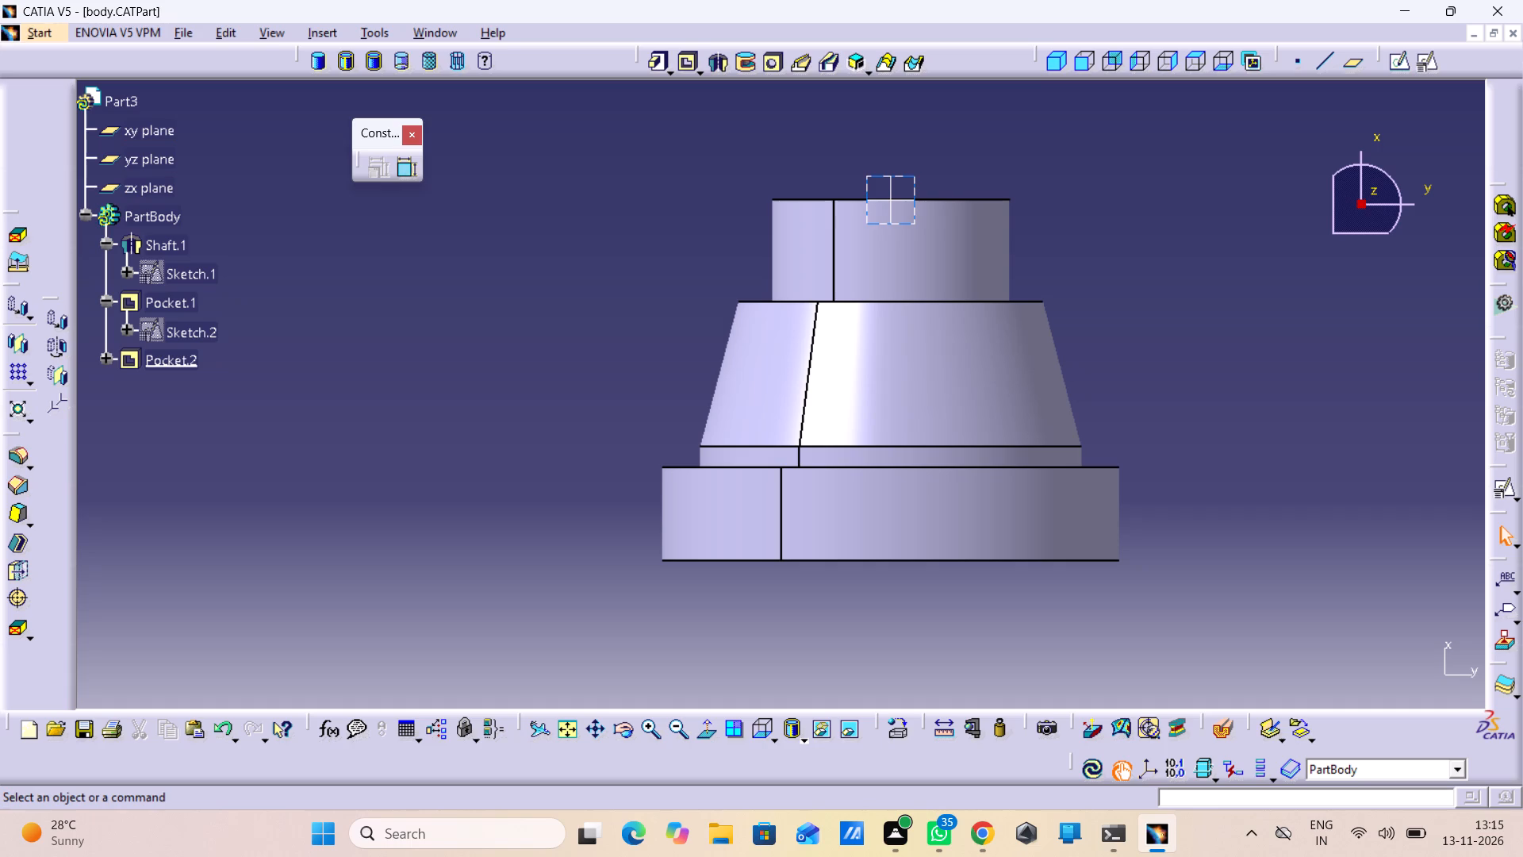
pyautogui.click(914, 176)
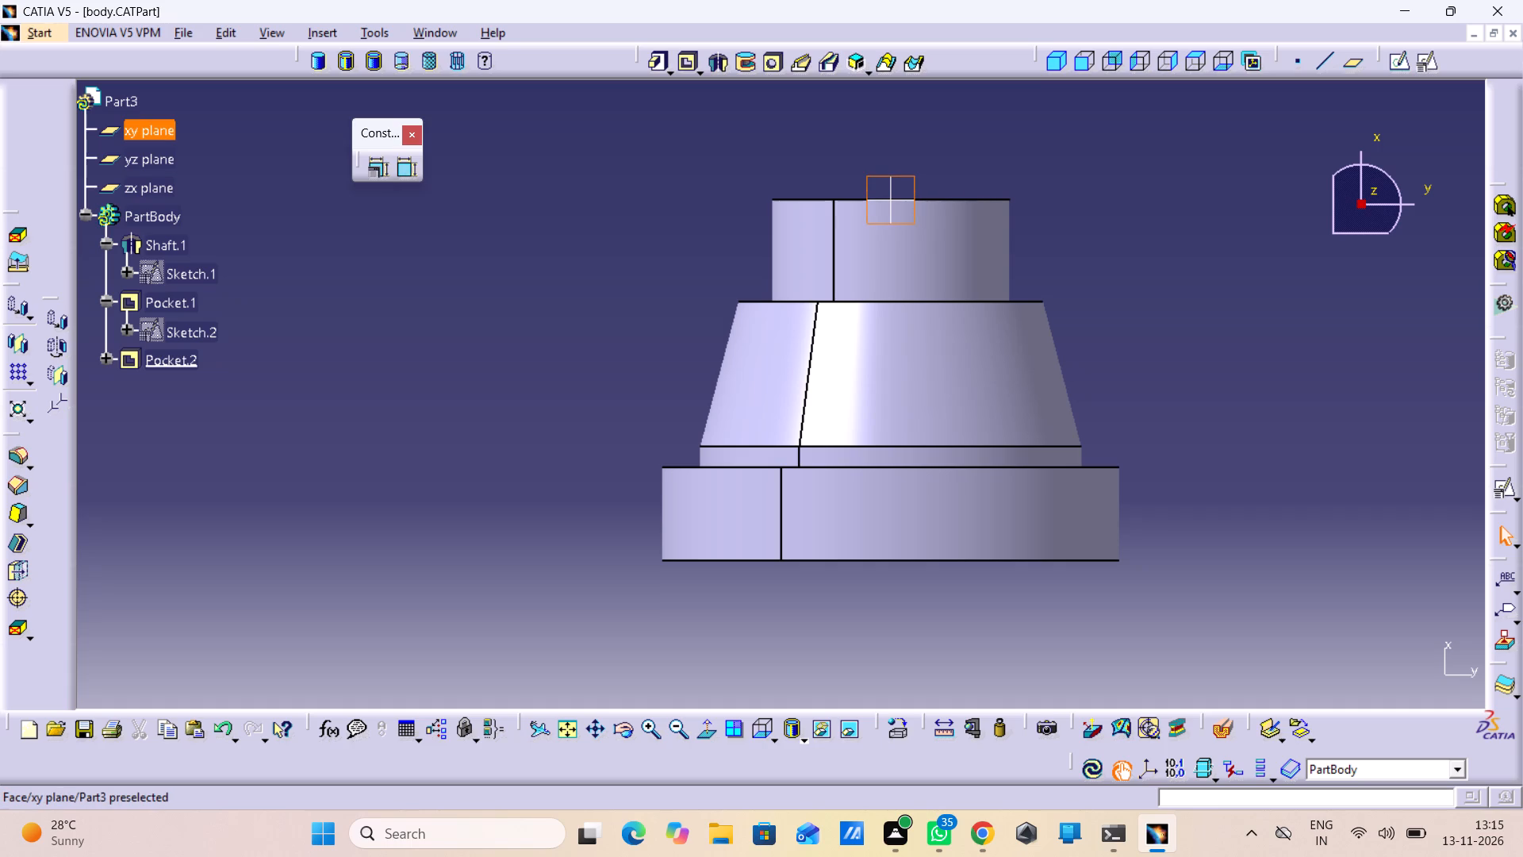
pyautogui.click(1357, 60)
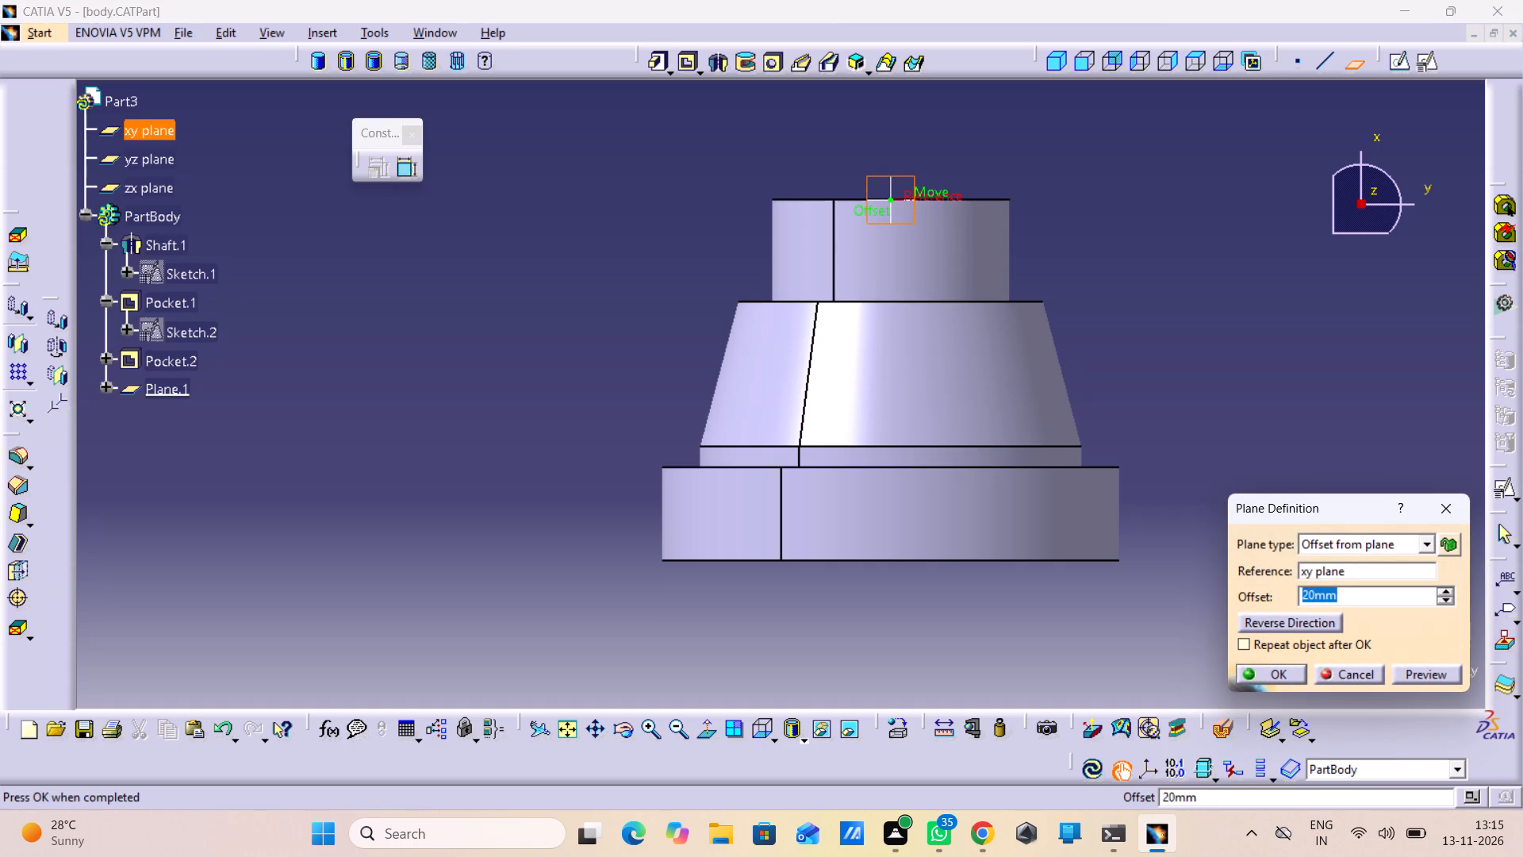
pyautogui.moveTo(909, 223); pyautogui.dragTo(910, 232)
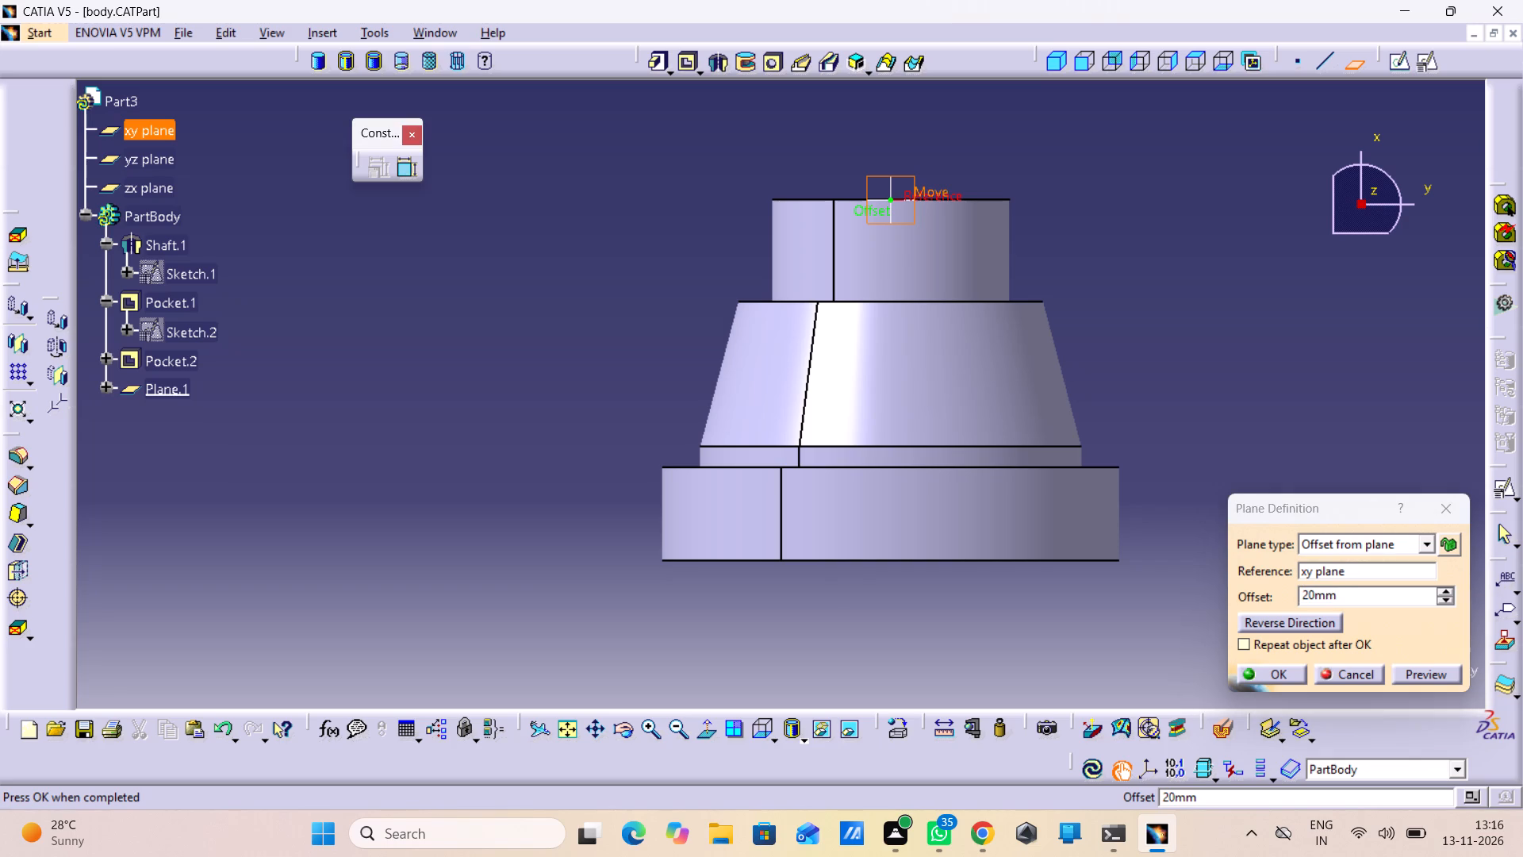
pyautogui.moveTo(910, 232); pyautogui.dragTo(923, 544)
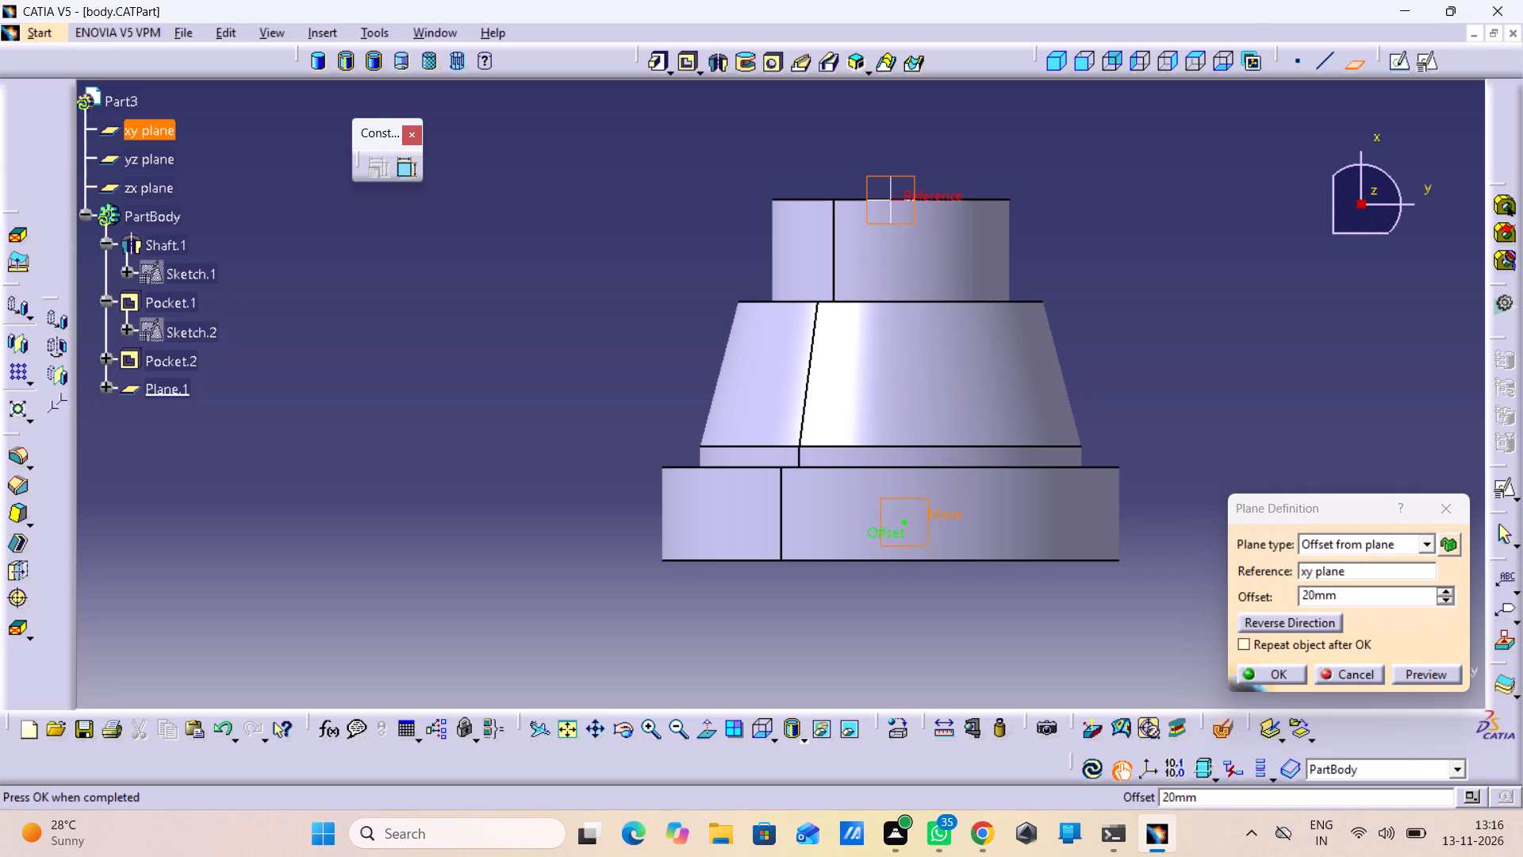
pyautogui.moveTo(923, 544); pyautogui.dragTo(926, 536)
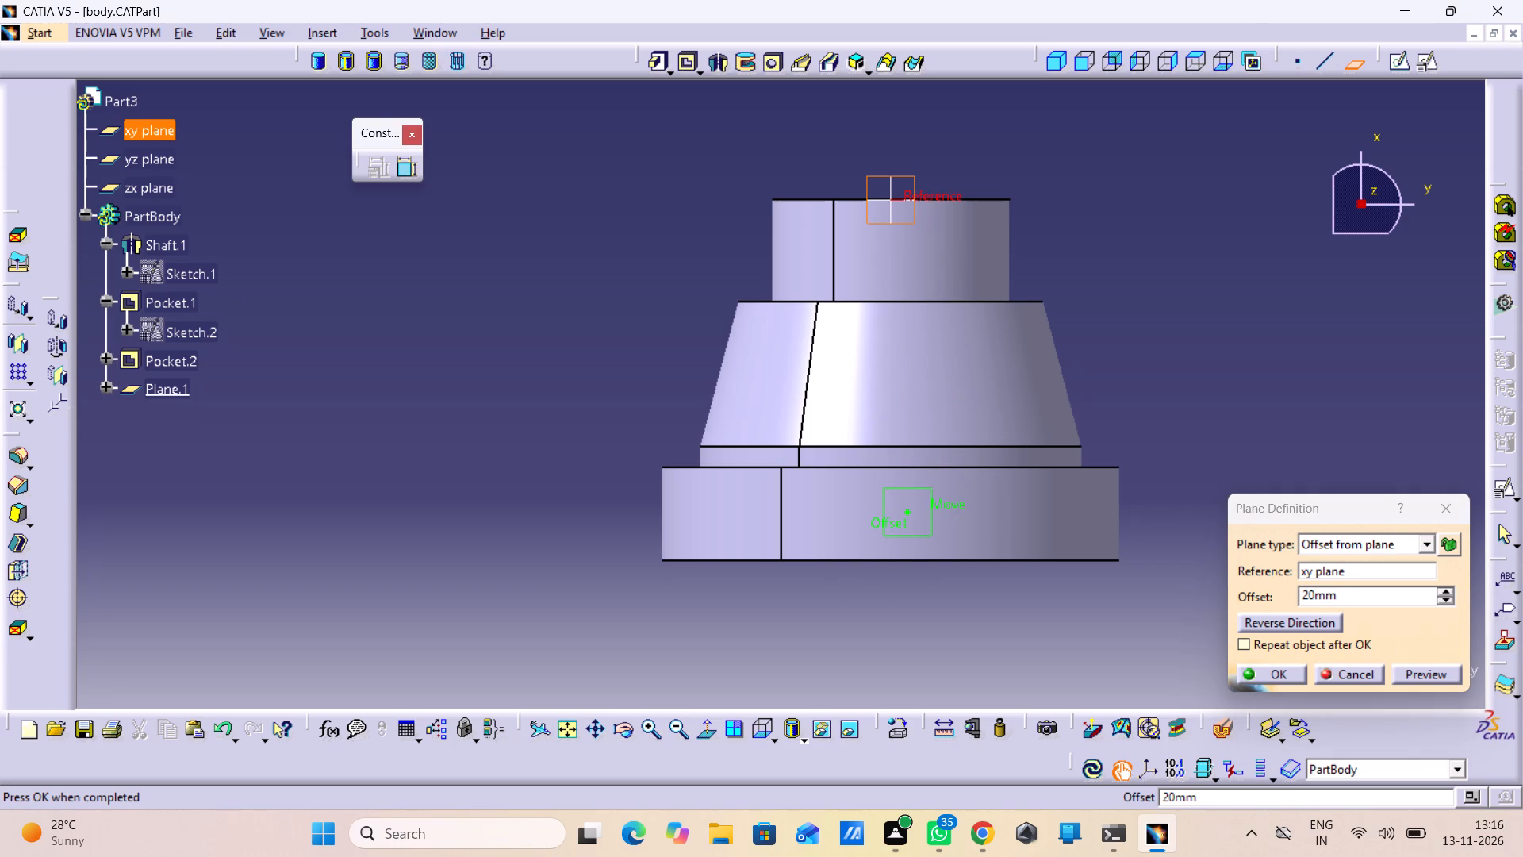
pyautogui.click(1279, 672)
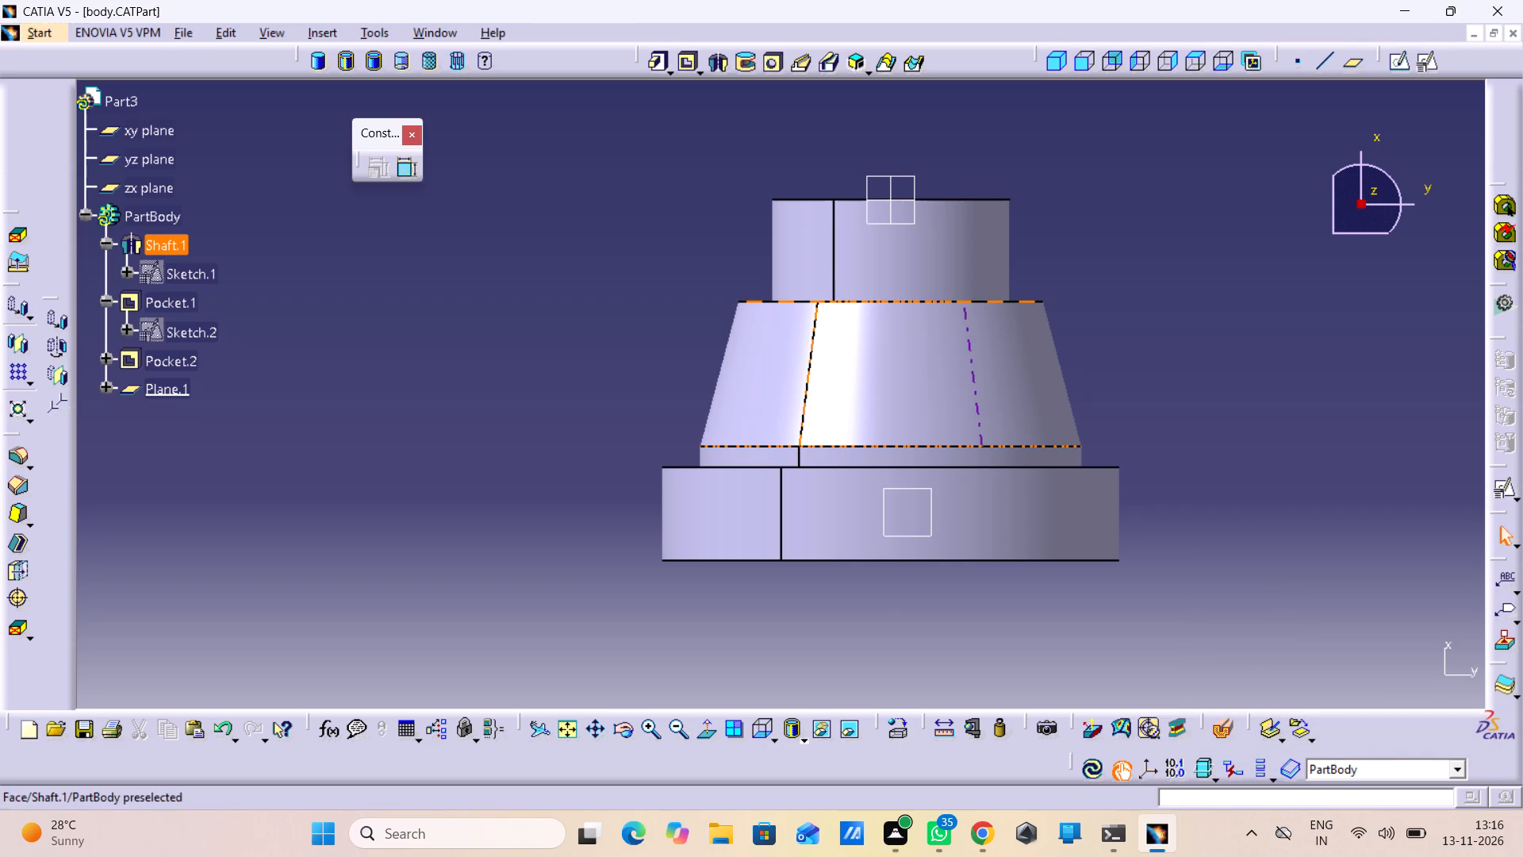
# Examine the body and the offset plane's position from several angles and in standard views, returning to the side profile.
pyautogui.moveTo(1341, 442); pyautogui.dragTo(1188, 463, button='middle')
pyautogui.moveTo(1341, 442); pyautogui.dragTo(1188, 463, button='right')
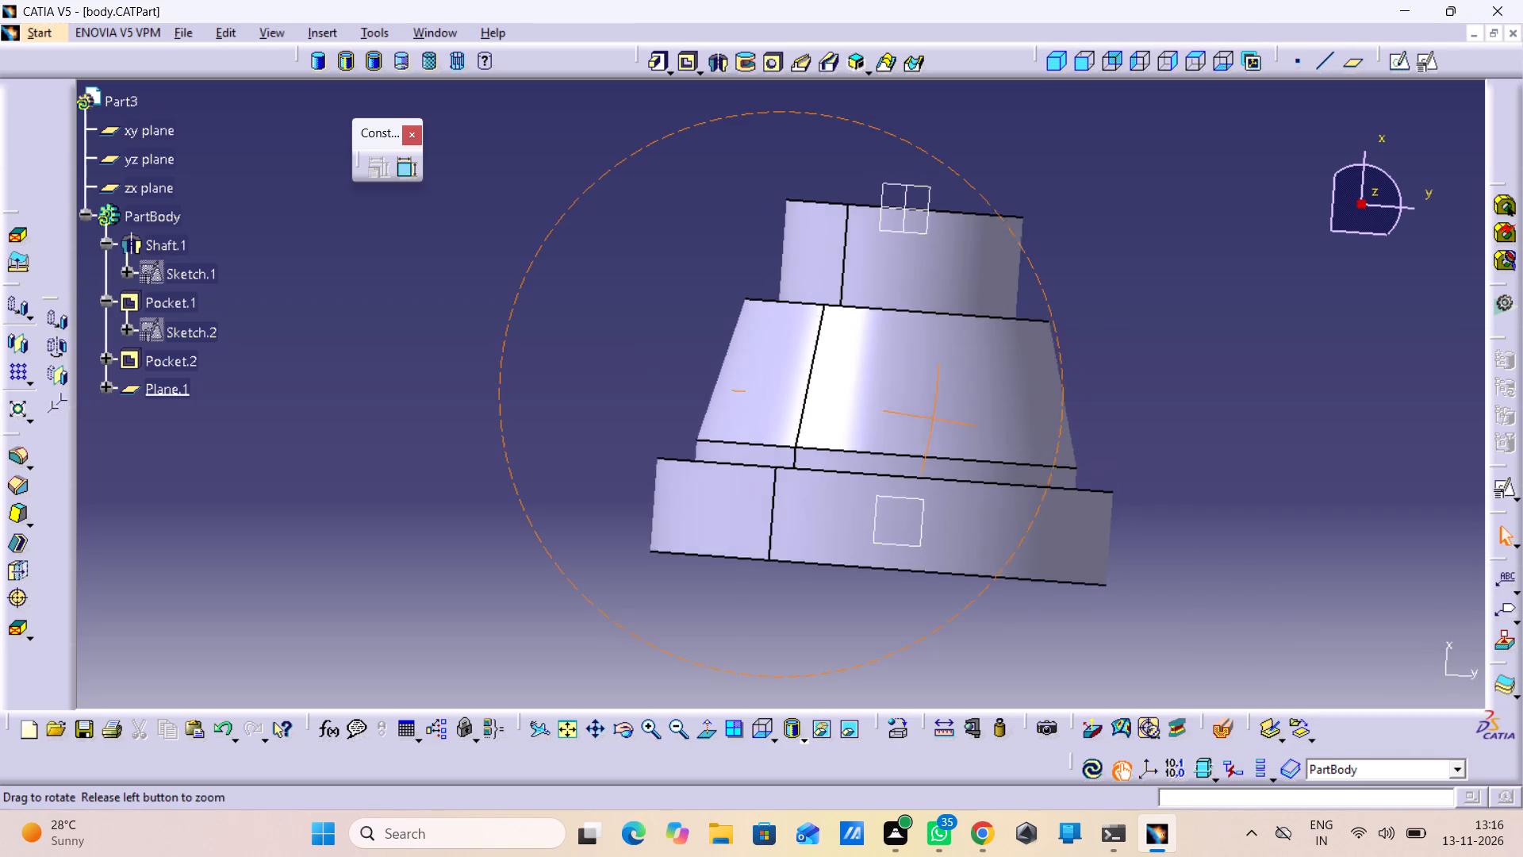
pyautogui.moveTo(1188, 463); pyautogui.dragTo(622, 312, button='middle')
pyautogui.moveTo(1188, 463); pyautogui.dragTo(622, 312, button='right')
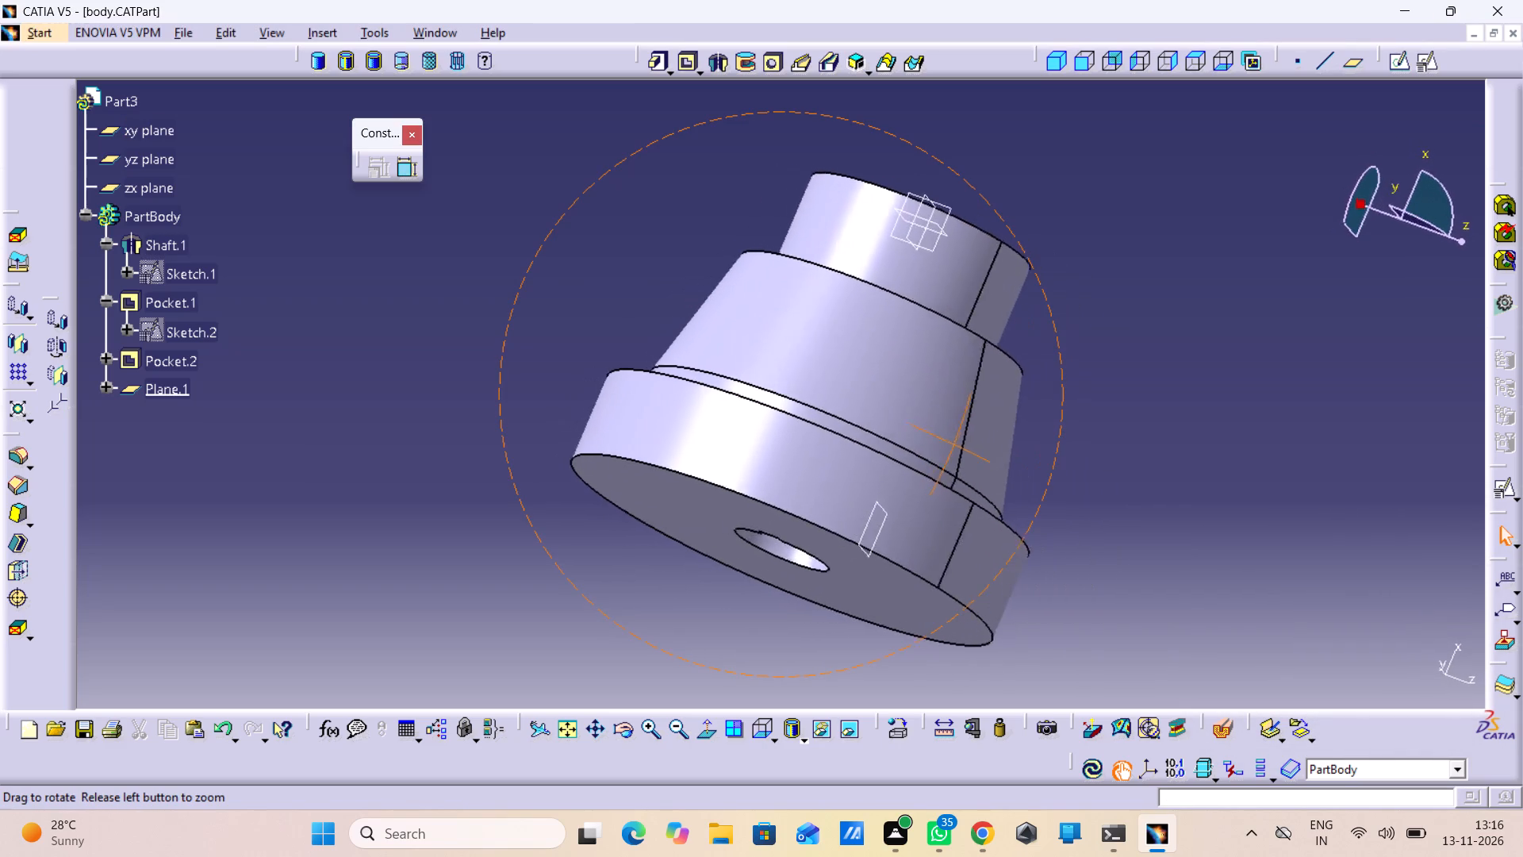
pyautogui.moveTo(622, 312); pyautogui.dragTo(1007, 449, button='middle')
pyautogui.moveTo(622, 312); pyautogui.dragTo(1007, 449, button='right')
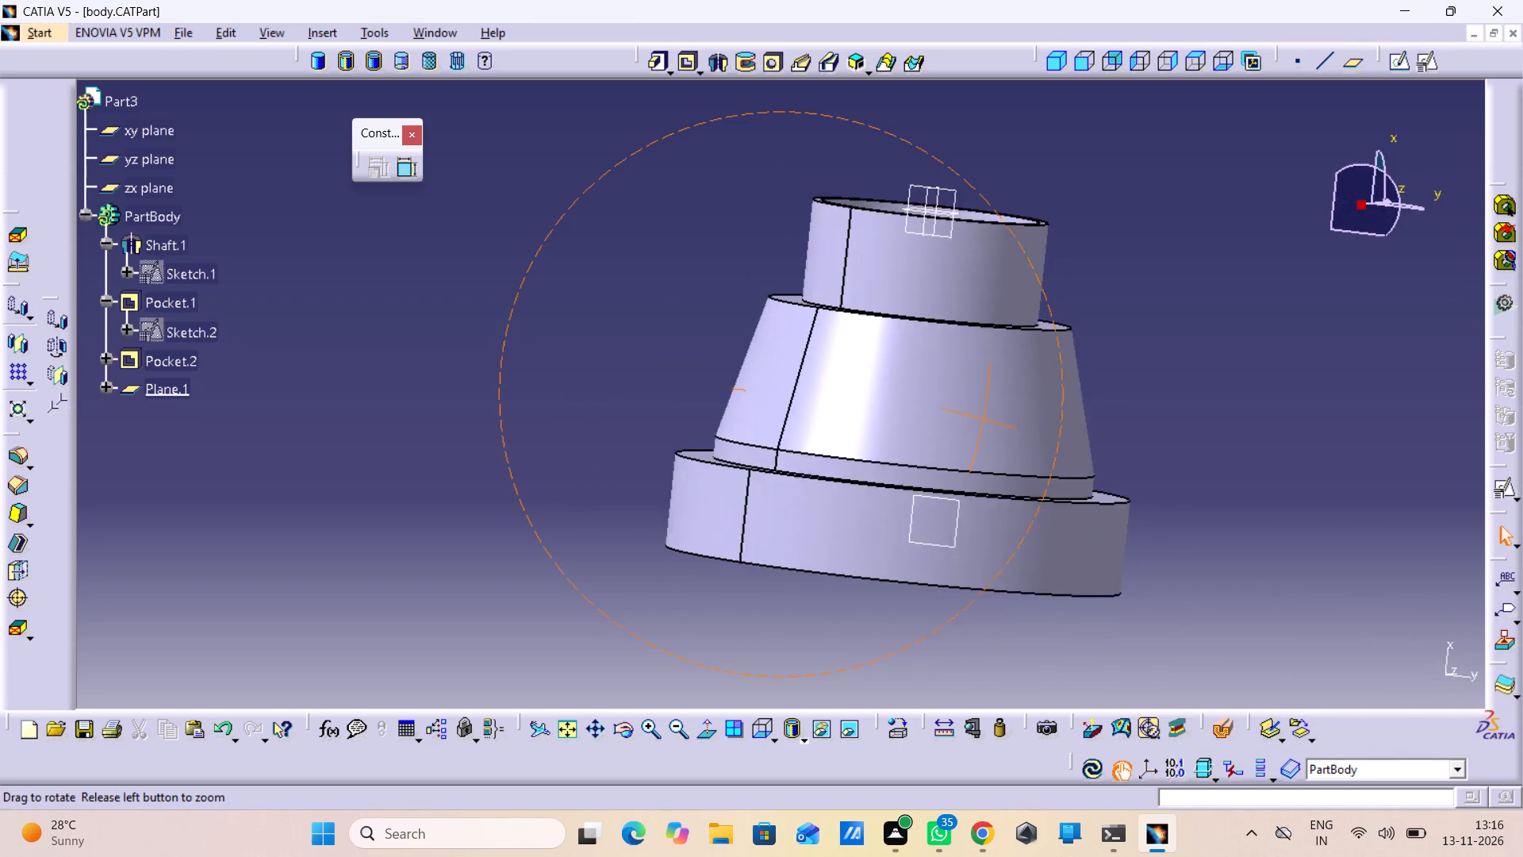
pyautogui.moveTo(1007, 449); pyautogui.dragTo(1183, 494, button='right')
pyautogui.moveTo(1007, 449); pyautogui.dragTo(1183, 494, button='middle')
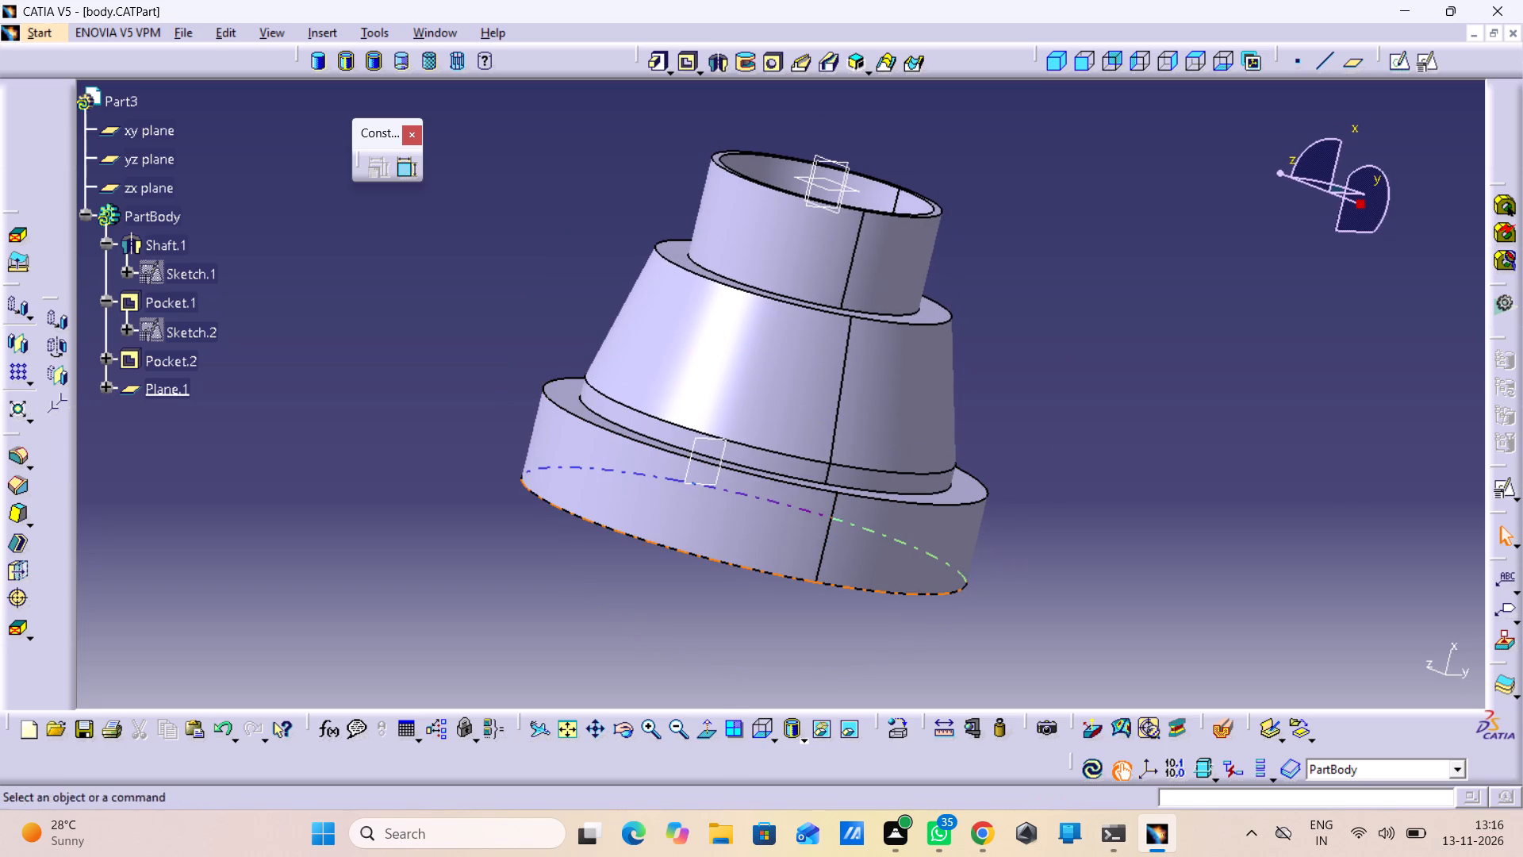
pyautogui.click(712, 738)
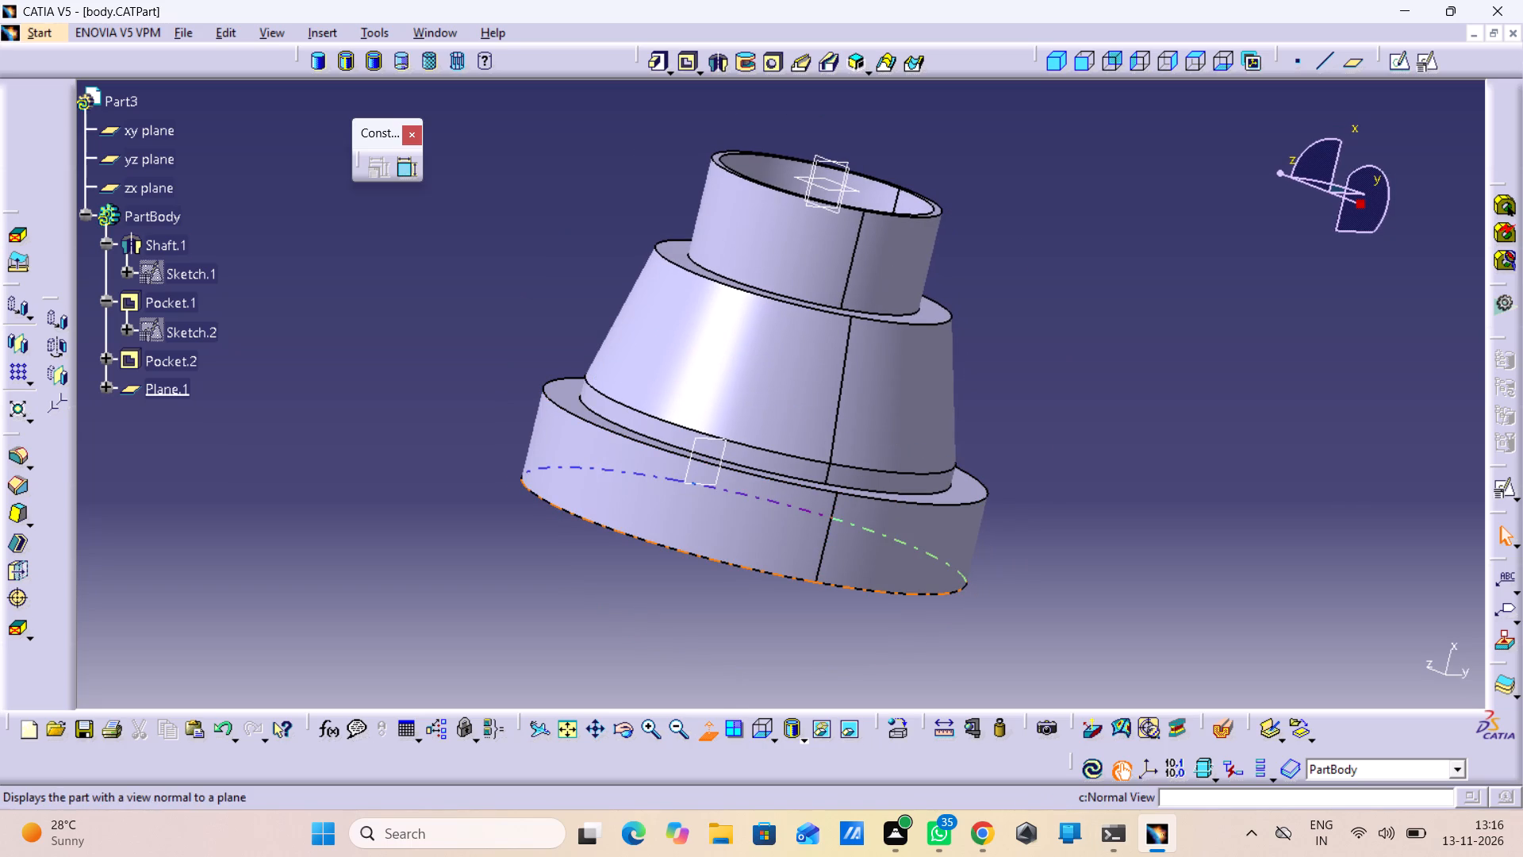
pyautogui.click(1191, 55)
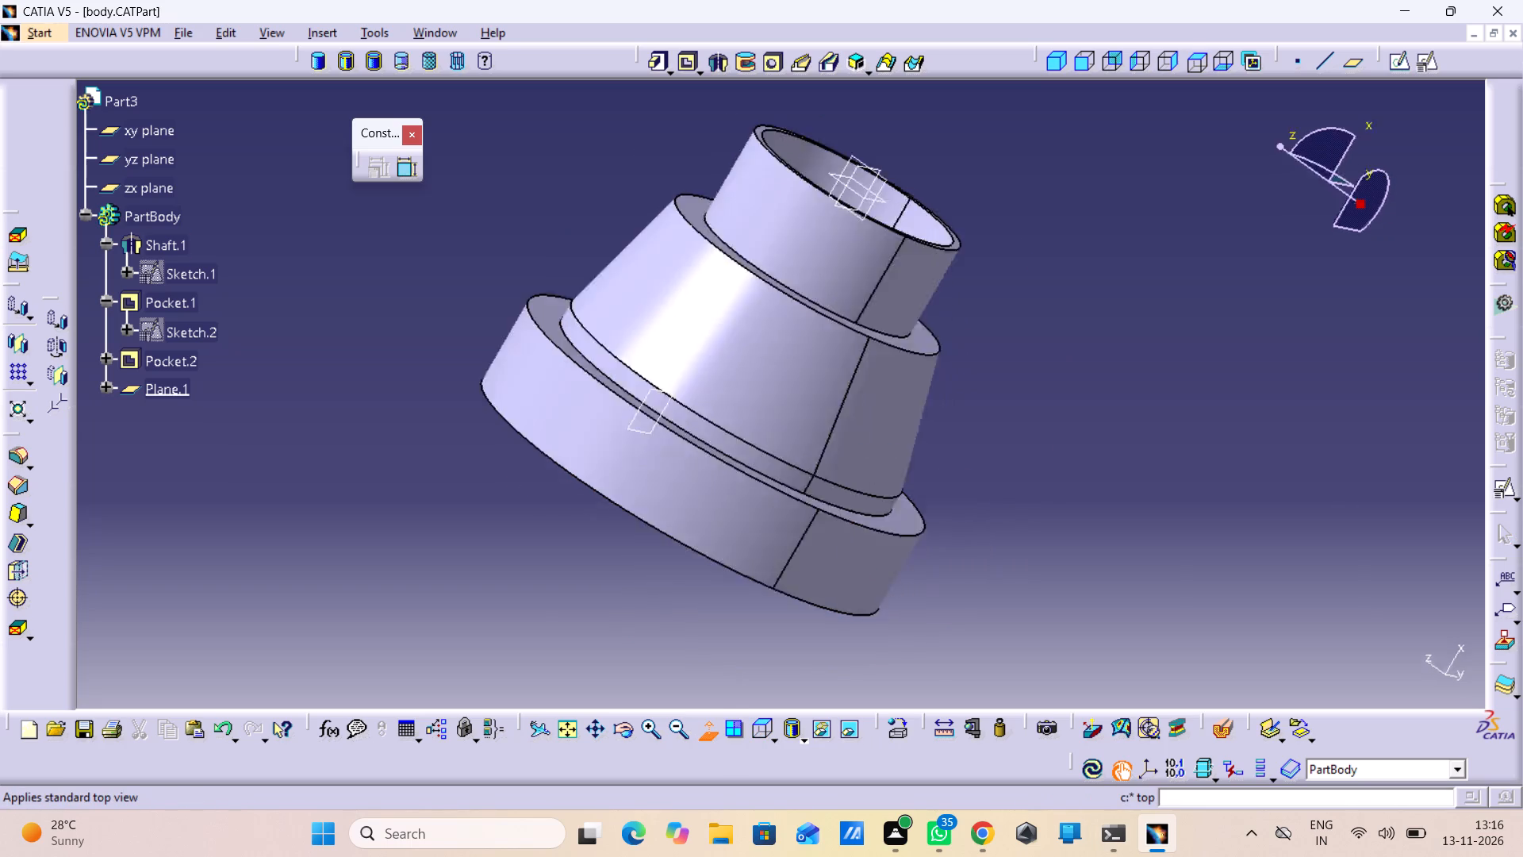
pyautogui.click(1169, 61)
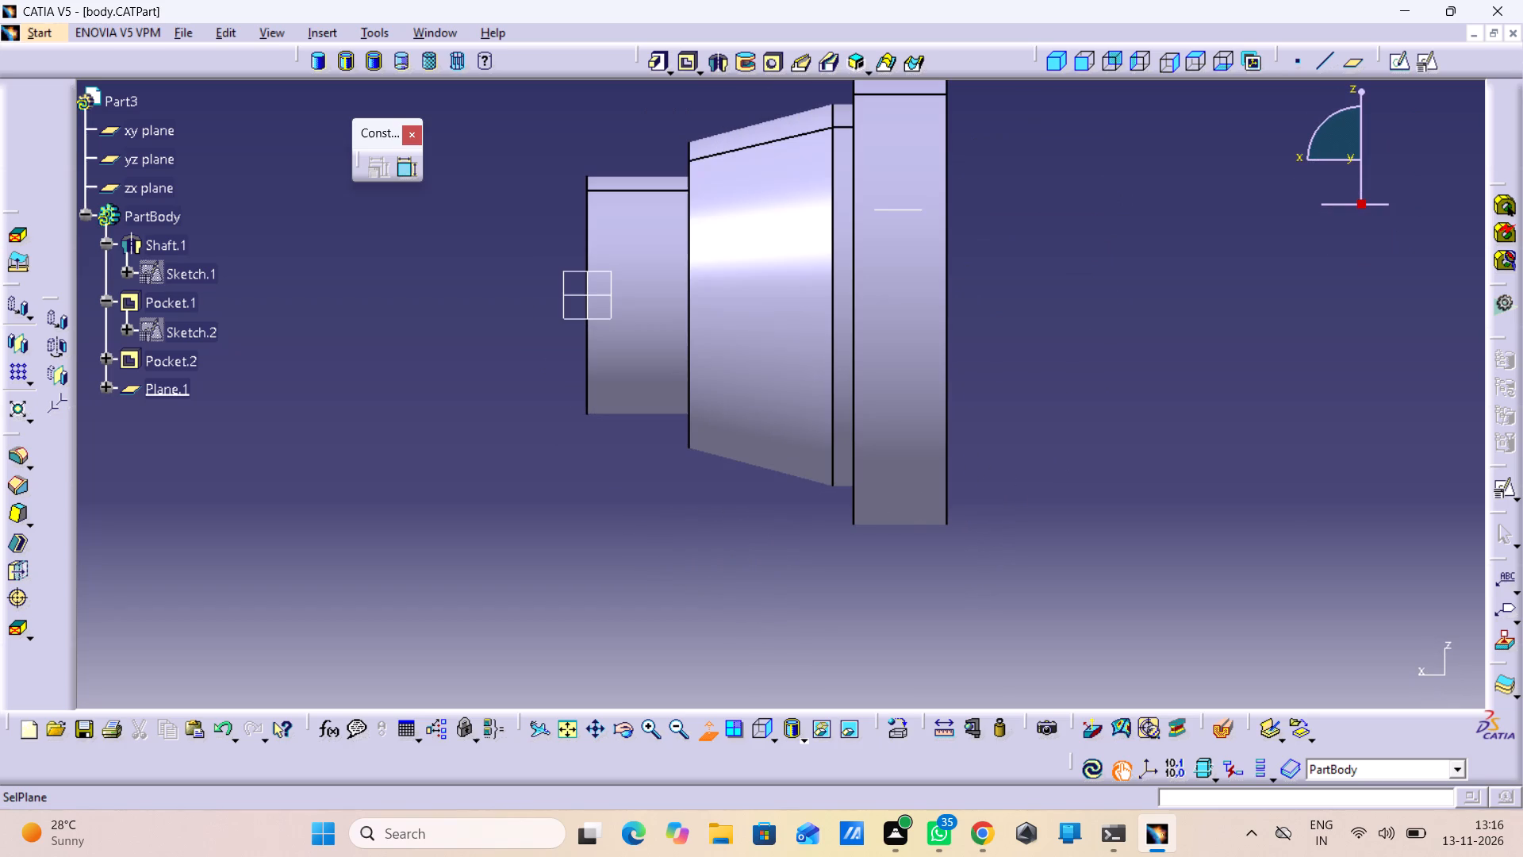
pyautogui.click(1218, 63)
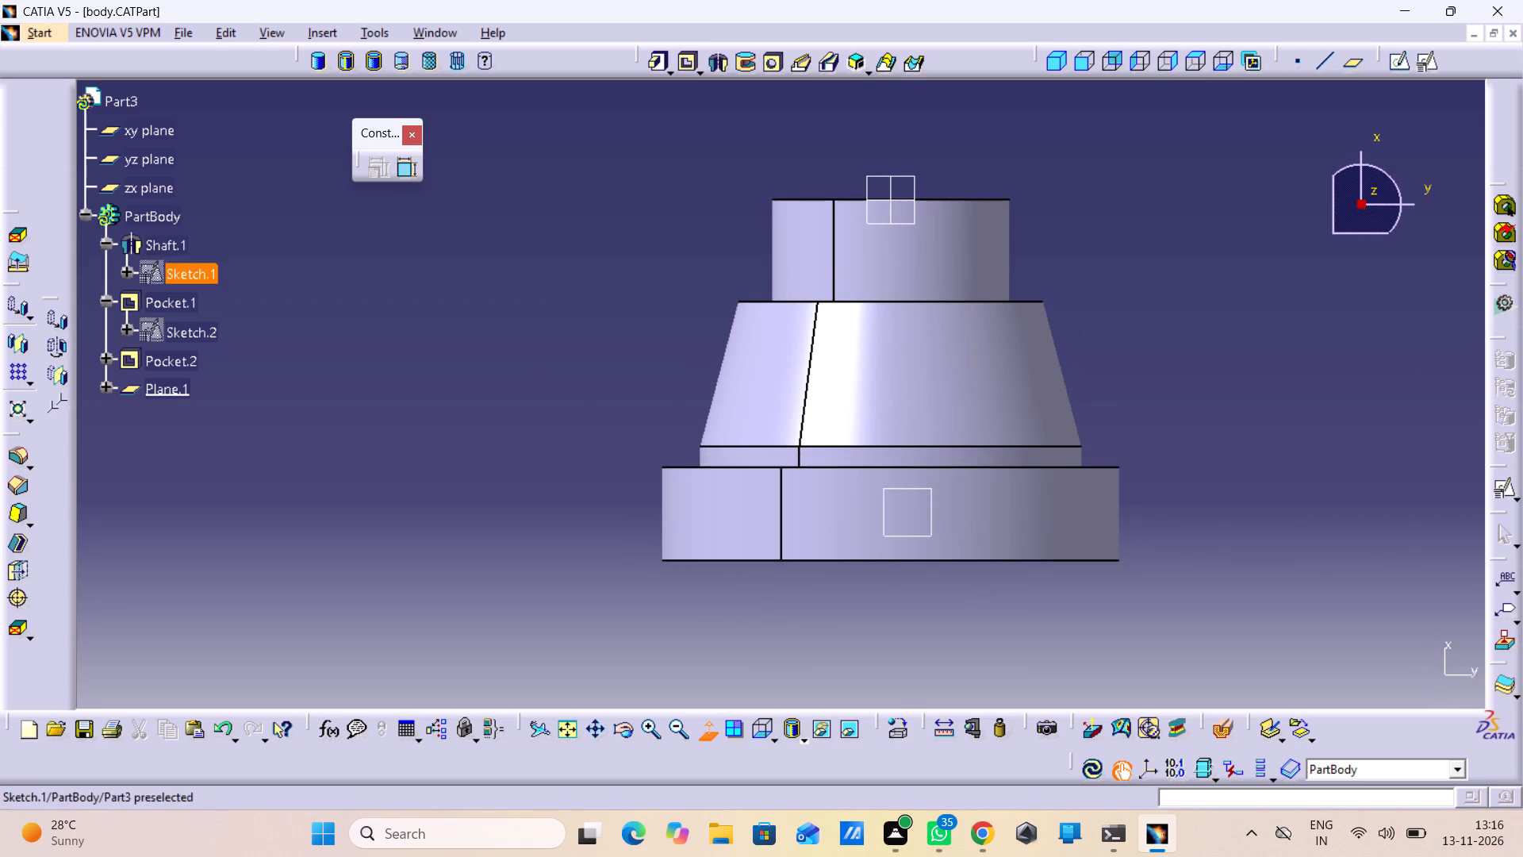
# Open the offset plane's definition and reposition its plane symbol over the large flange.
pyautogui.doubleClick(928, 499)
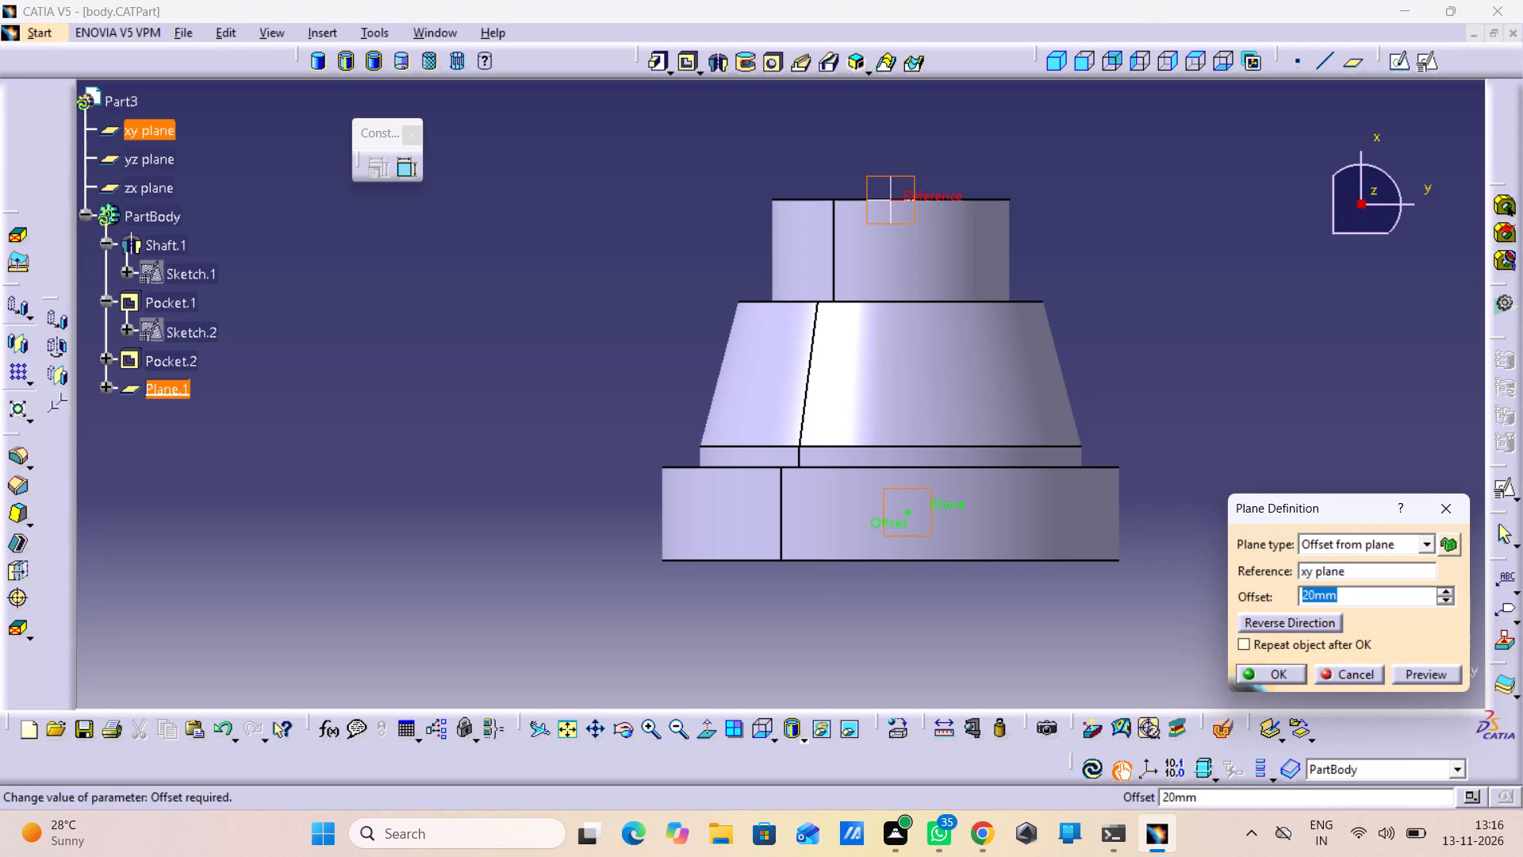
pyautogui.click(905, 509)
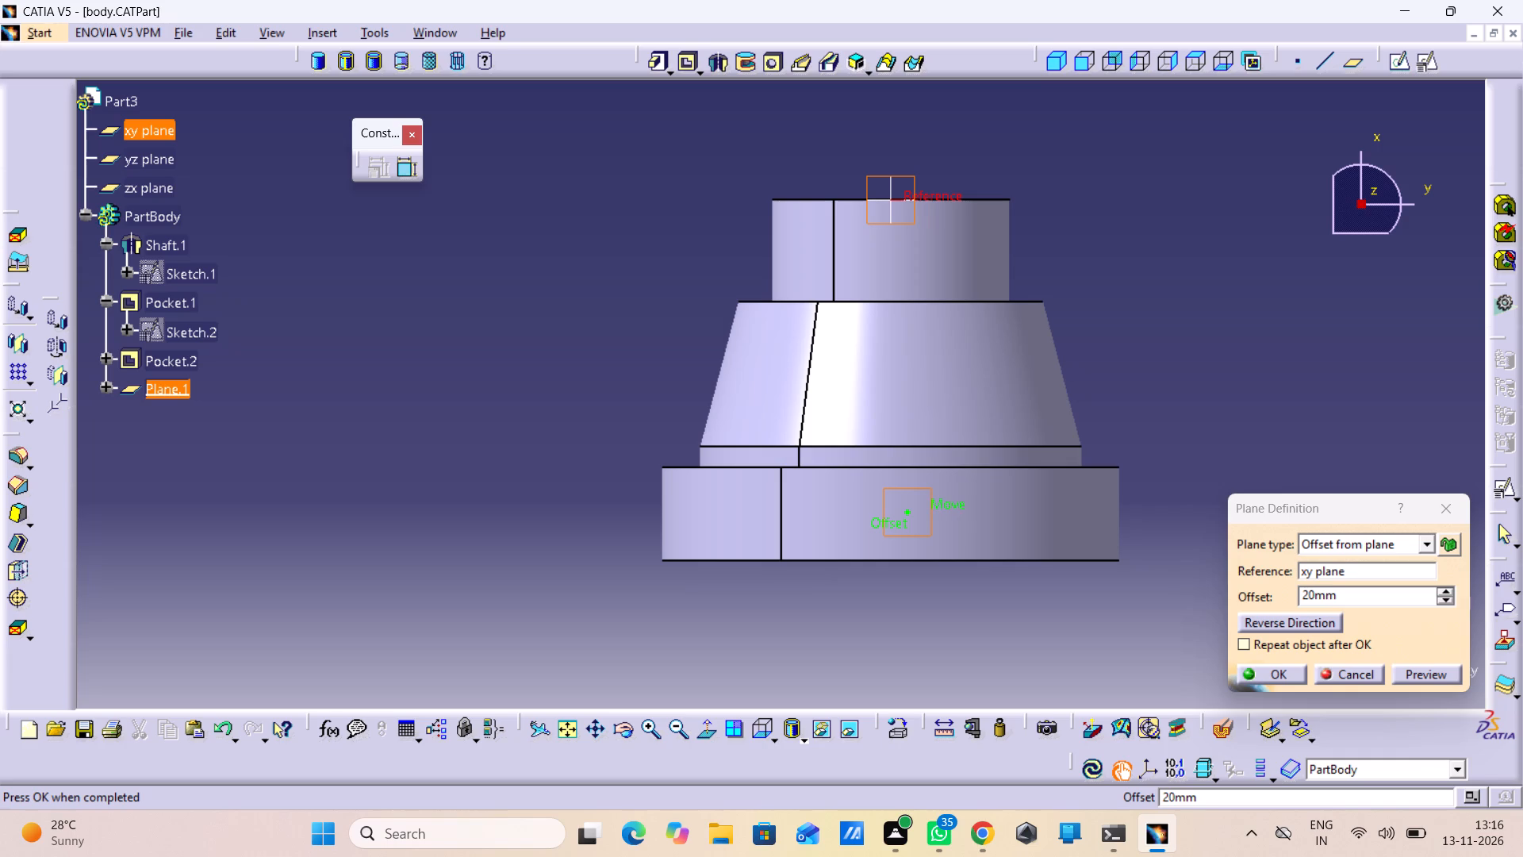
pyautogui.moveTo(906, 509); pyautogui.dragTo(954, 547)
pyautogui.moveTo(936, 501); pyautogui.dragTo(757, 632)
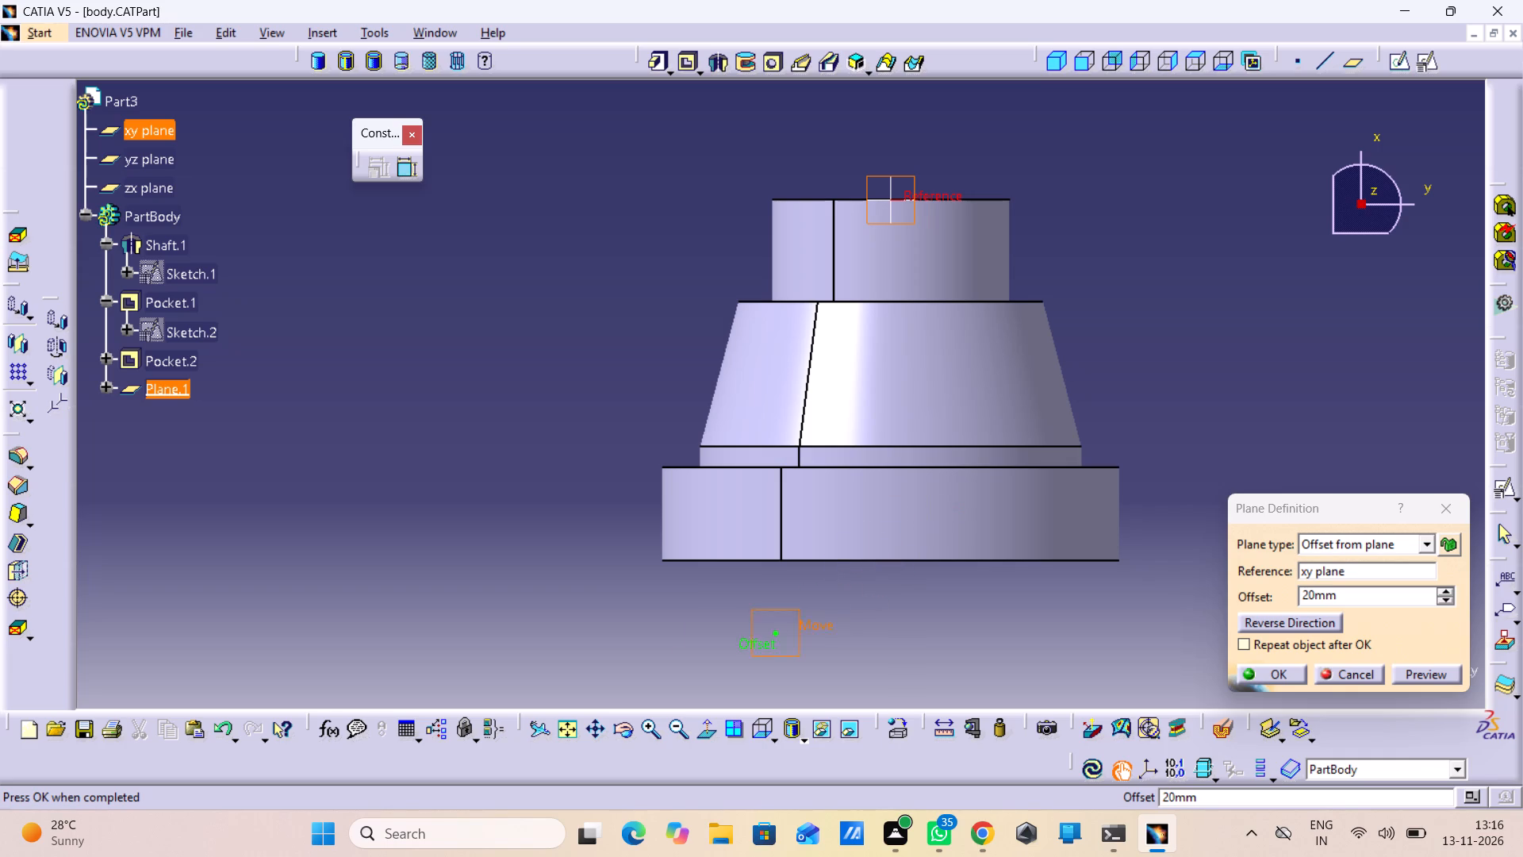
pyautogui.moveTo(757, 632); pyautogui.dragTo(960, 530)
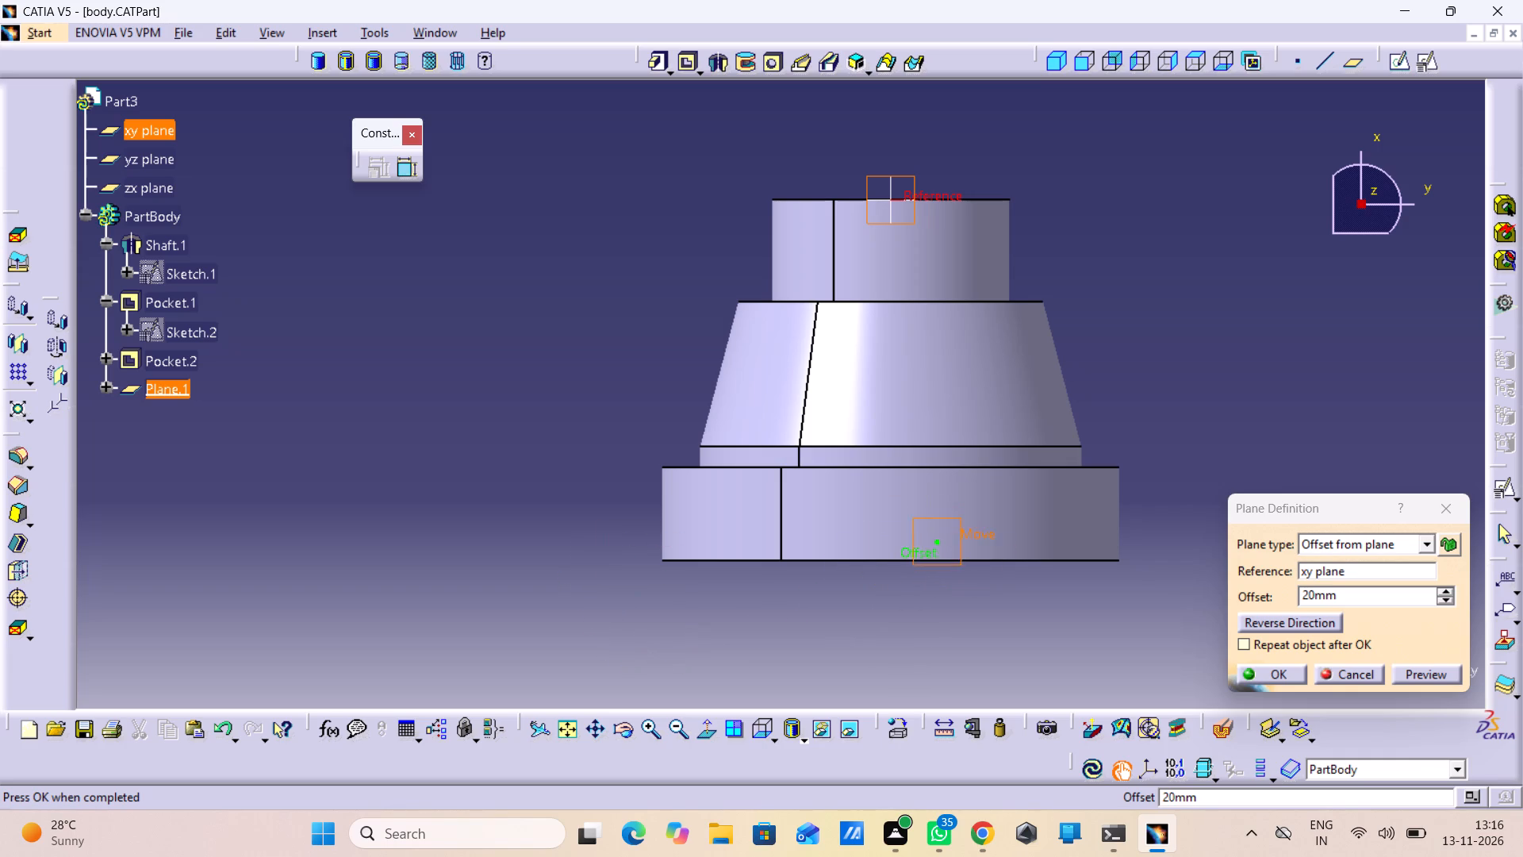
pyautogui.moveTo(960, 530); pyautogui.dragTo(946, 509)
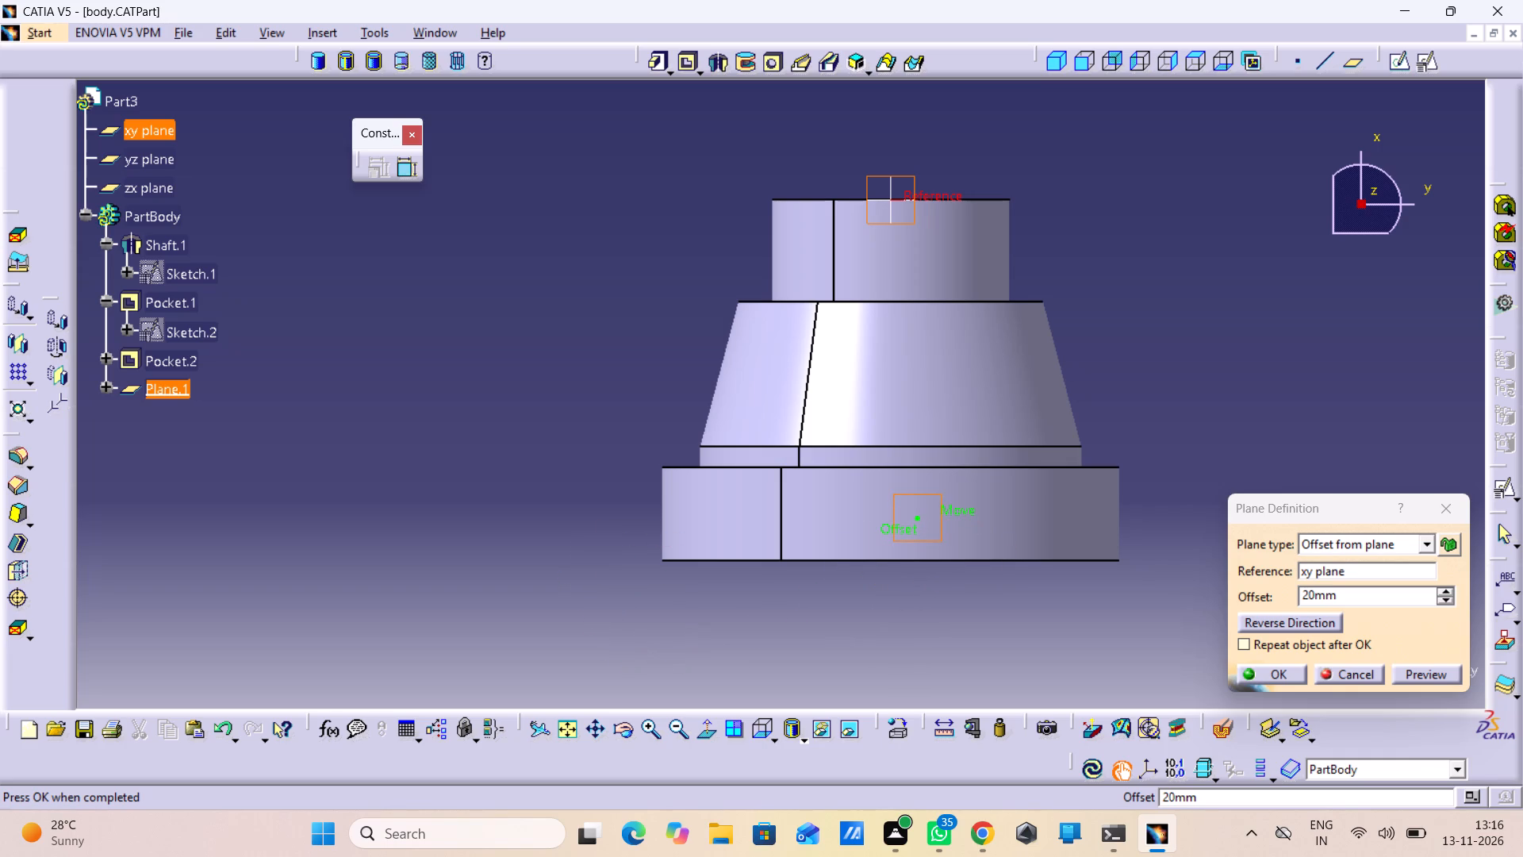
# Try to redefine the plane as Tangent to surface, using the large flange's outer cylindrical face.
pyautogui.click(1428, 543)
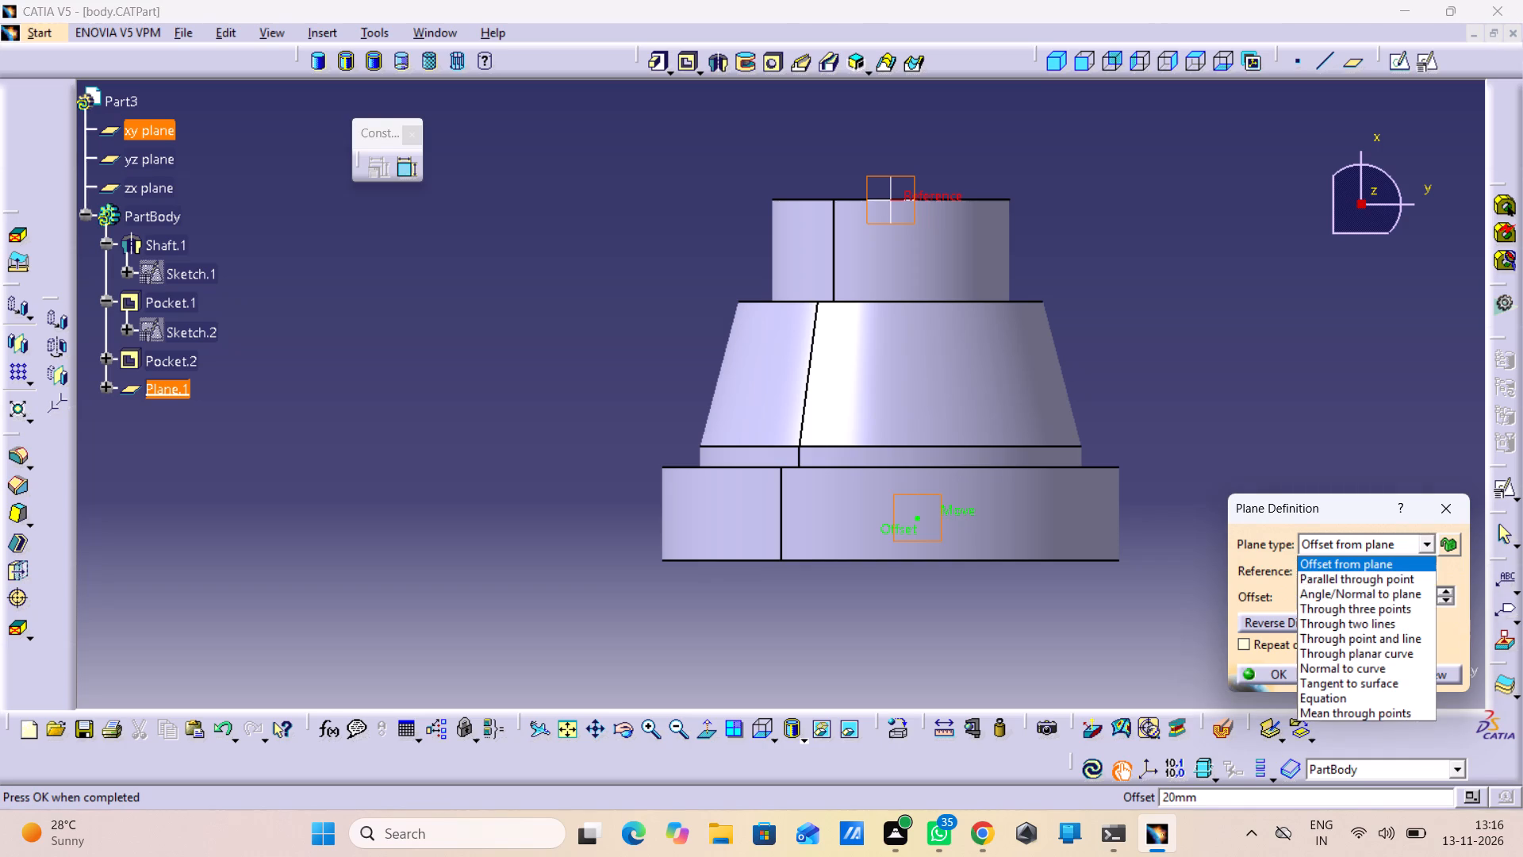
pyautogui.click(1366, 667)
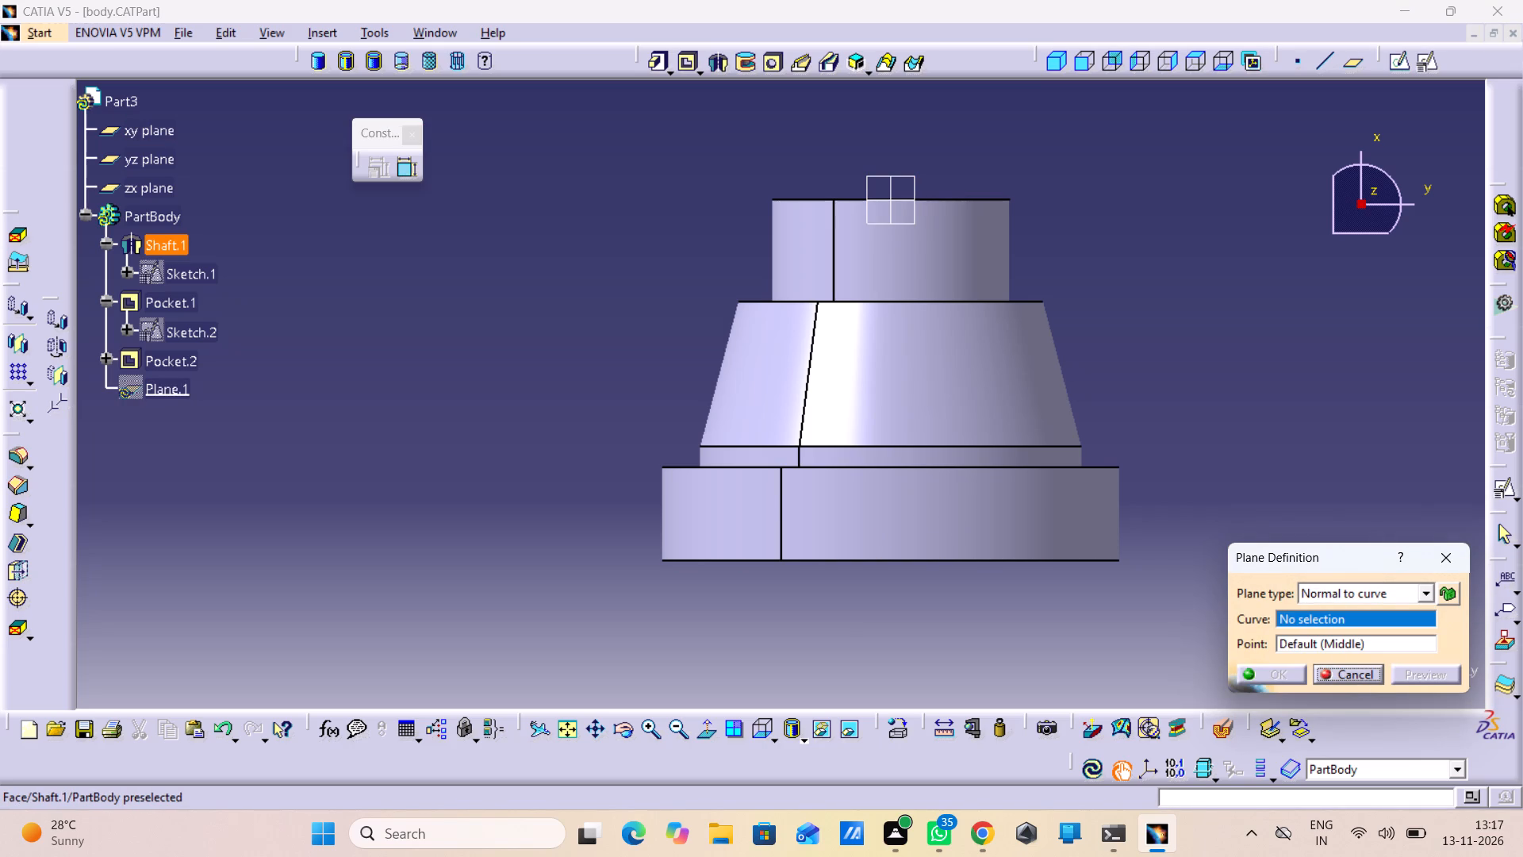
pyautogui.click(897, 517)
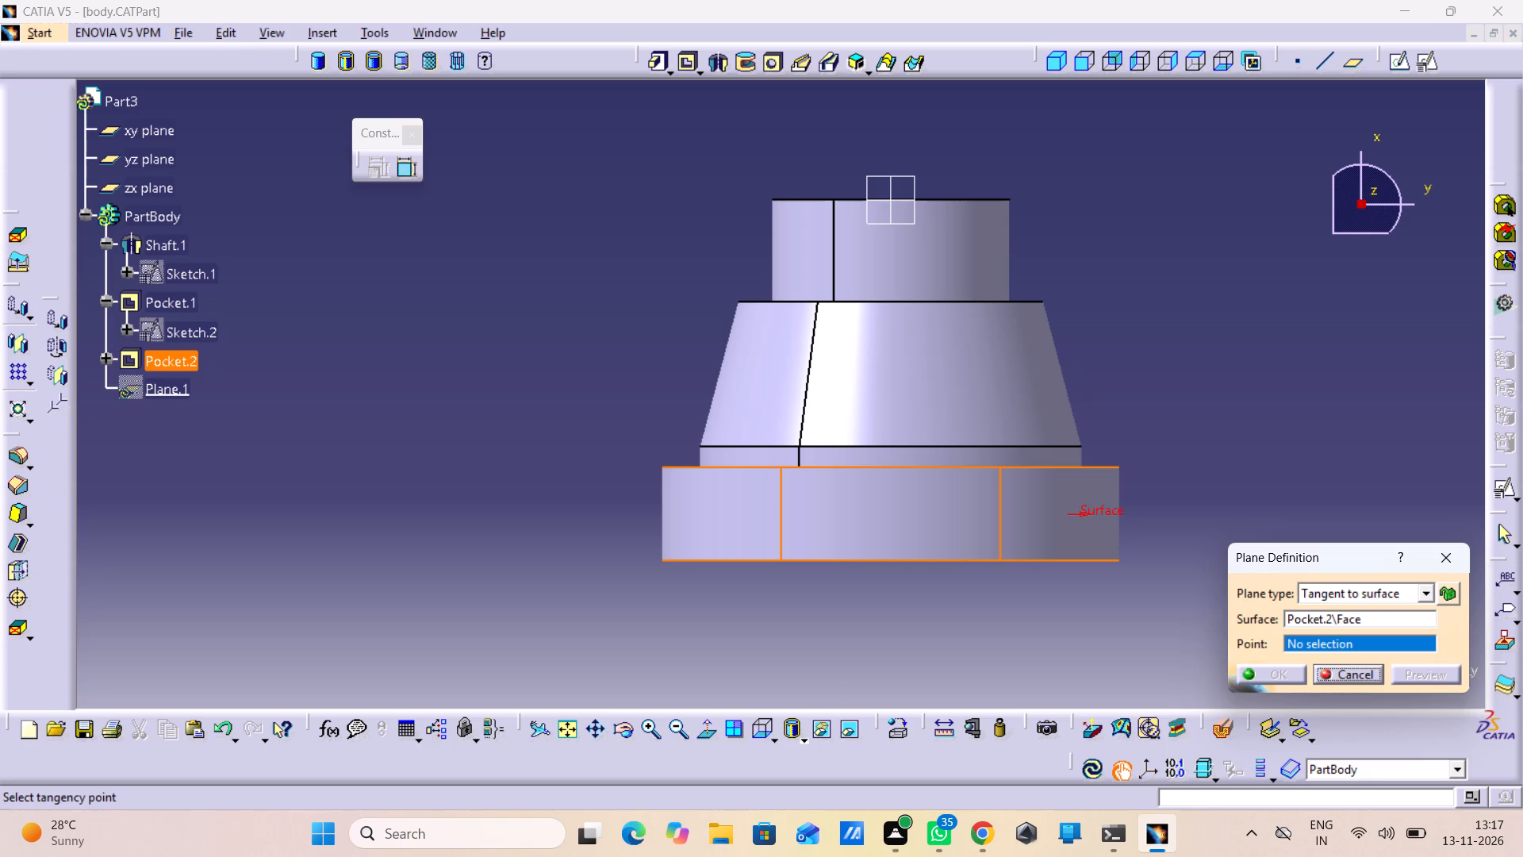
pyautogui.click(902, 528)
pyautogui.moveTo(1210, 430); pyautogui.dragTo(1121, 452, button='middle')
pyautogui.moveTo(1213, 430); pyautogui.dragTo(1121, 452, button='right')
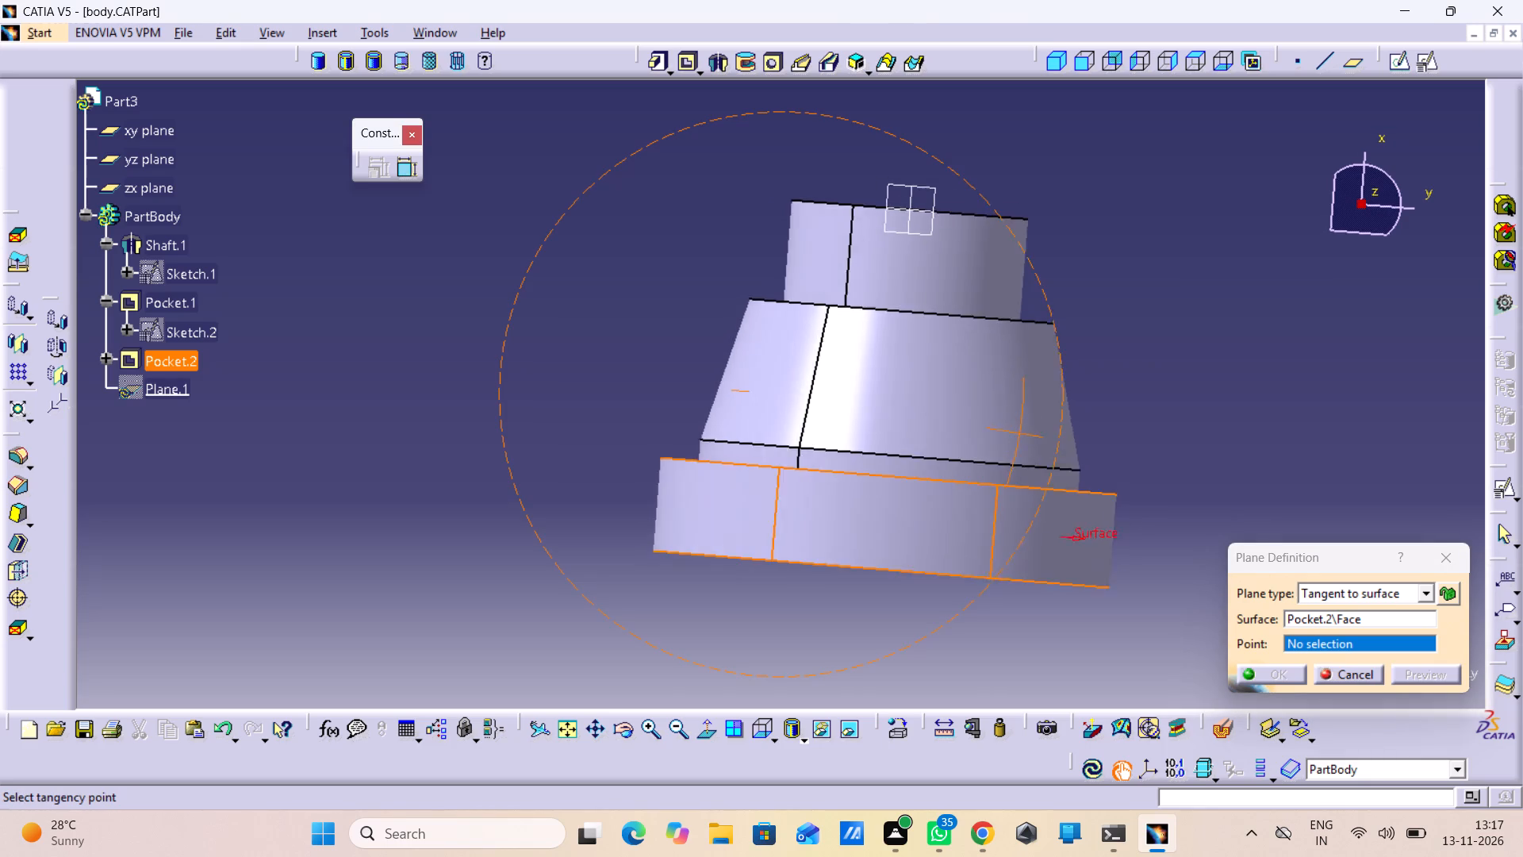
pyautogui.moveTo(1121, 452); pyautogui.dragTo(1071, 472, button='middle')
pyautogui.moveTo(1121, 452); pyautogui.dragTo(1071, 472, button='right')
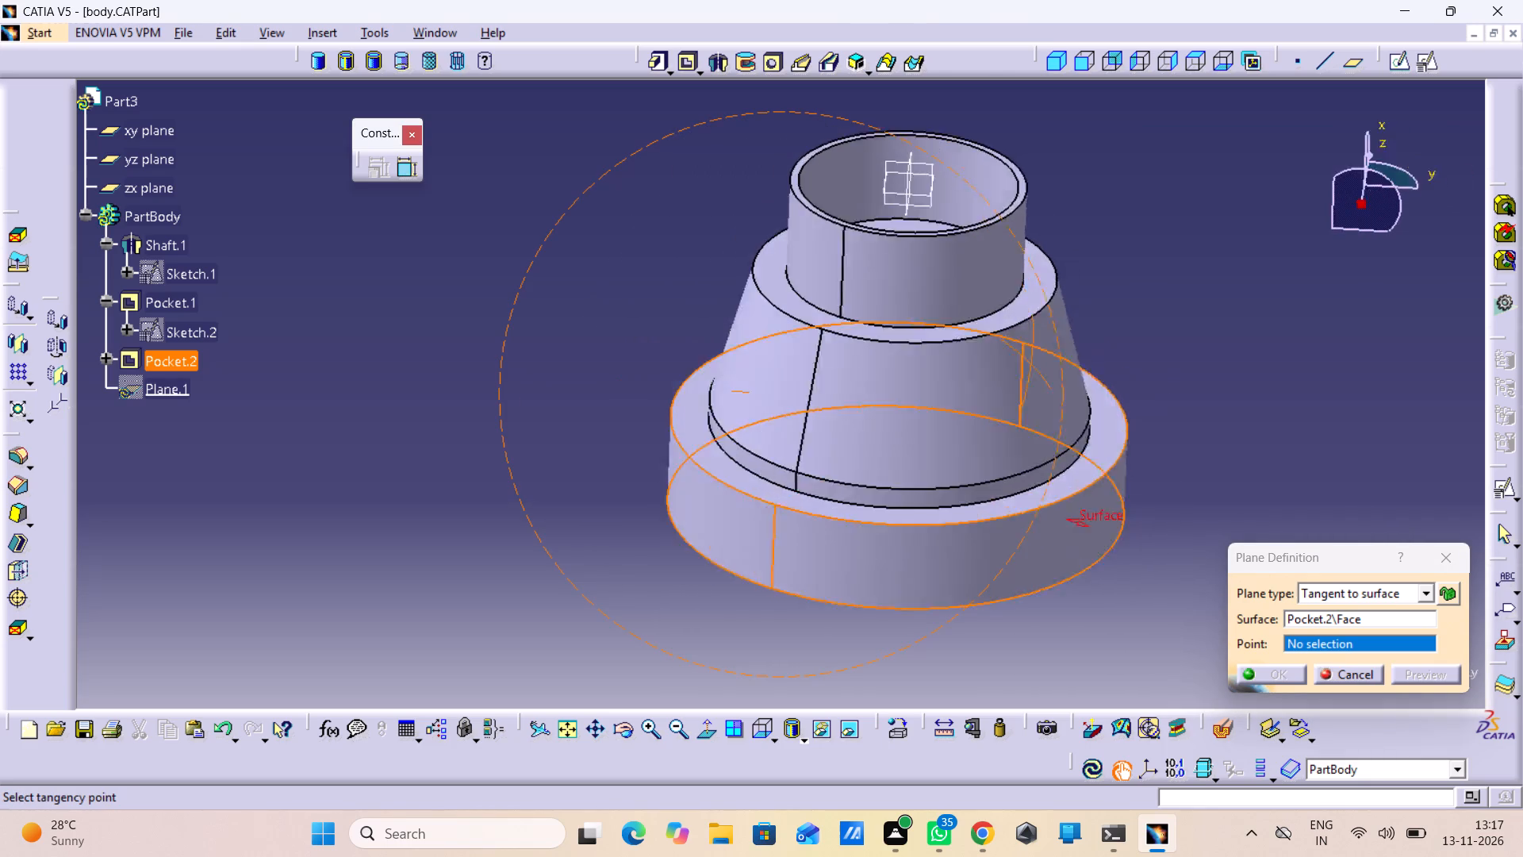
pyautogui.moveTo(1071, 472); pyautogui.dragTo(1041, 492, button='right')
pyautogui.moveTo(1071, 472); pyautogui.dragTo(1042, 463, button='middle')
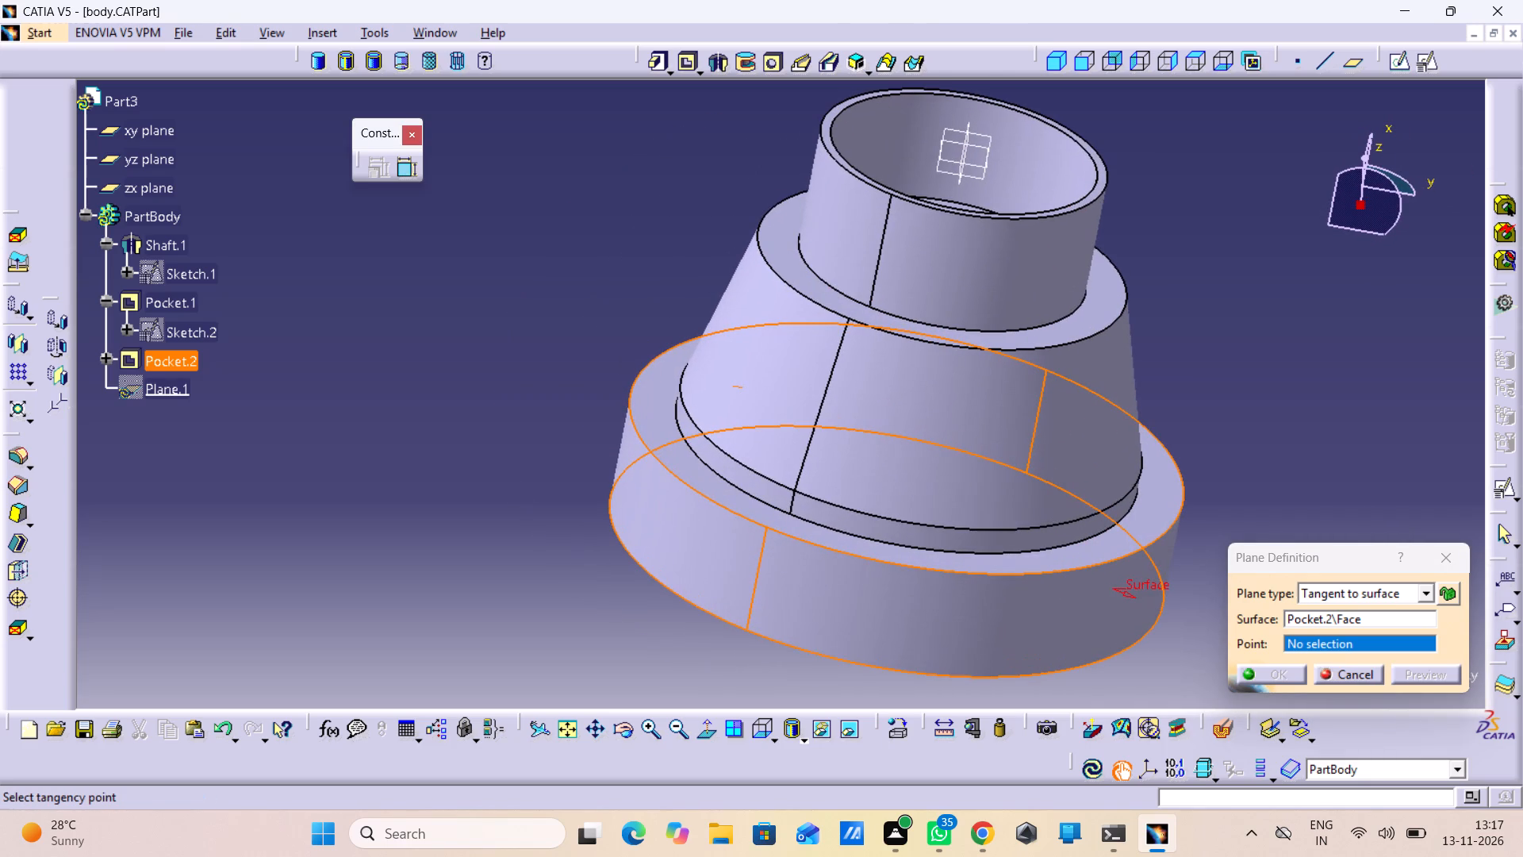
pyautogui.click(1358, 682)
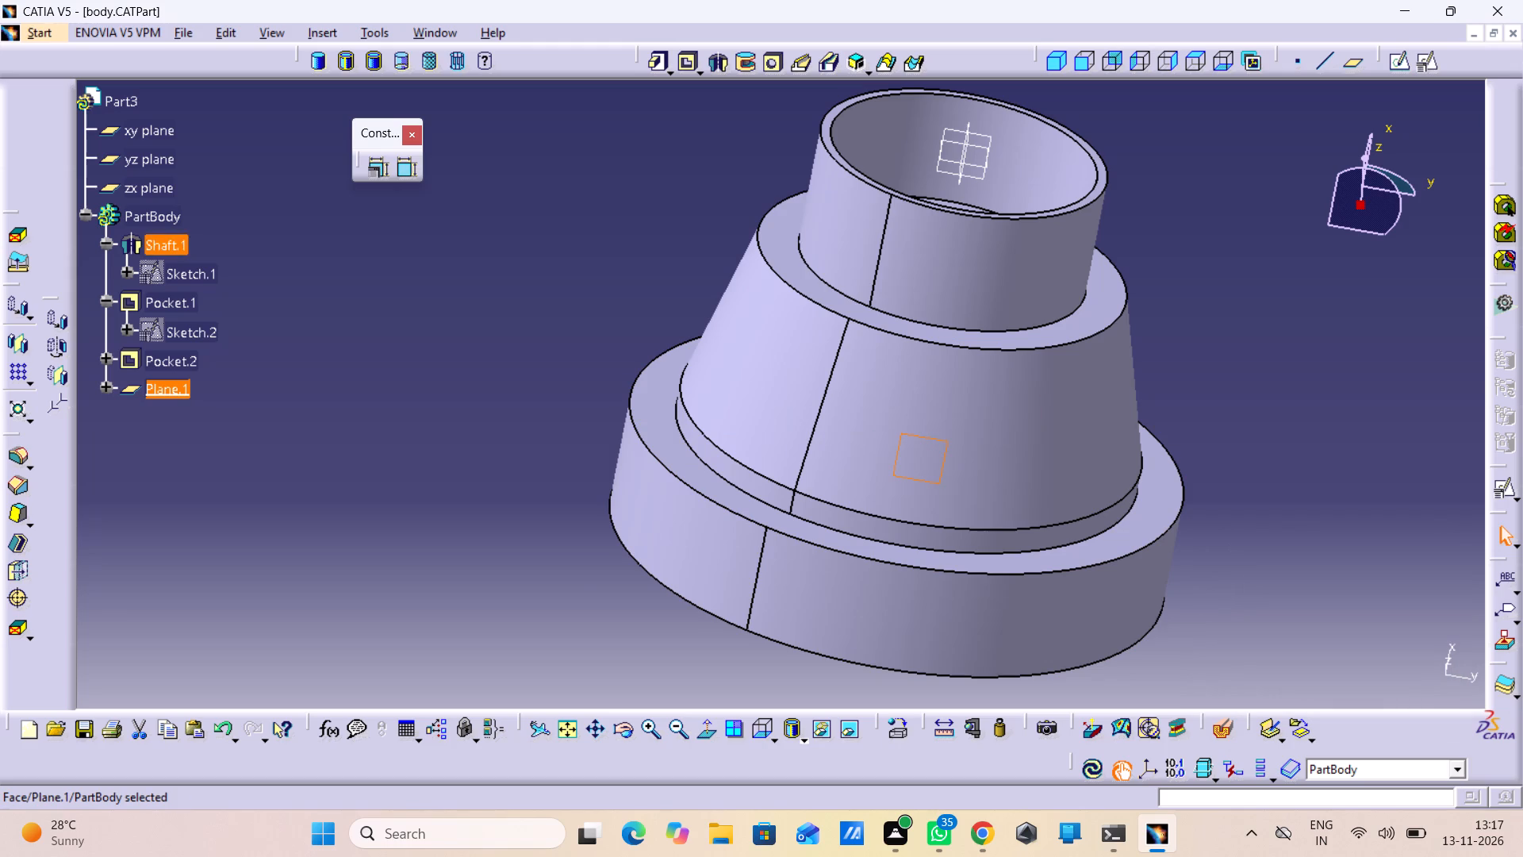
# Move the offset plane directly after the shaft in the feature order, ahead of the two pockets.
pyautogui.moveTo(1307, 484); pyautogui.dragTo(1286, 358, button='middle')
pyautogui.moveTo(1308, 482); pyautogui.dragTo(1286, 358, button='right')
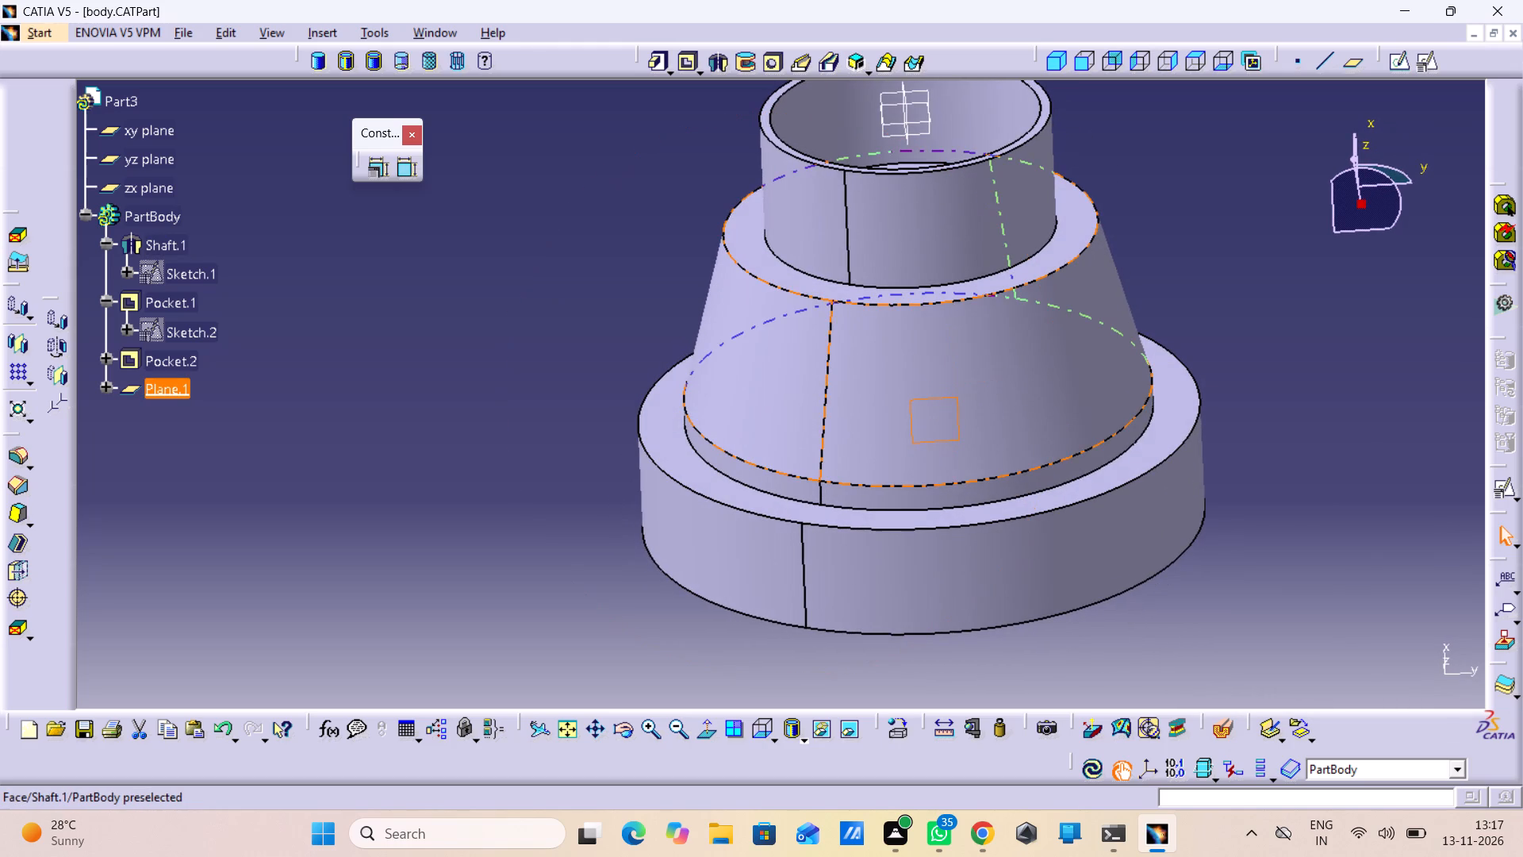
pyautogui.moveTo(928, 401); pyautogui.dragTo(930, 478)
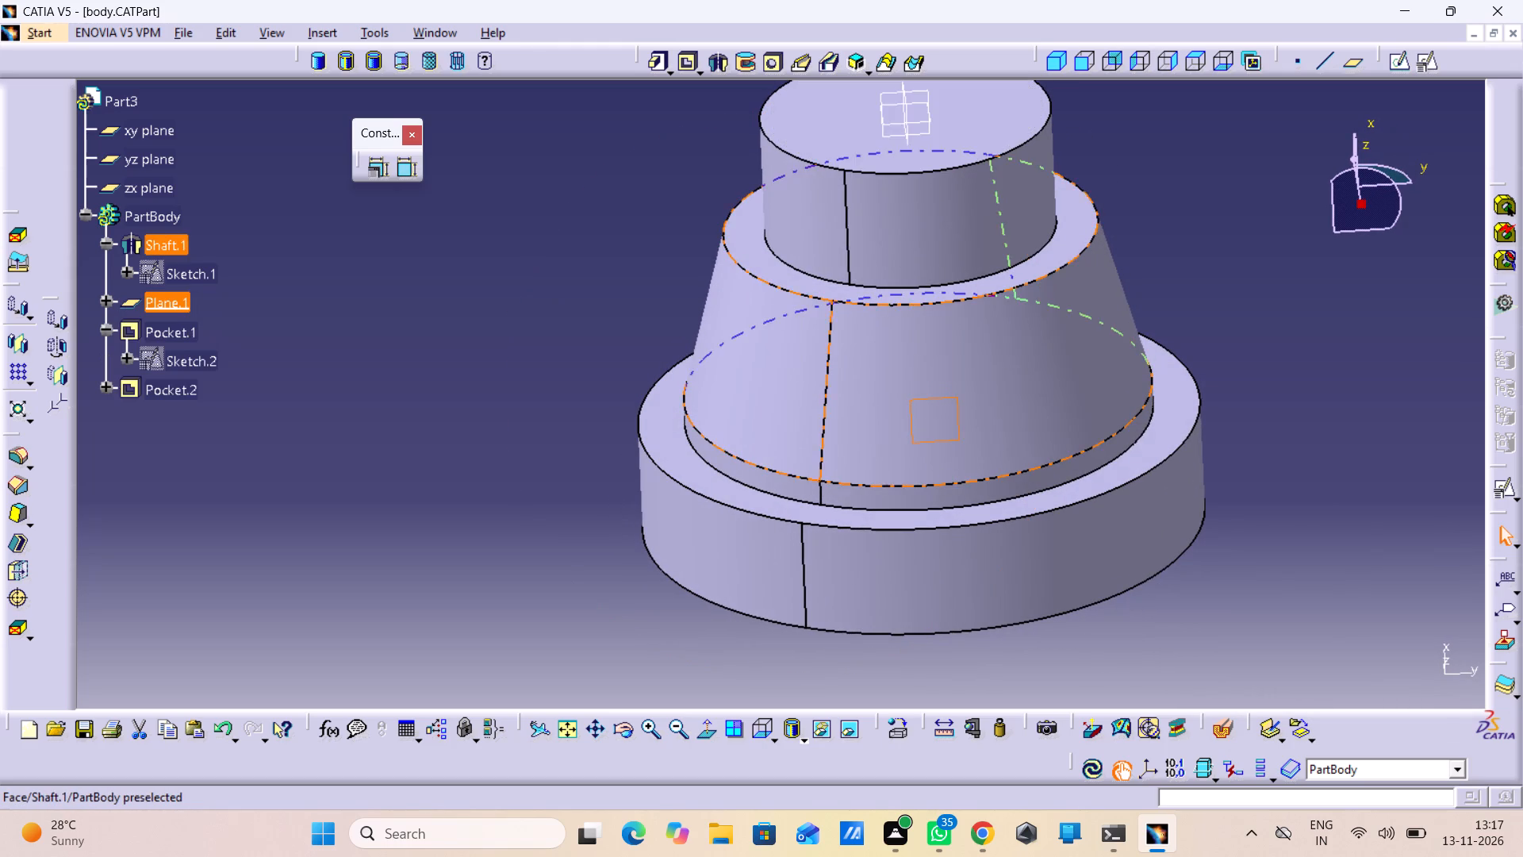
# Reopen the offset plane's definition and move its plane symbol down onto the large flange.
pyautogui.click(923, 398)
pyautogui.doubleClick(923, 398)
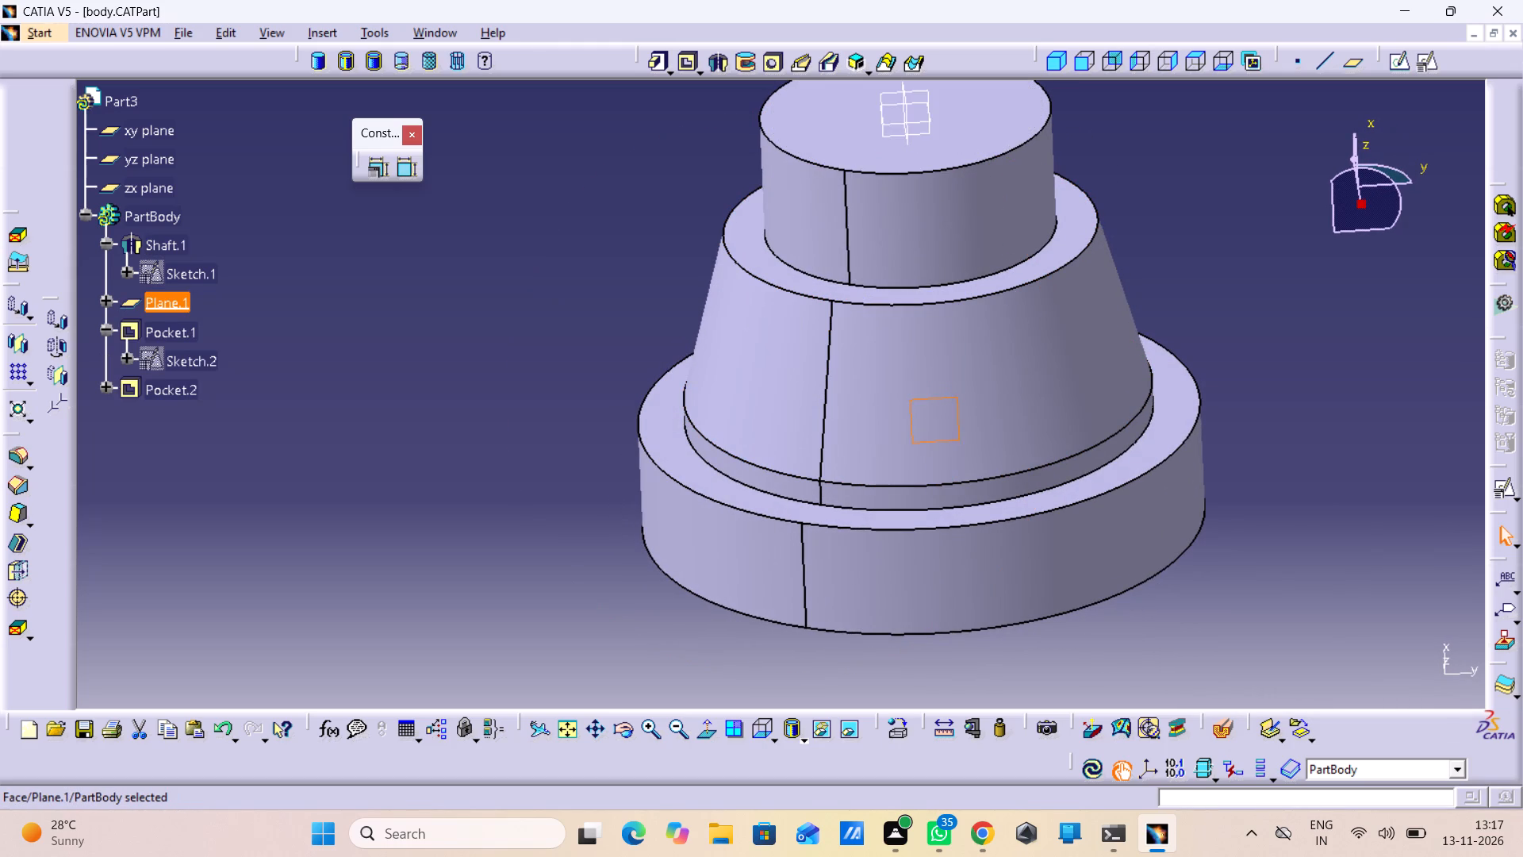
pyautogui.moveTo(940, 443); pyautogui.dragTo(936, 559)
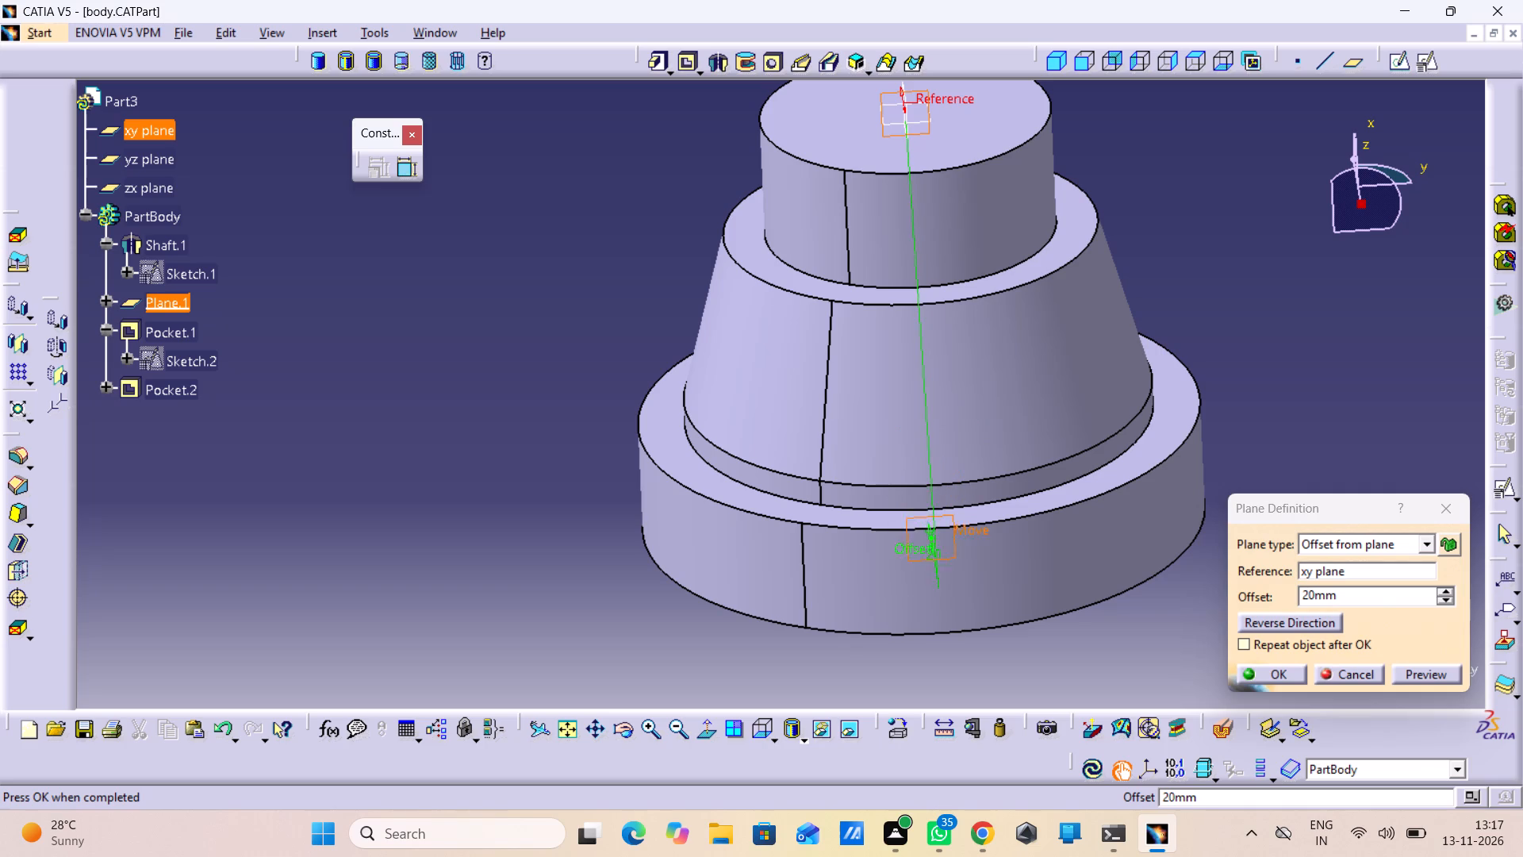
pyautogui.moveTo(936, 559); pyautogui.dragTo(881, 670)
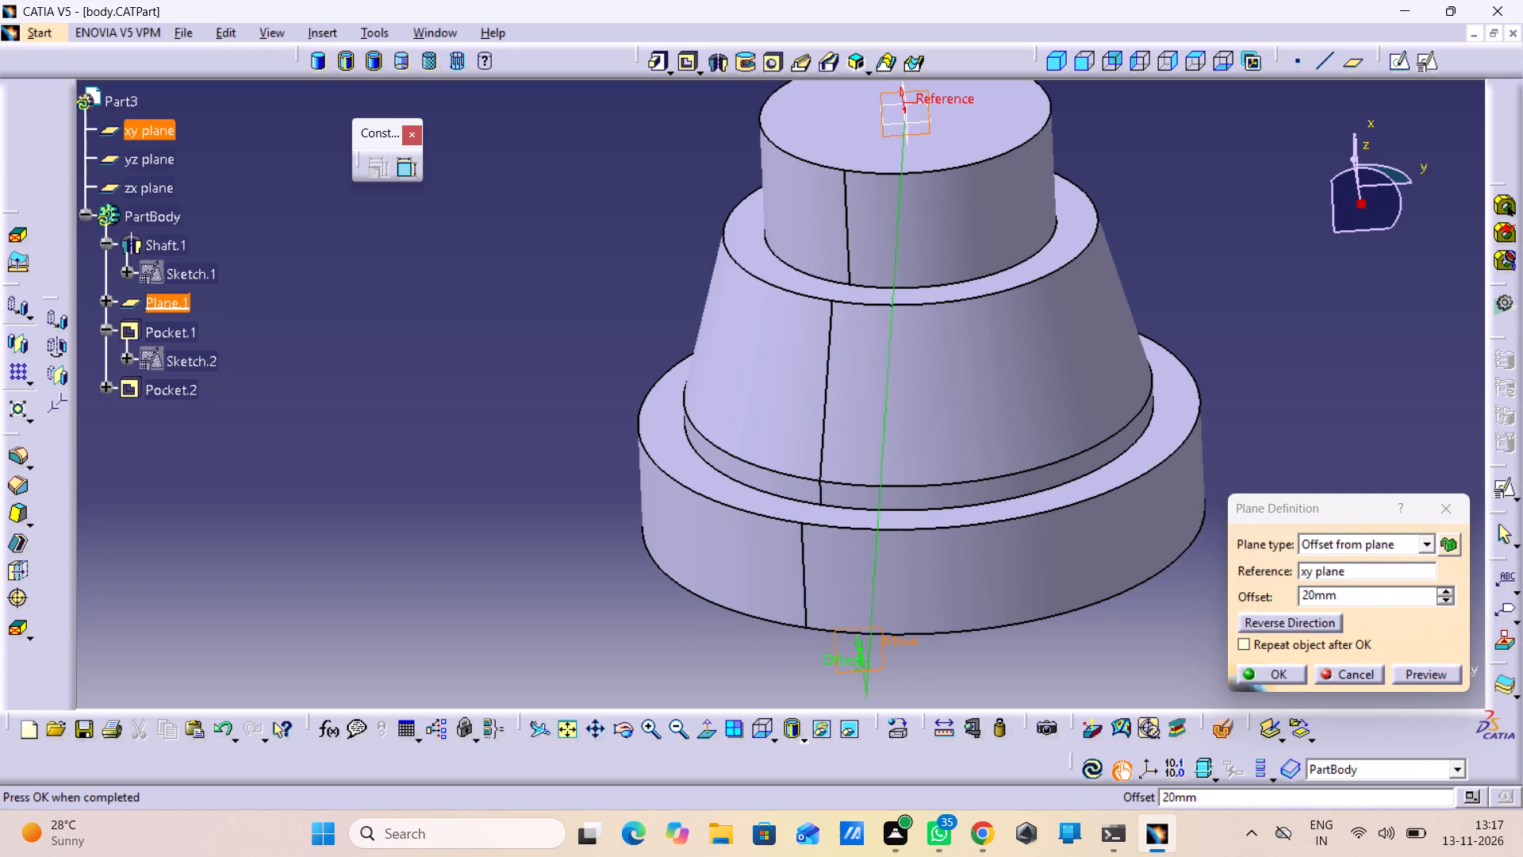
pyautogui.moveTo(881, 670); pyautogui.dragTo(921, 619)
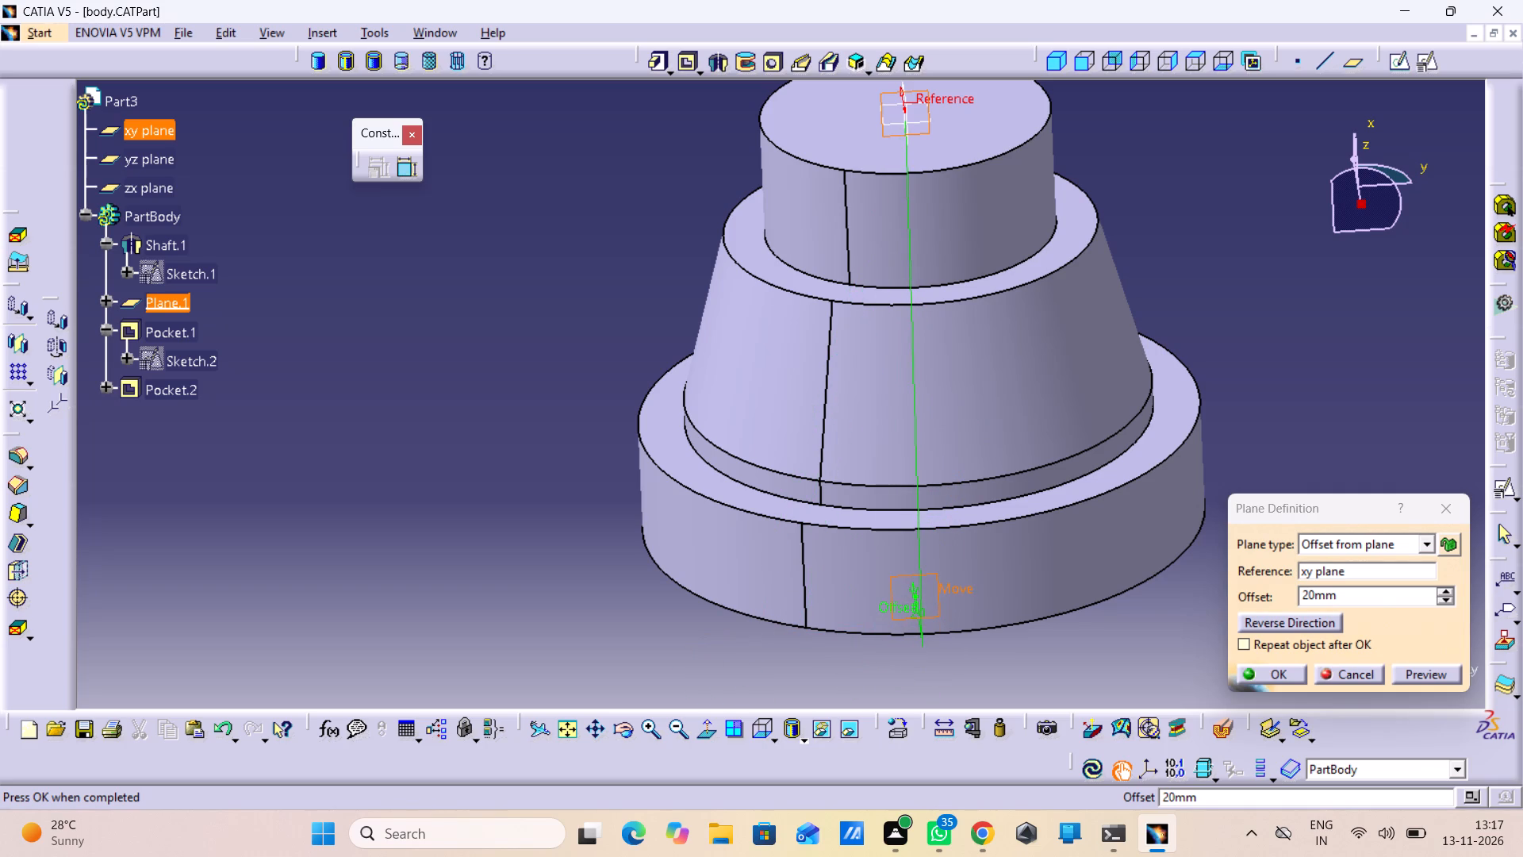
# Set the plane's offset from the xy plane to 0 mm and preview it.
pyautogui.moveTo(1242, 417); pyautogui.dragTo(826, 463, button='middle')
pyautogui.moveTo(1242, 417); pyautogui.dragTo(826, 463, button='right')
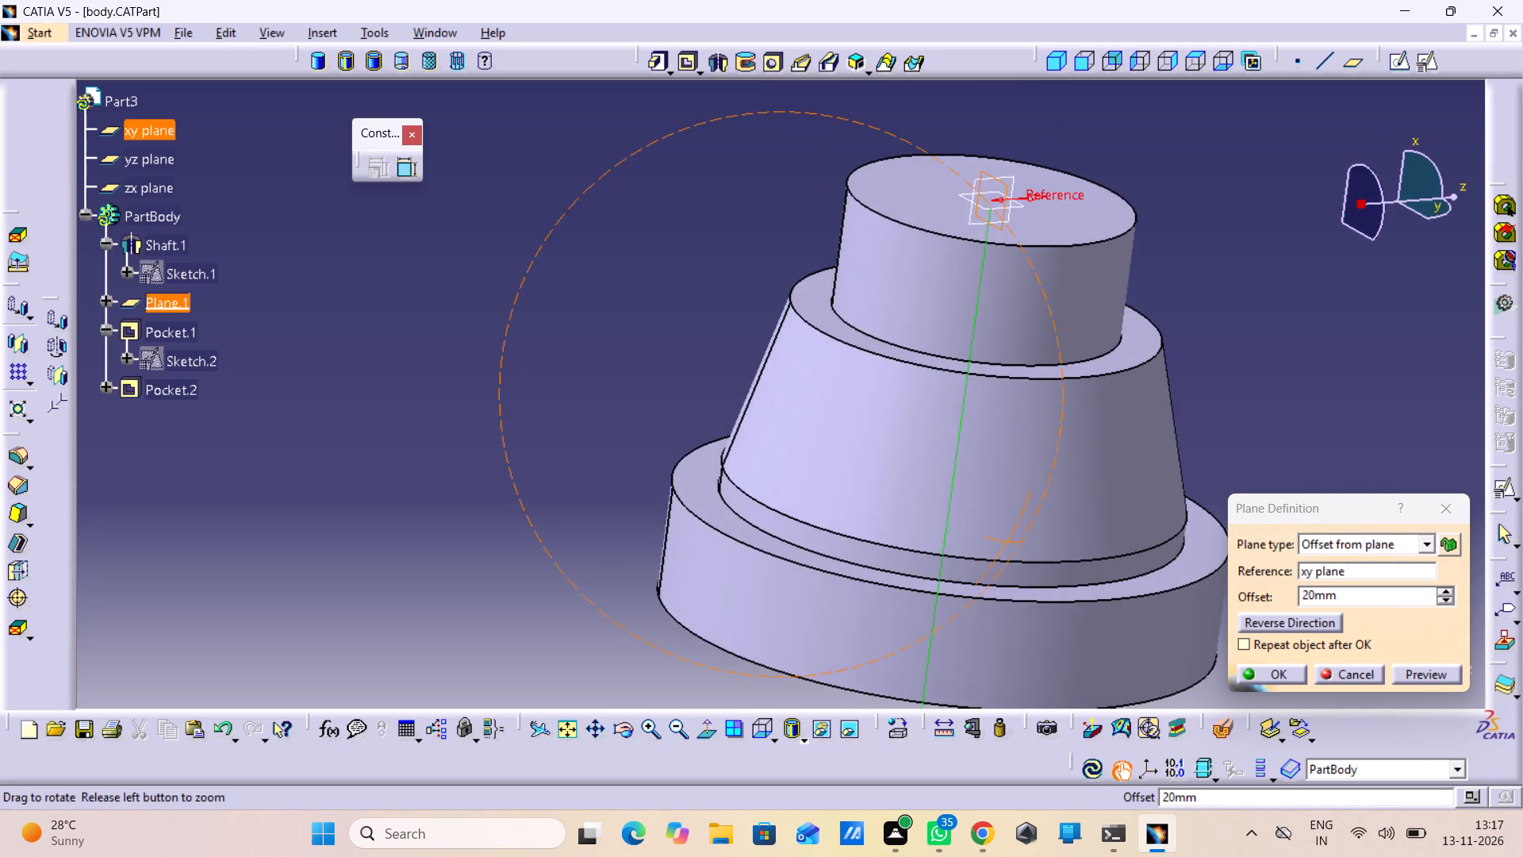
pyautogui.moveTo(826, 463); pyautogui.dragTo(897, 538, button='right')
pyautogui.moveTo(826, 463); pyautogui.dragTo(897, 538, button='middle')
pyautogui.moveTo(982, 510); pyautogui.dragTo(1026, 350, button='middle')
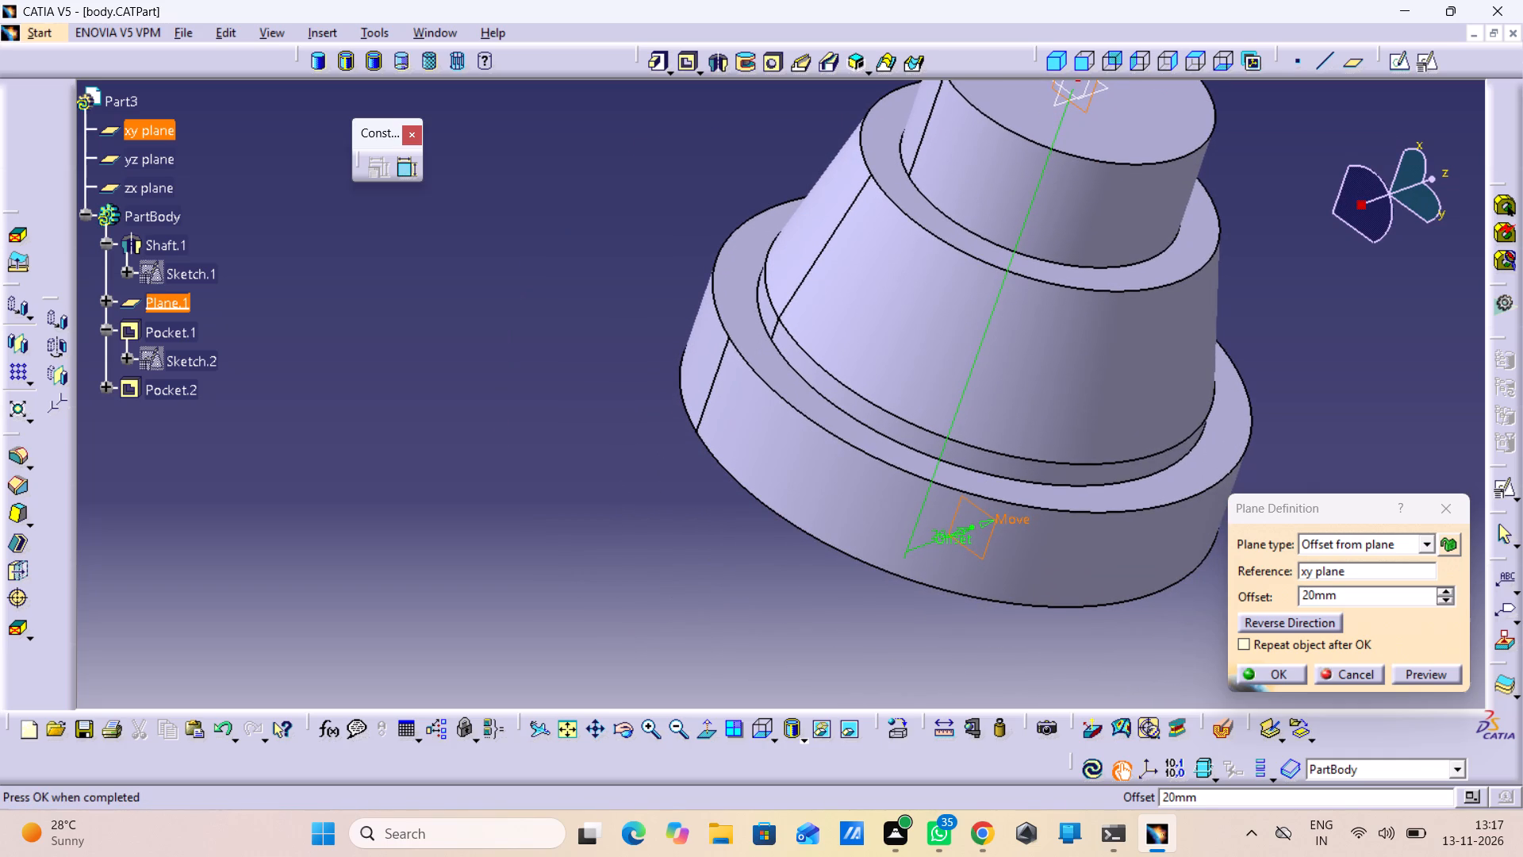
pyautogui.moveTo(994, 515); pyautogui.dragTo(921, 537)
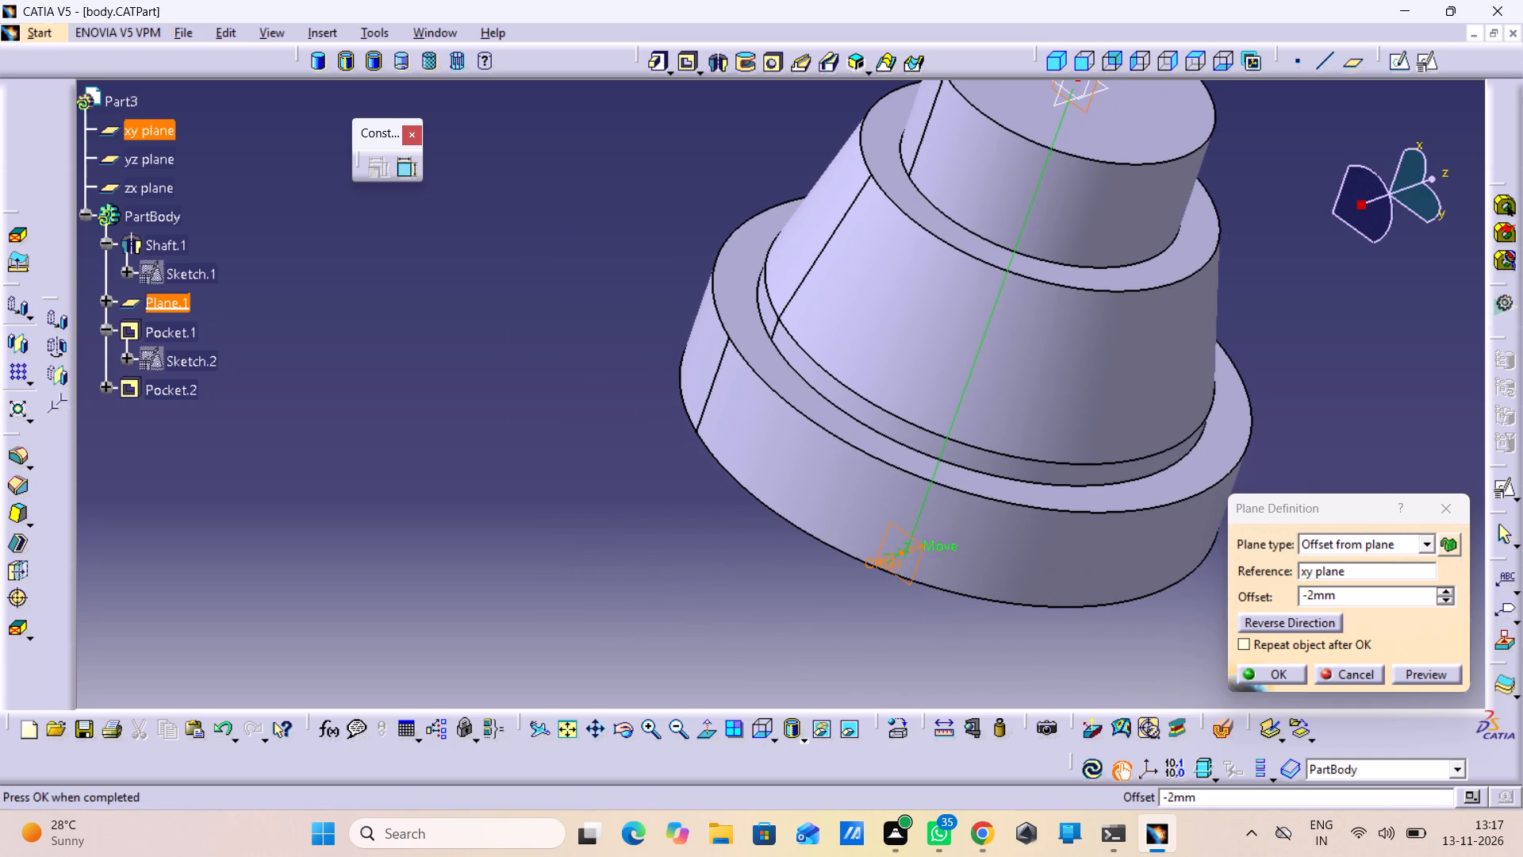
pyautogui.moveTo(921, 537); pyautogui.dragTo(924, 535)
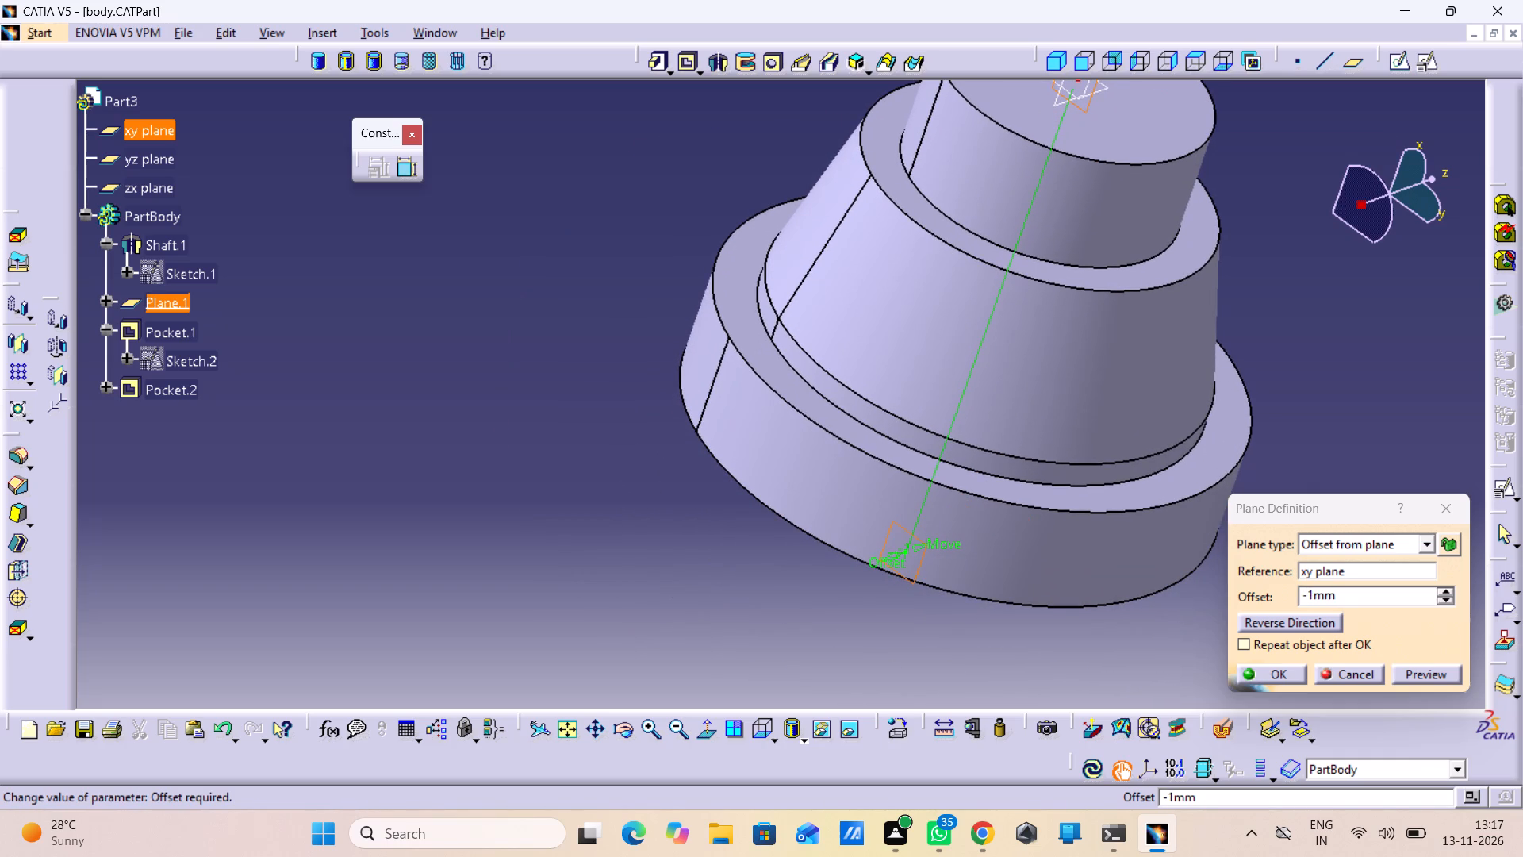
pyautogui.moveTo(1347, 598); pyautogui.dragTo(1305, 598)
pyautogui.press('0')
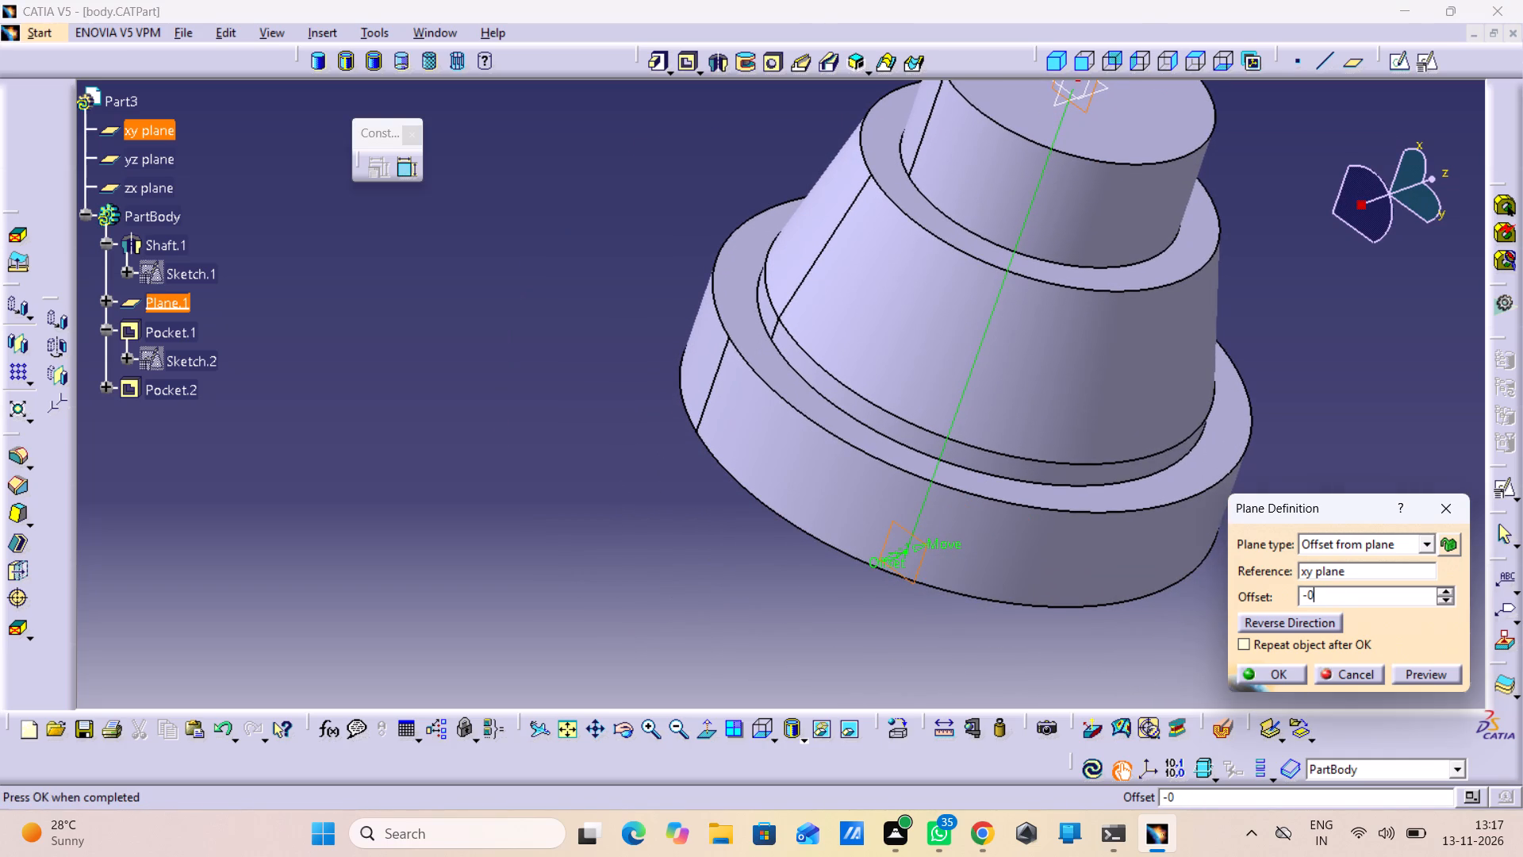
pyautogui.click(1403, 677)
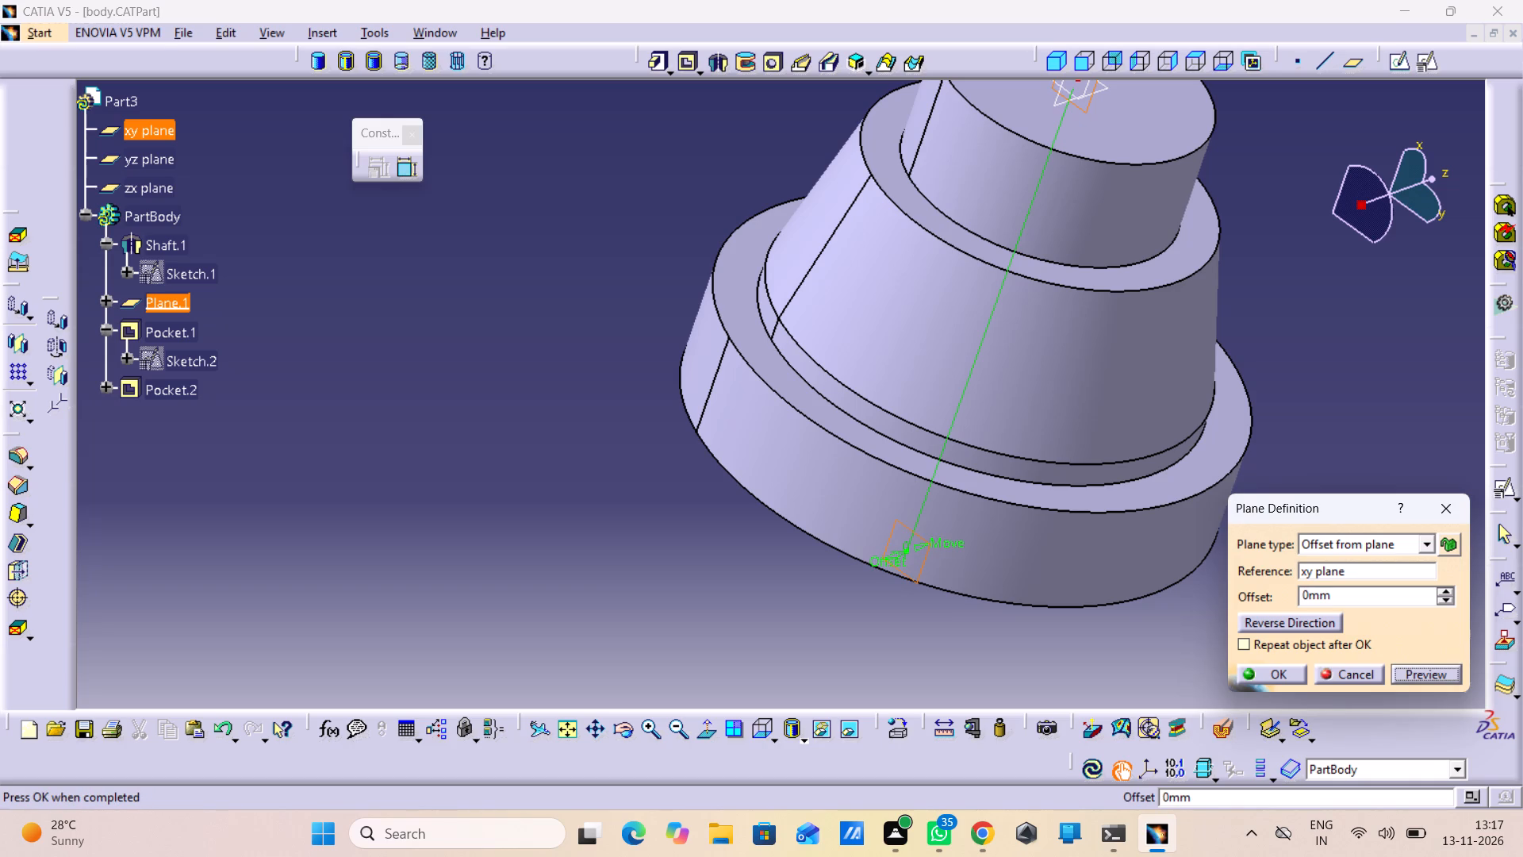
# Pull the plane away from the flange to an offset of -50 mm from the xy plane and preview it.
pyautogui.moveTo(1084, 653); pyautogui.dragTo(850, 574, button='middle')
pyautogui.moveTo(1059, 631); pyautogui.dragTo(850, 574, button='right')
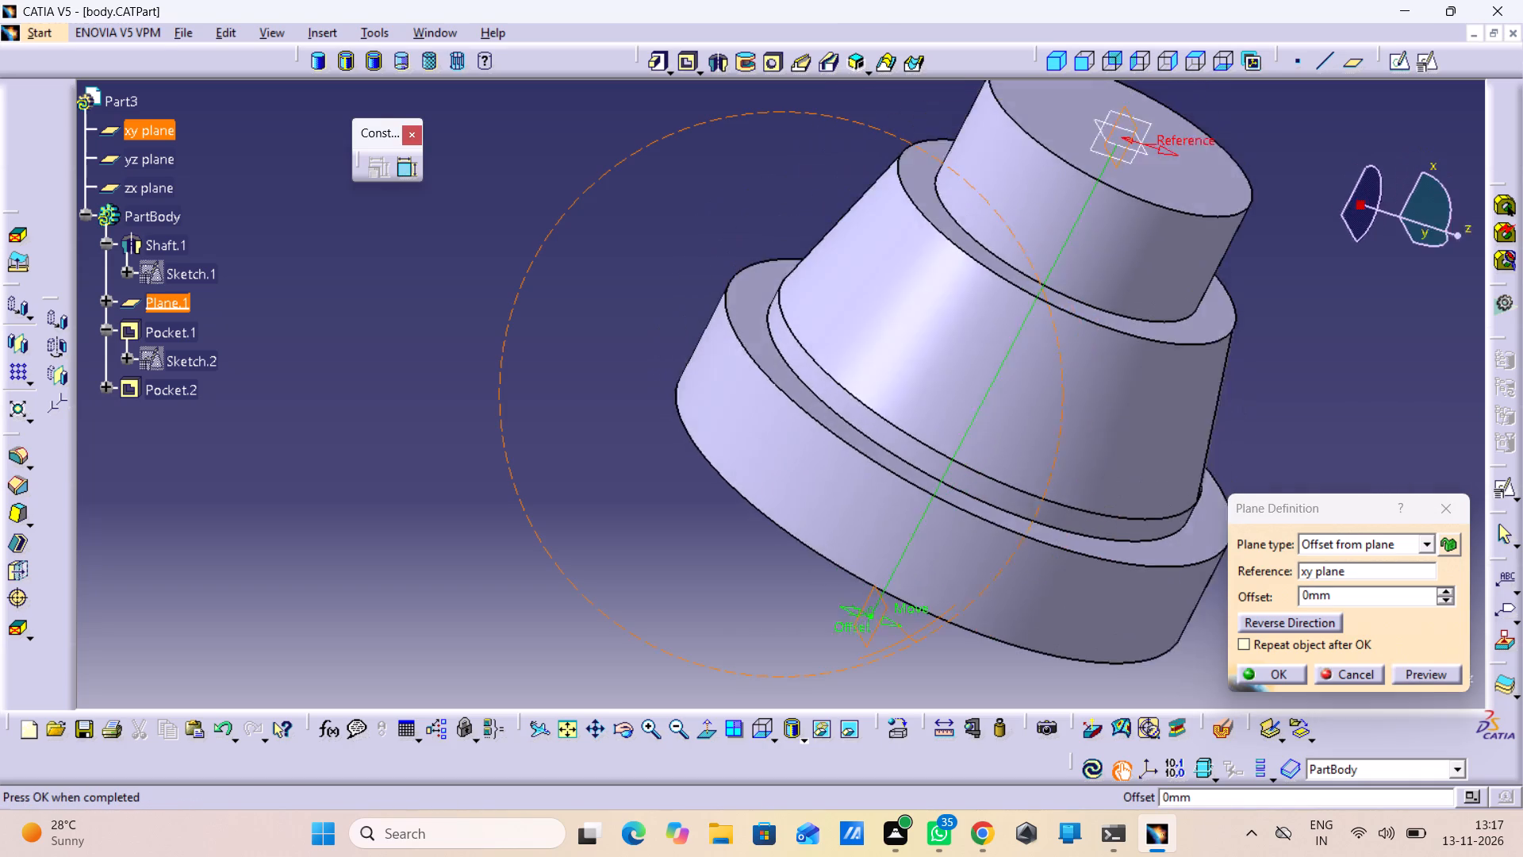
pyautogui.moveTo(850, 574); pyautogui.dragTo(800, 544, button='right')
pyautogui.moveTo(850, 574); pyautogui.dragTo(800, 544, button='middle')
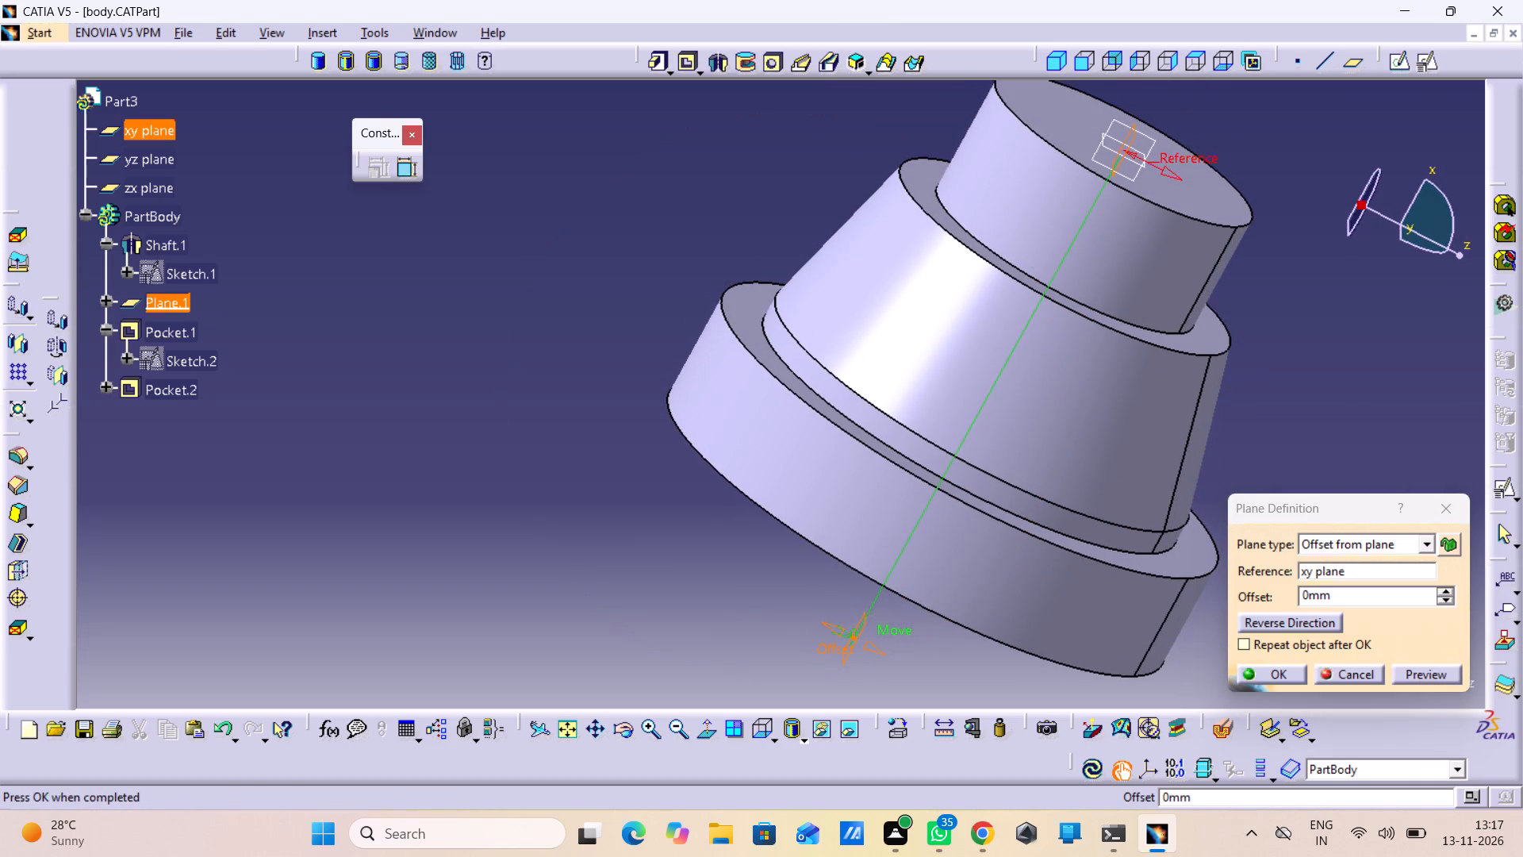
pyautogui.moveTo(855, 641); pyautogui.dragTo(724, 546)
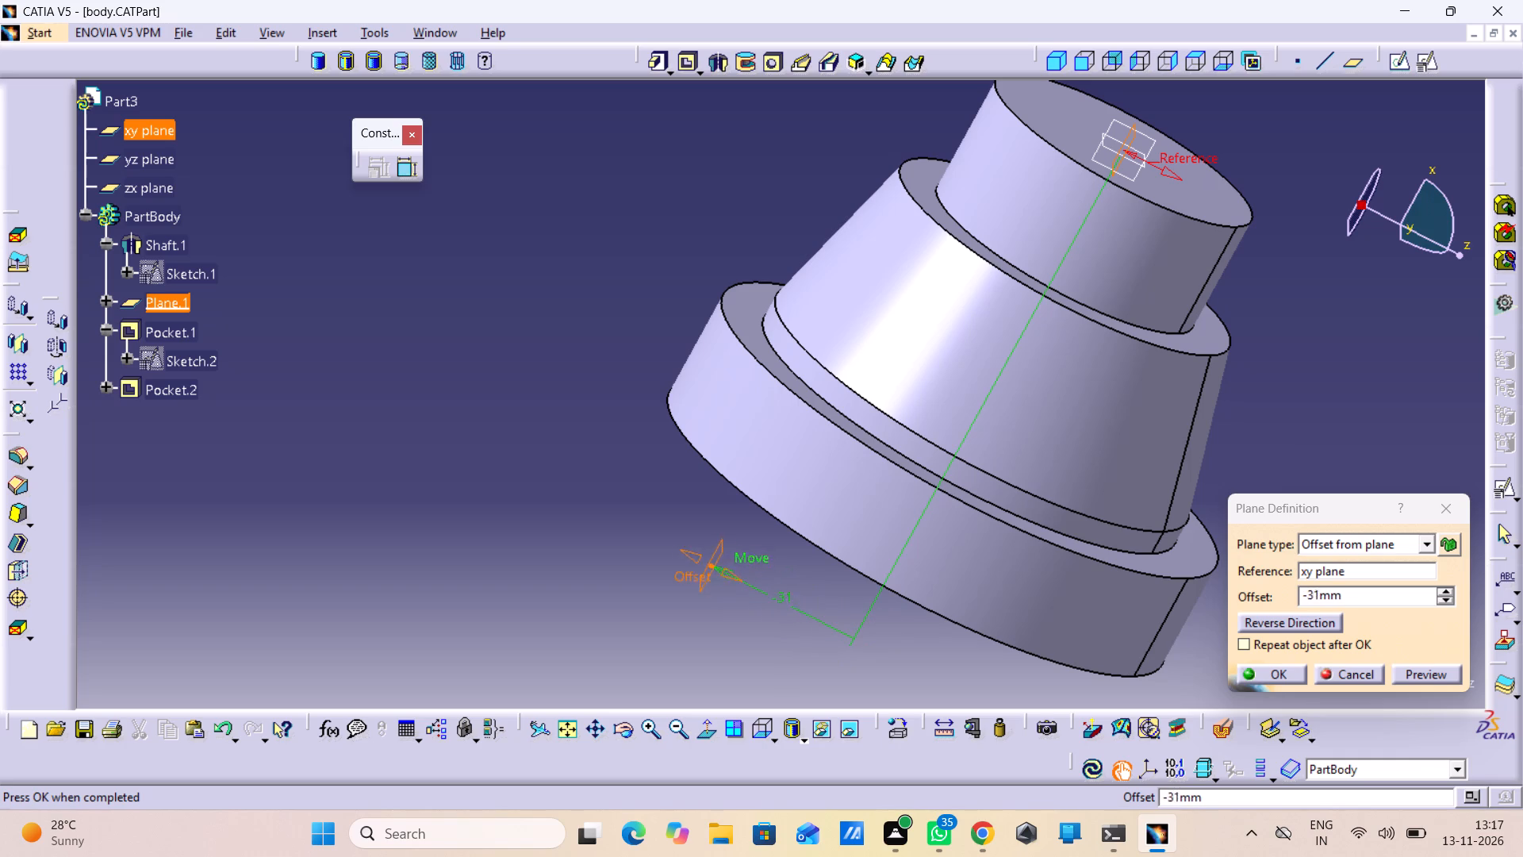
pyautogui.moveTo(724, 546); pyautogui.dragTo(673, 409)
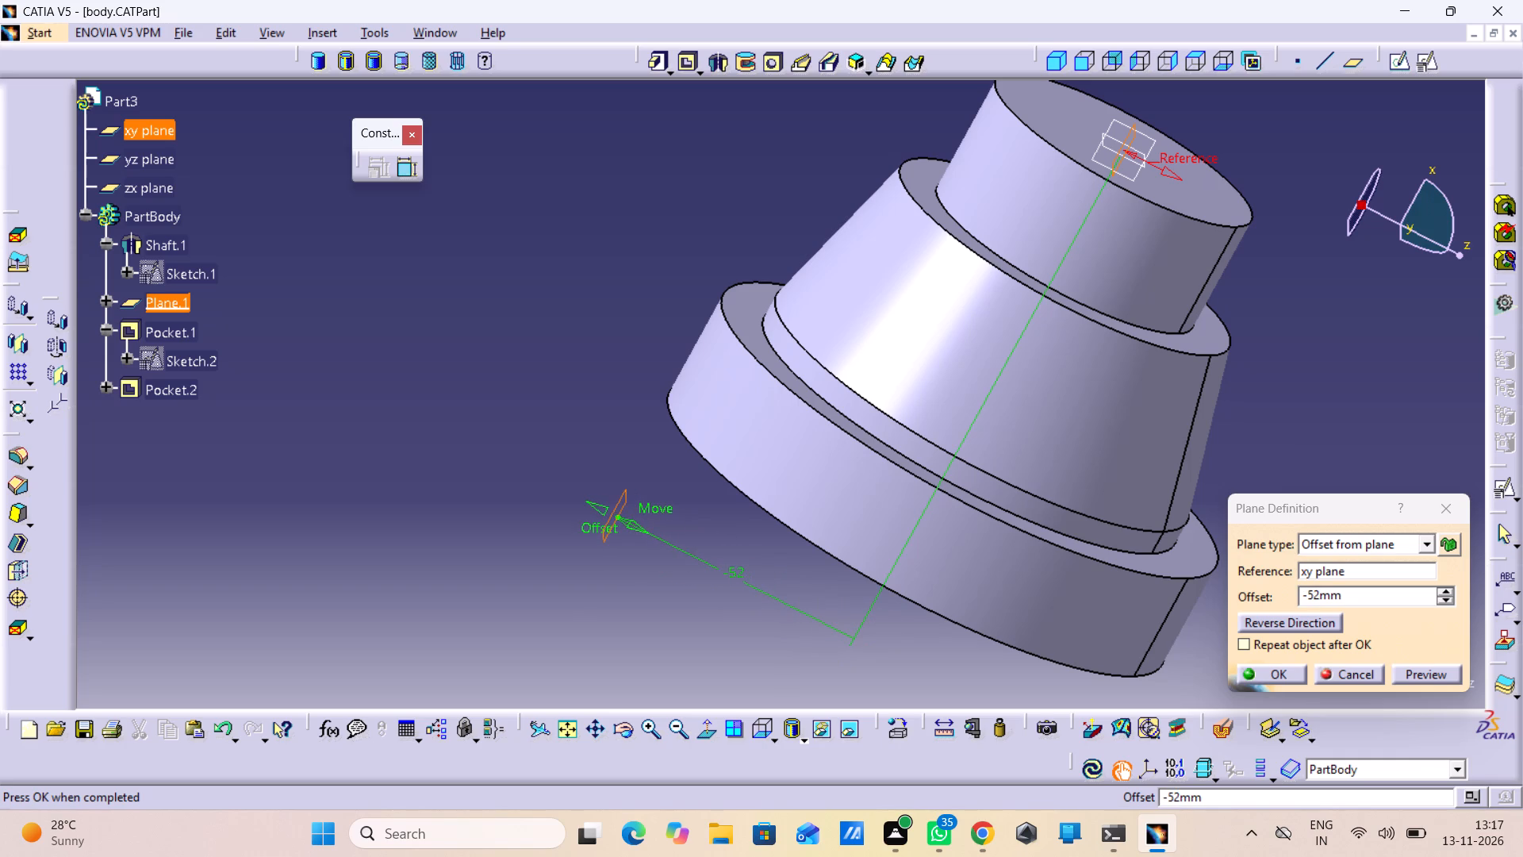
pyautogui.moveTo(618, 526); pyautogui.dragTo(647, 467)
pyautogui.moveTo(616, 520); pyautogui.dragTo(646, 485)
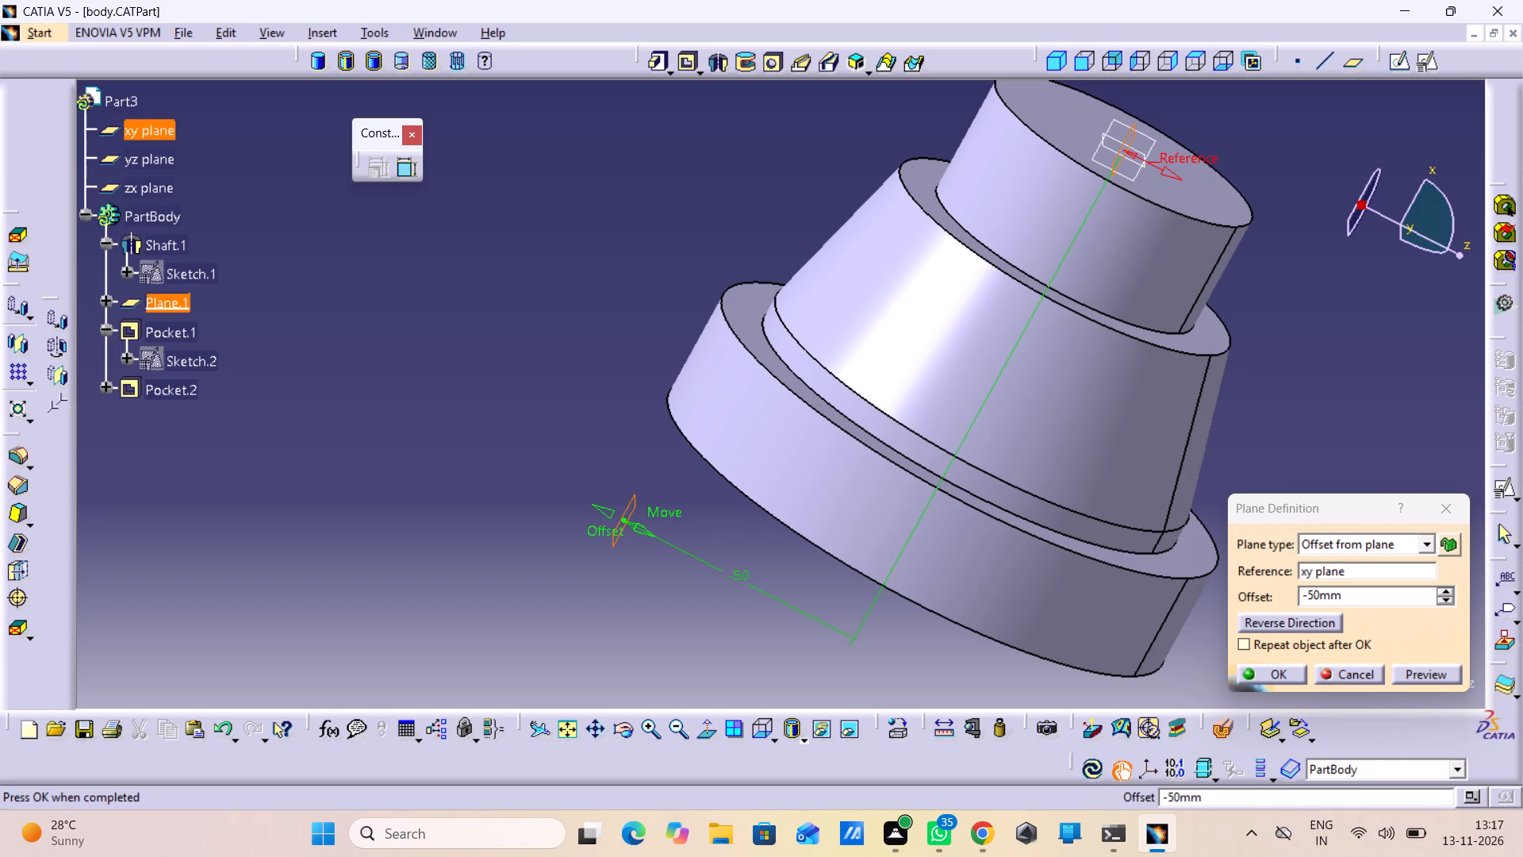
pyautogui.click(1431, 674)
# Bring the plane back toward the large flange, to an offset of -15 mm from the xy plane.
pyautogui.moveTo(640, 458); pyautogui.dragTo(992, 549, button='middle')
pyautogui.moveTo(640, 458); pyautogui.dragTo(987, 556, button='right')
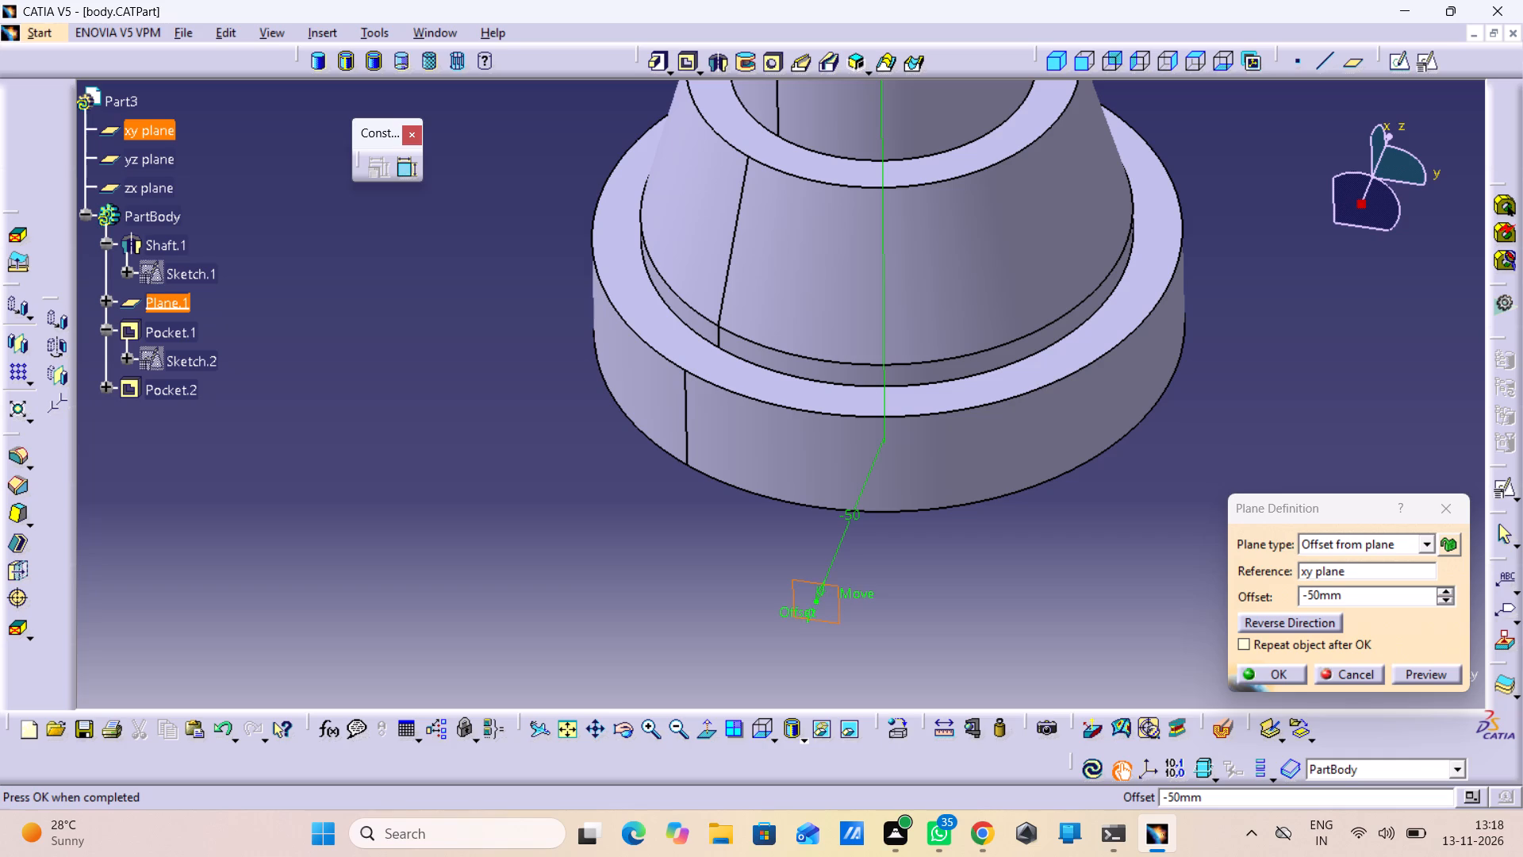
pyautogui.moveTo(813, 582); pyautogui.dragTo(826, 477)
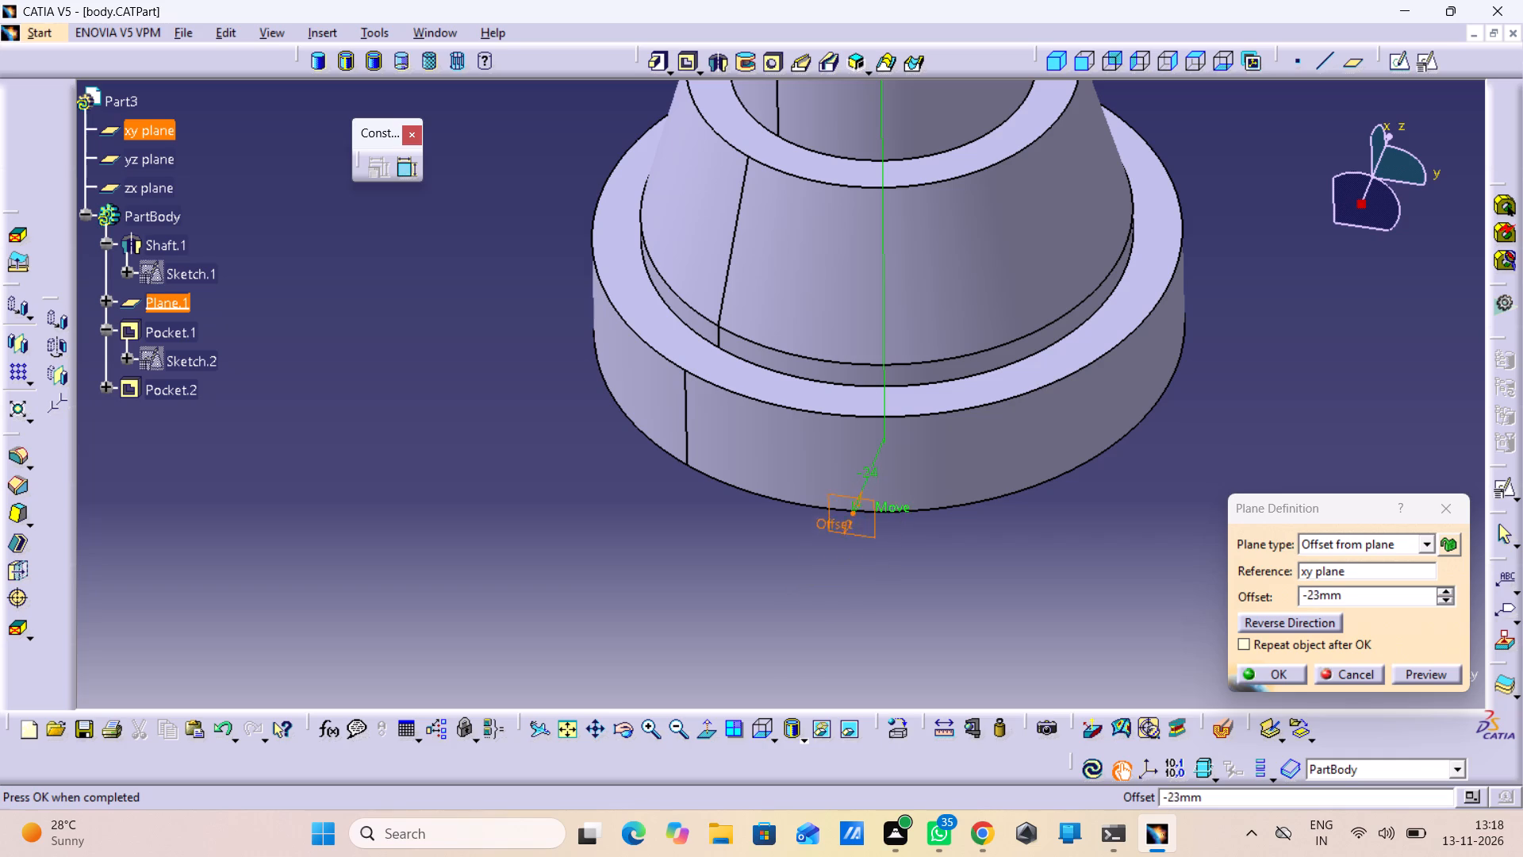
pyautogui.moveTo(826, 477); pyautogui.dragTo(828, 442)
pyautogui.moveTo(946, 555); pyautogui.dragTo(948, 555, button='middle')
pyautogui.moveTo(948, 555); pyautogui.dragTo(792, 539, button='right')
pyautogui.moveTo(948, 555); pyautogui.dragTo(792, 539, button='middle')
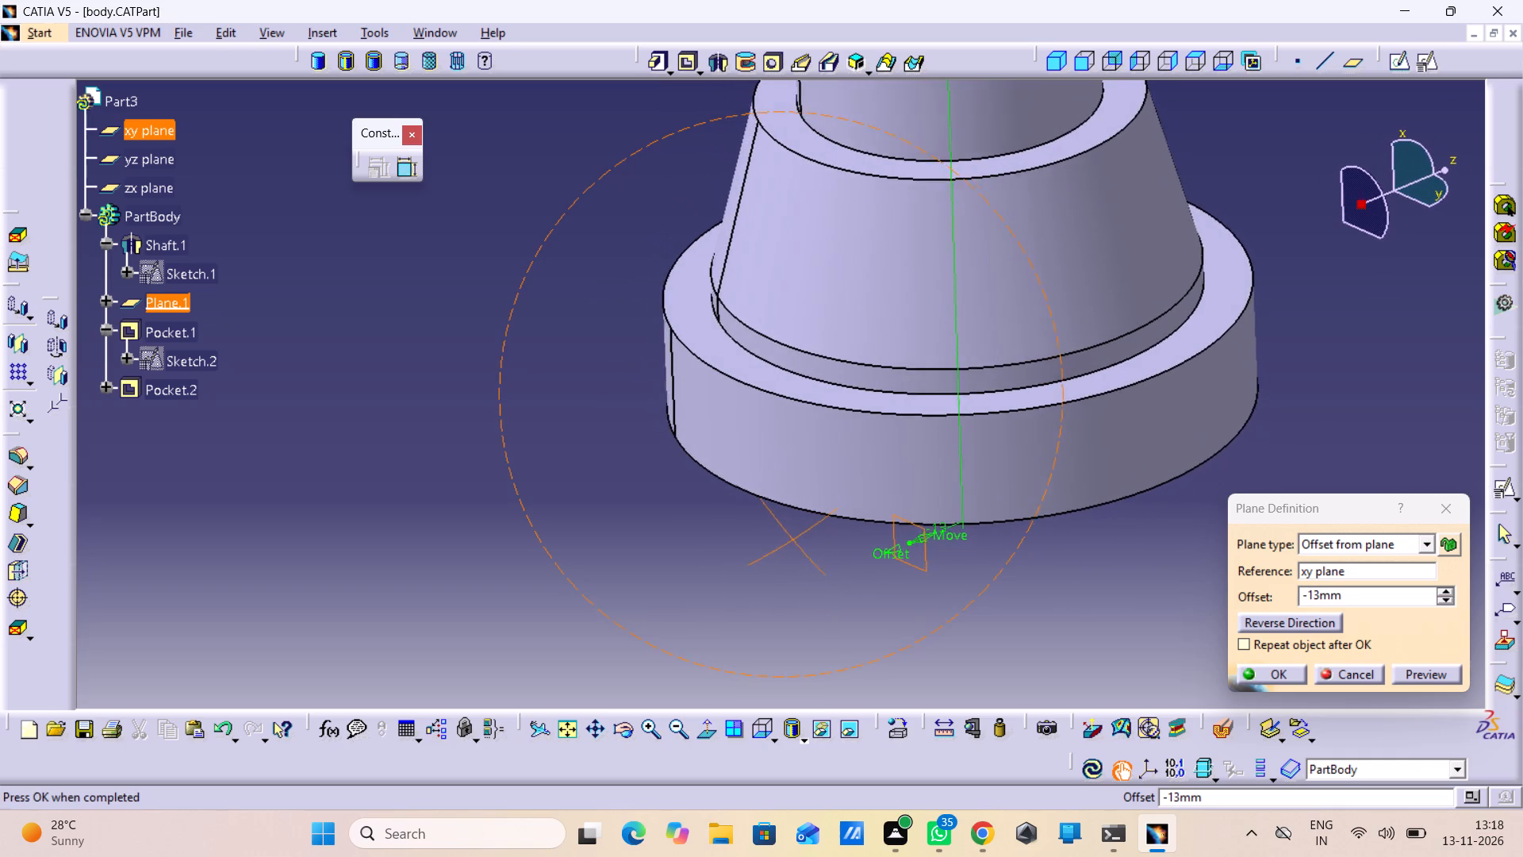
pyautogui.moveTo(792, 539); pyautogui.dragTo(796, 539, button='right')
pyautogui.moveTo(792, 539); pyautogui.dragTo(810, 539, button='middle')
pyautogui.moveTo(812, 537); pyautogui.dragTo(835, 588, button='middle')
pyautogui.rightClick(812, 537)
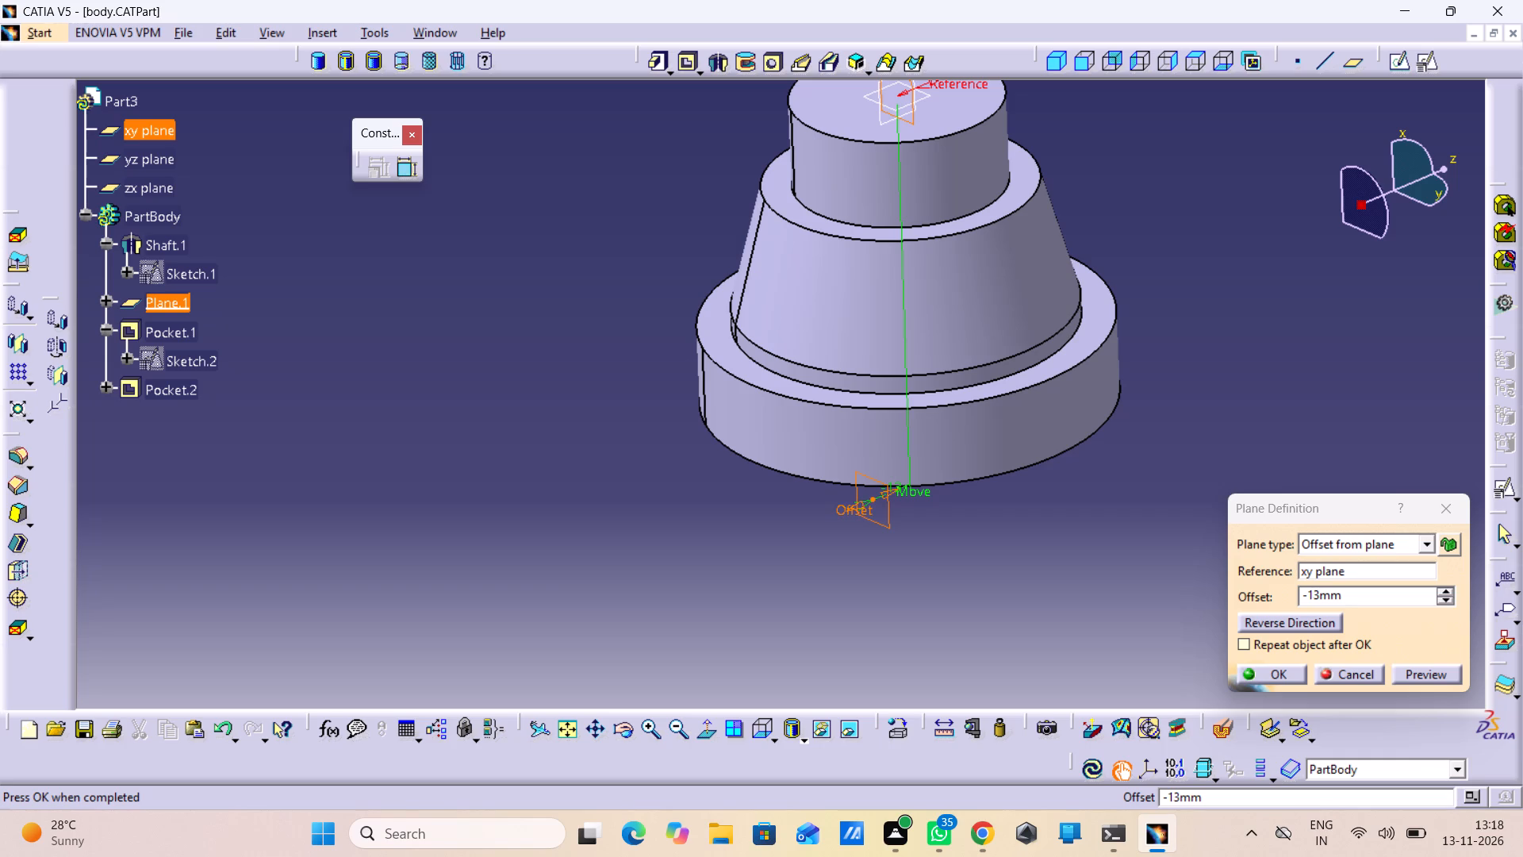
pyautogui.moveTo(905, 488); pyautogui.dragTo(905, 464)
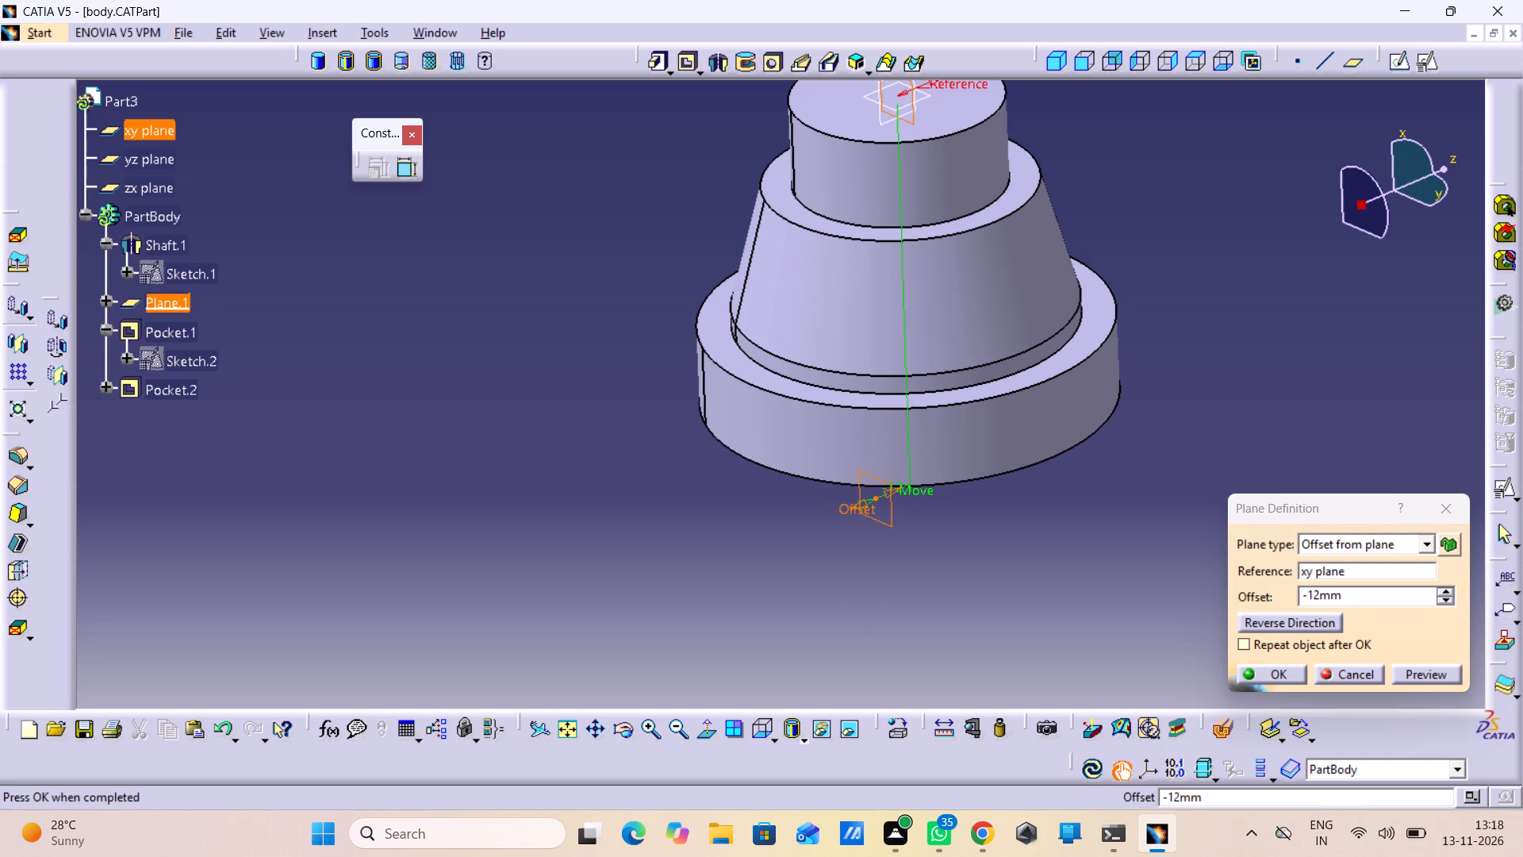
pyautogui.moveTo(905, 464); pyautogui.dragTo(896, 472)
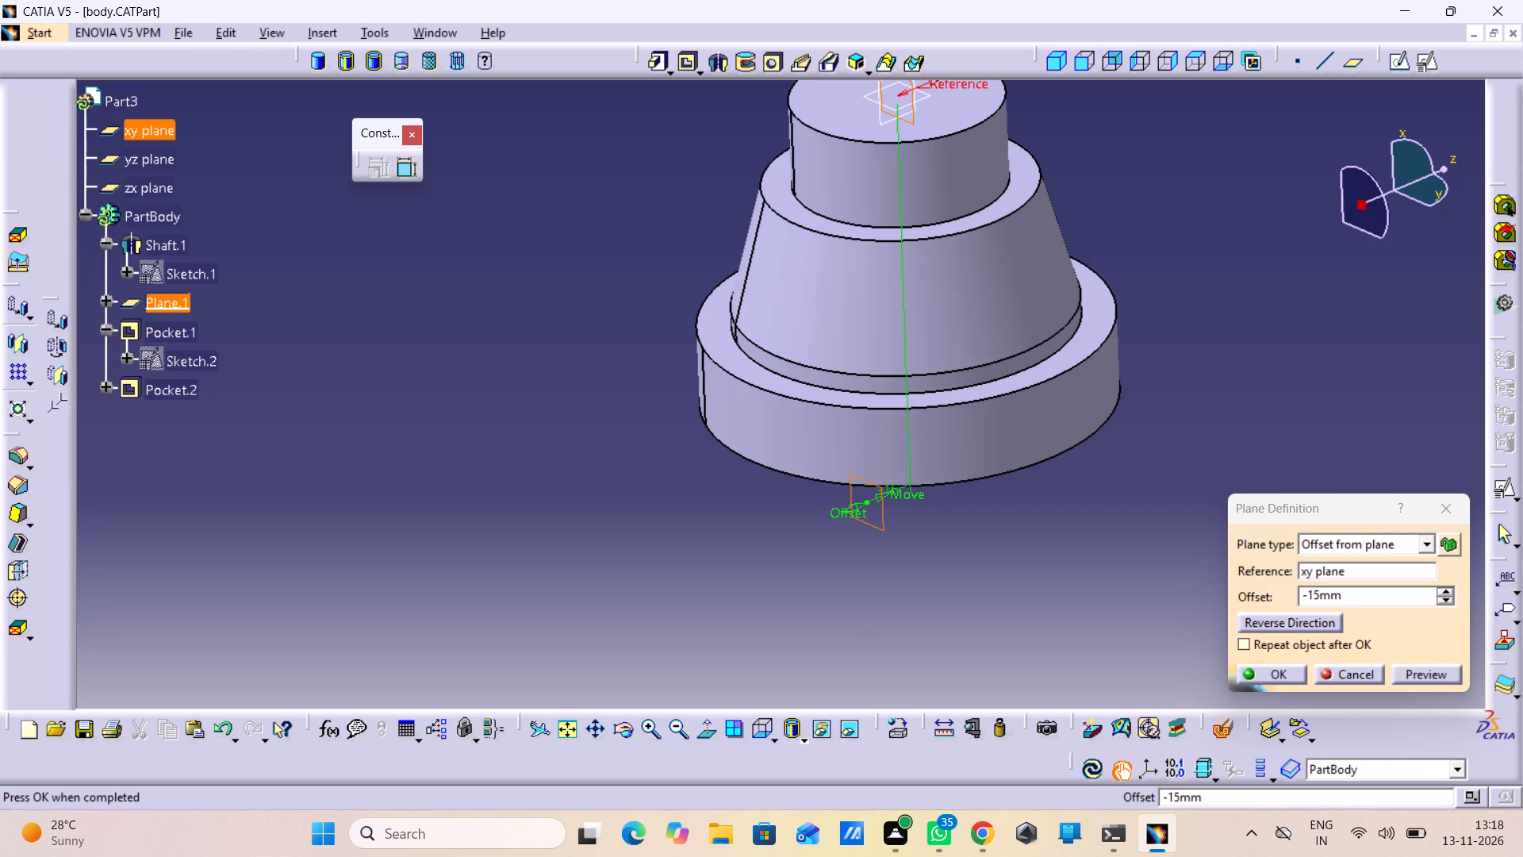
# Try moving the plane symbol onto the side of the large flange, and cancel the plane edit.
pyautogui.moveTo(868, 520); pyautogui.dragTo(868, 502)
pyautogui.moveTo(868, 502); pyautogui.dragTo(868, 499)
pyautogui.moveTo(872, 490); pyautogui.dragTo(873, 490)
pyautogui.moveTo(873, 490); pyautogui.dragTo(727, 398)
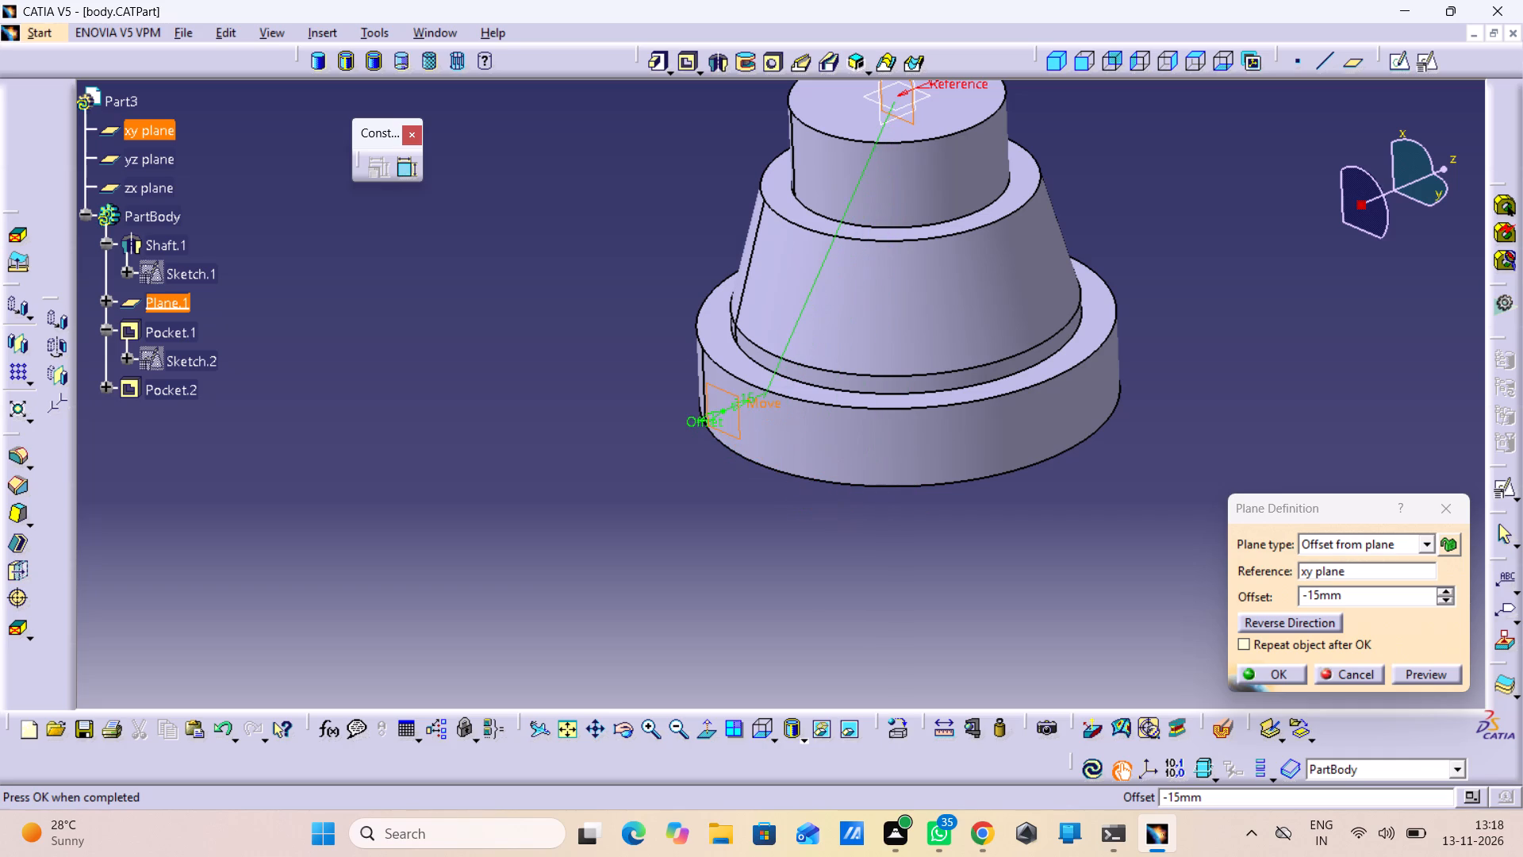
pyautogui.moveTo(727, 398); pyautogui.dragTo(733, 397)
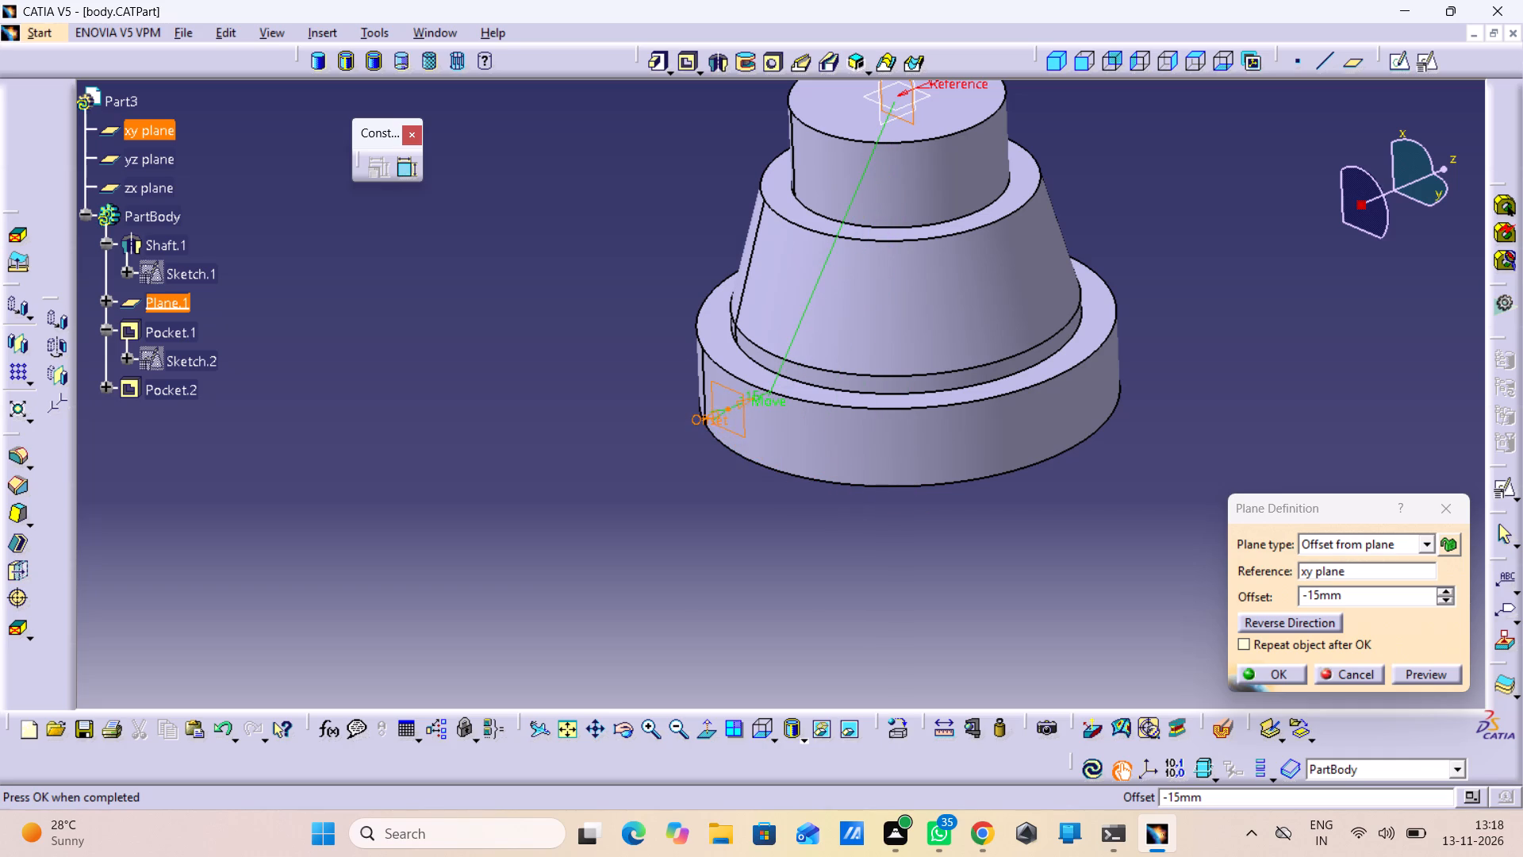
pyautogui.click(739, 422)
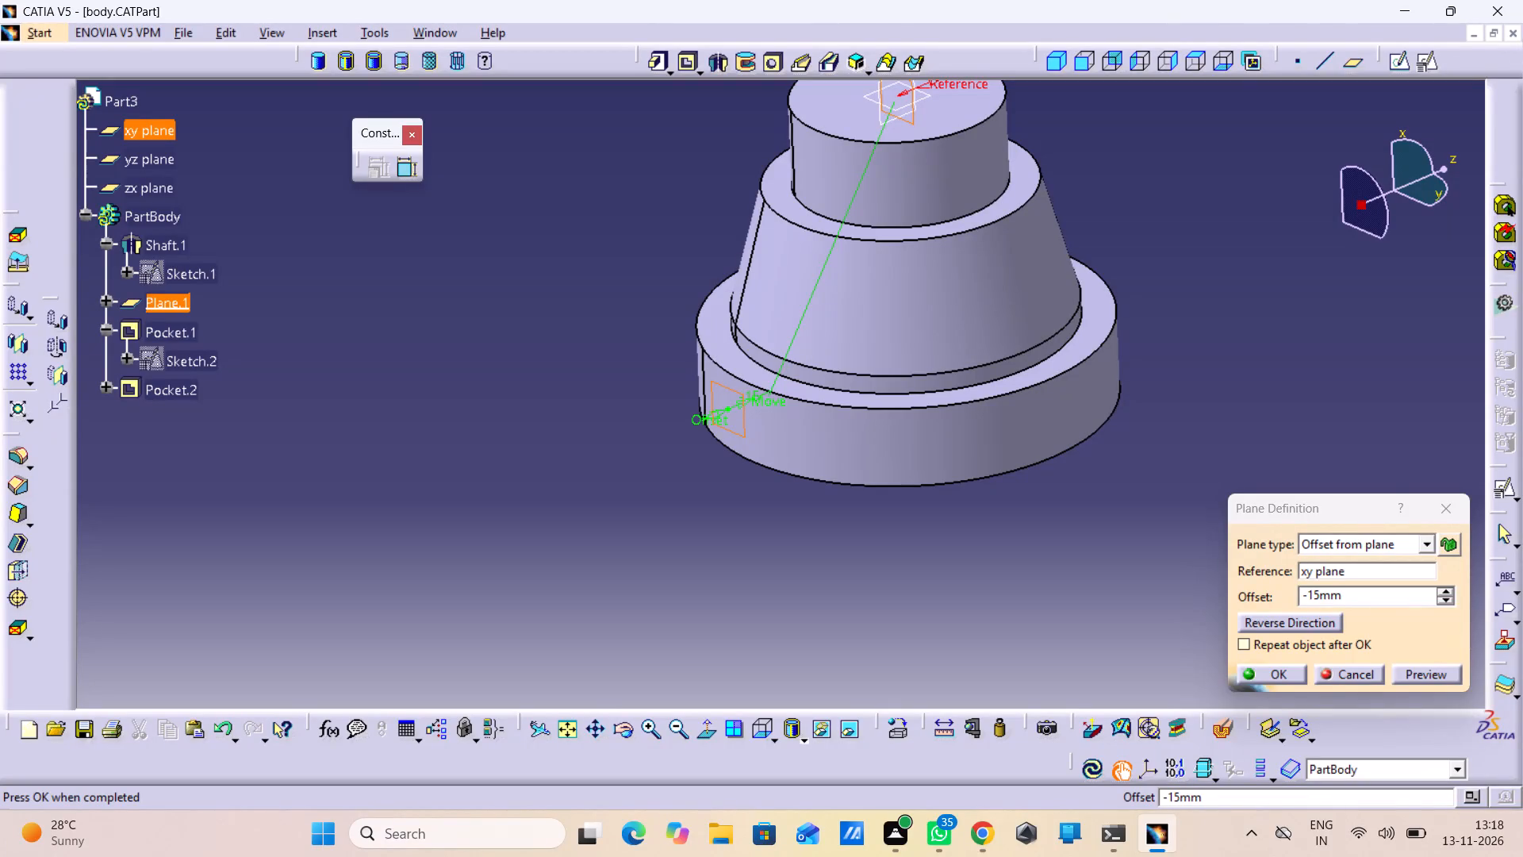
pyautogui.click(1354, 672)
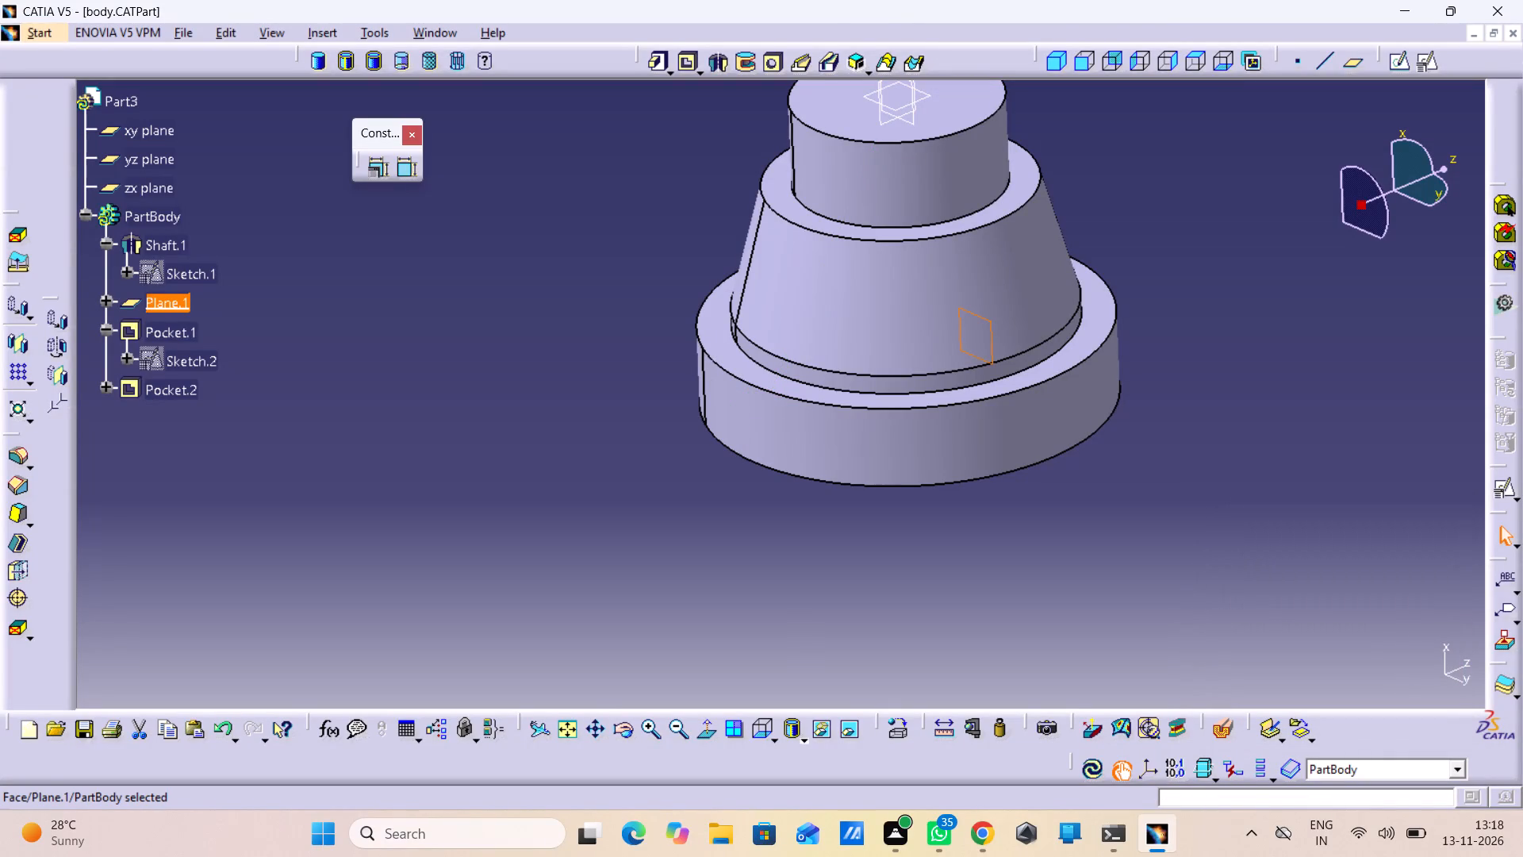
# Undo the offset plane's reordering and creation so that only the shaft and two pockets remain in the body.
pyautogui.hotkey('ctrl', 'z')
pyautogui.hotkey('ctrl', 'z')
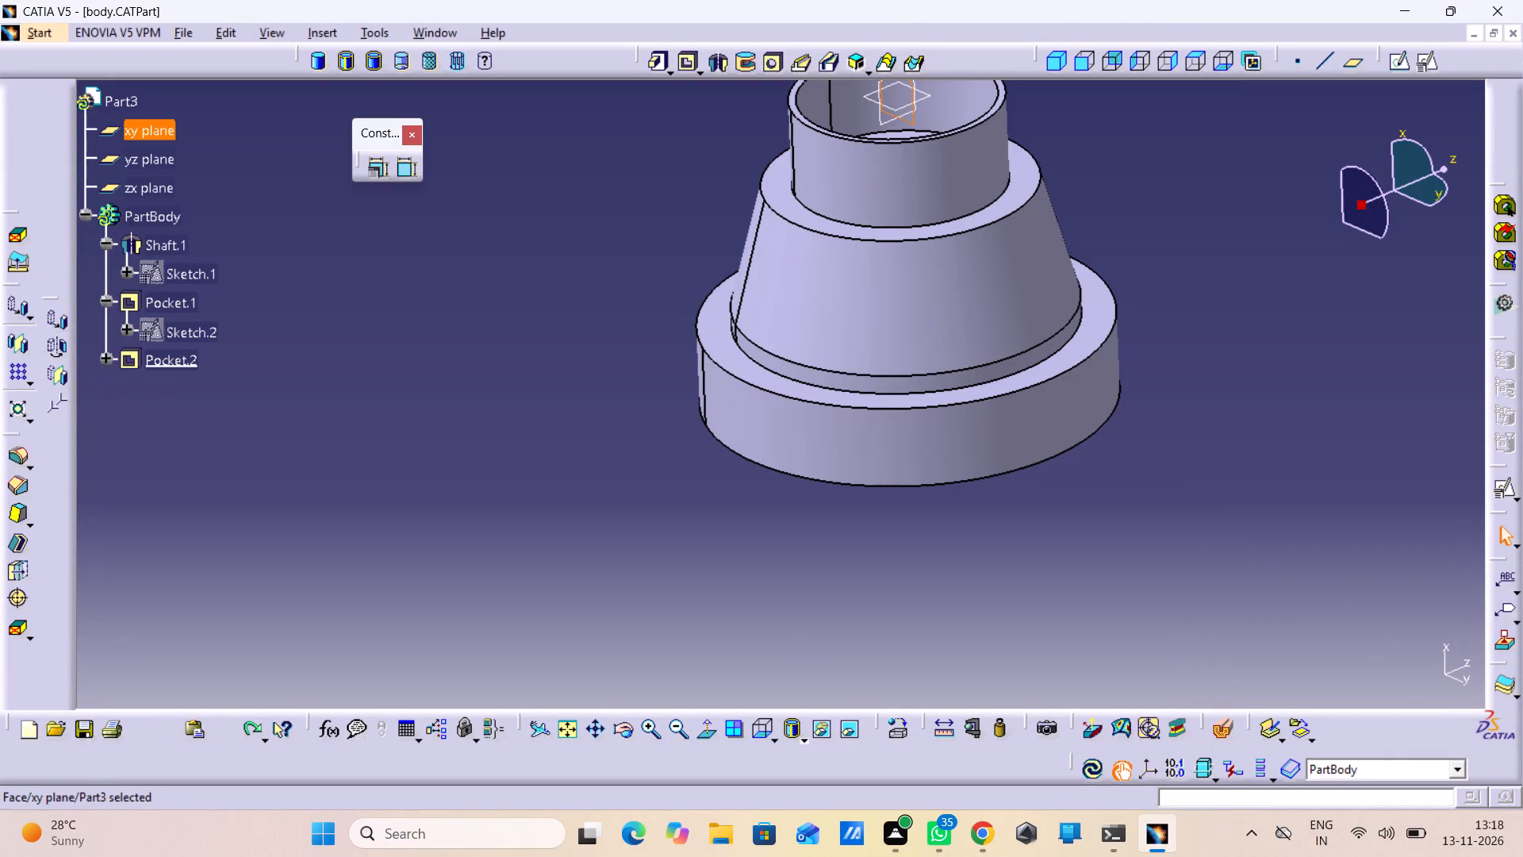
pyautogui.hotkey('ctrl', 'z')
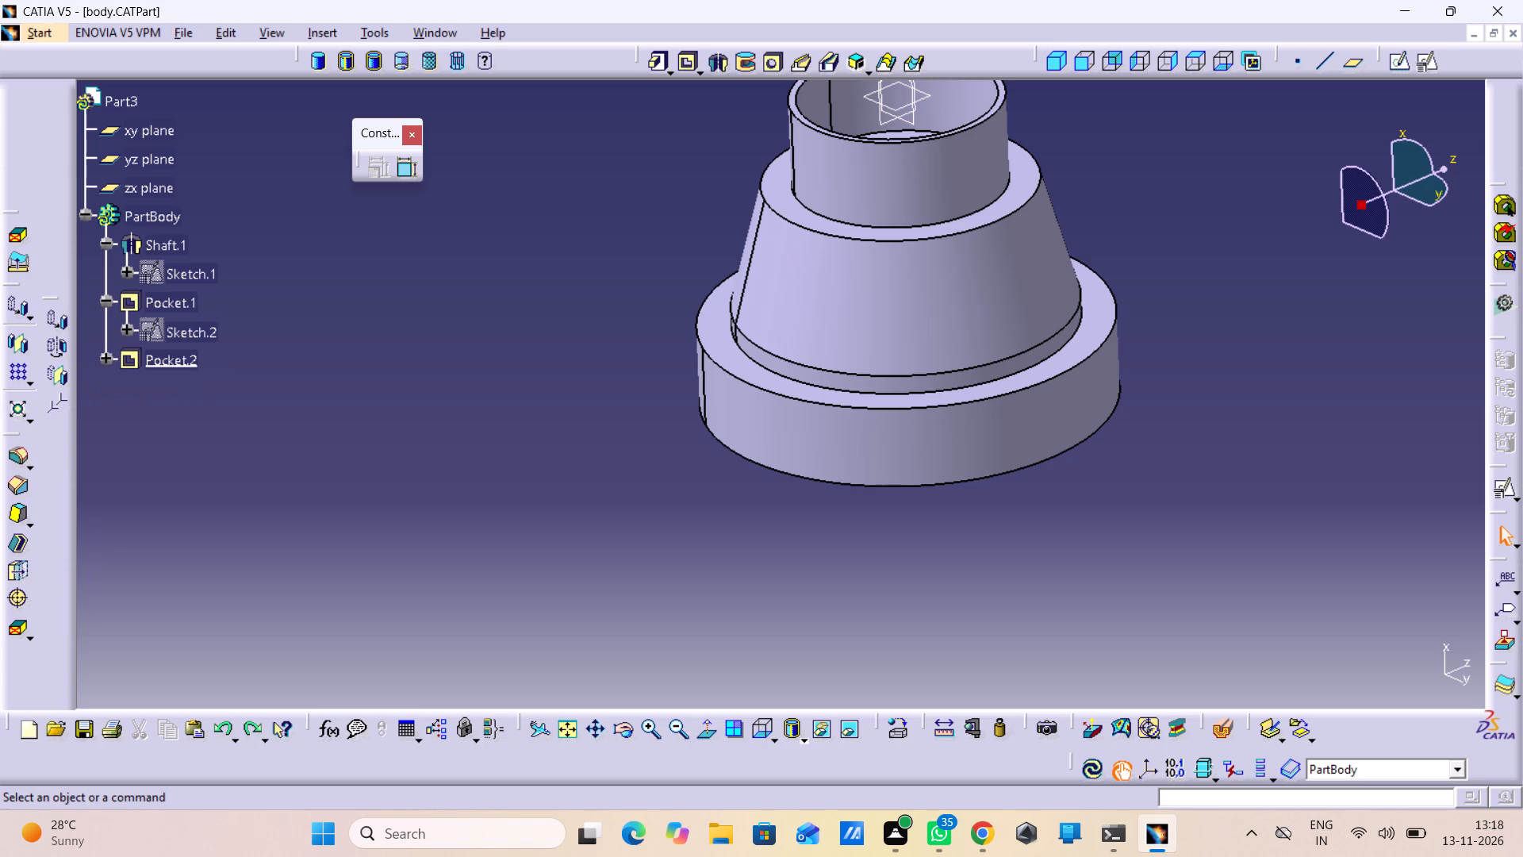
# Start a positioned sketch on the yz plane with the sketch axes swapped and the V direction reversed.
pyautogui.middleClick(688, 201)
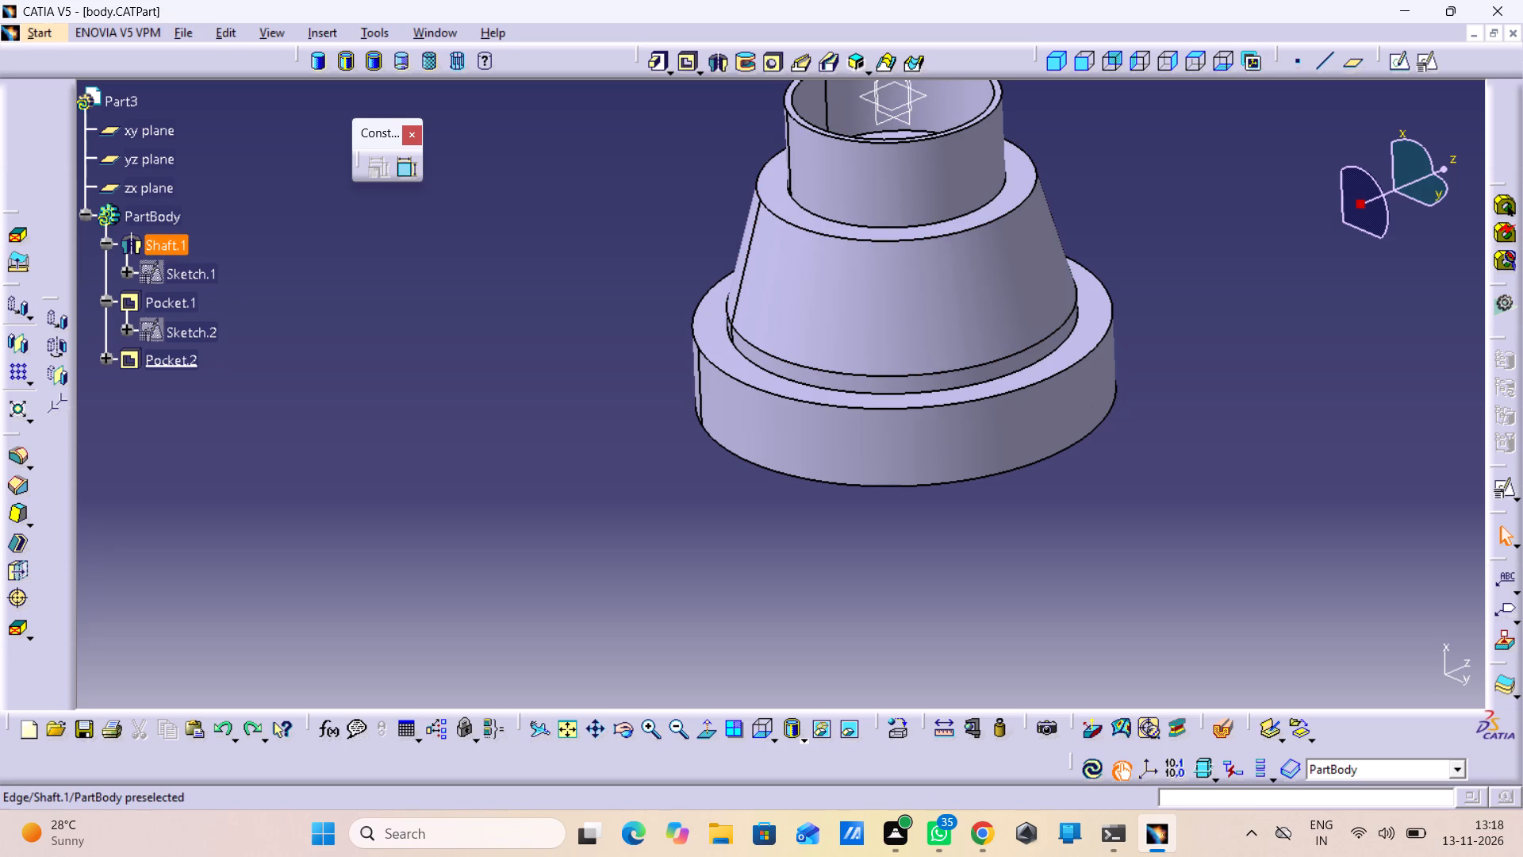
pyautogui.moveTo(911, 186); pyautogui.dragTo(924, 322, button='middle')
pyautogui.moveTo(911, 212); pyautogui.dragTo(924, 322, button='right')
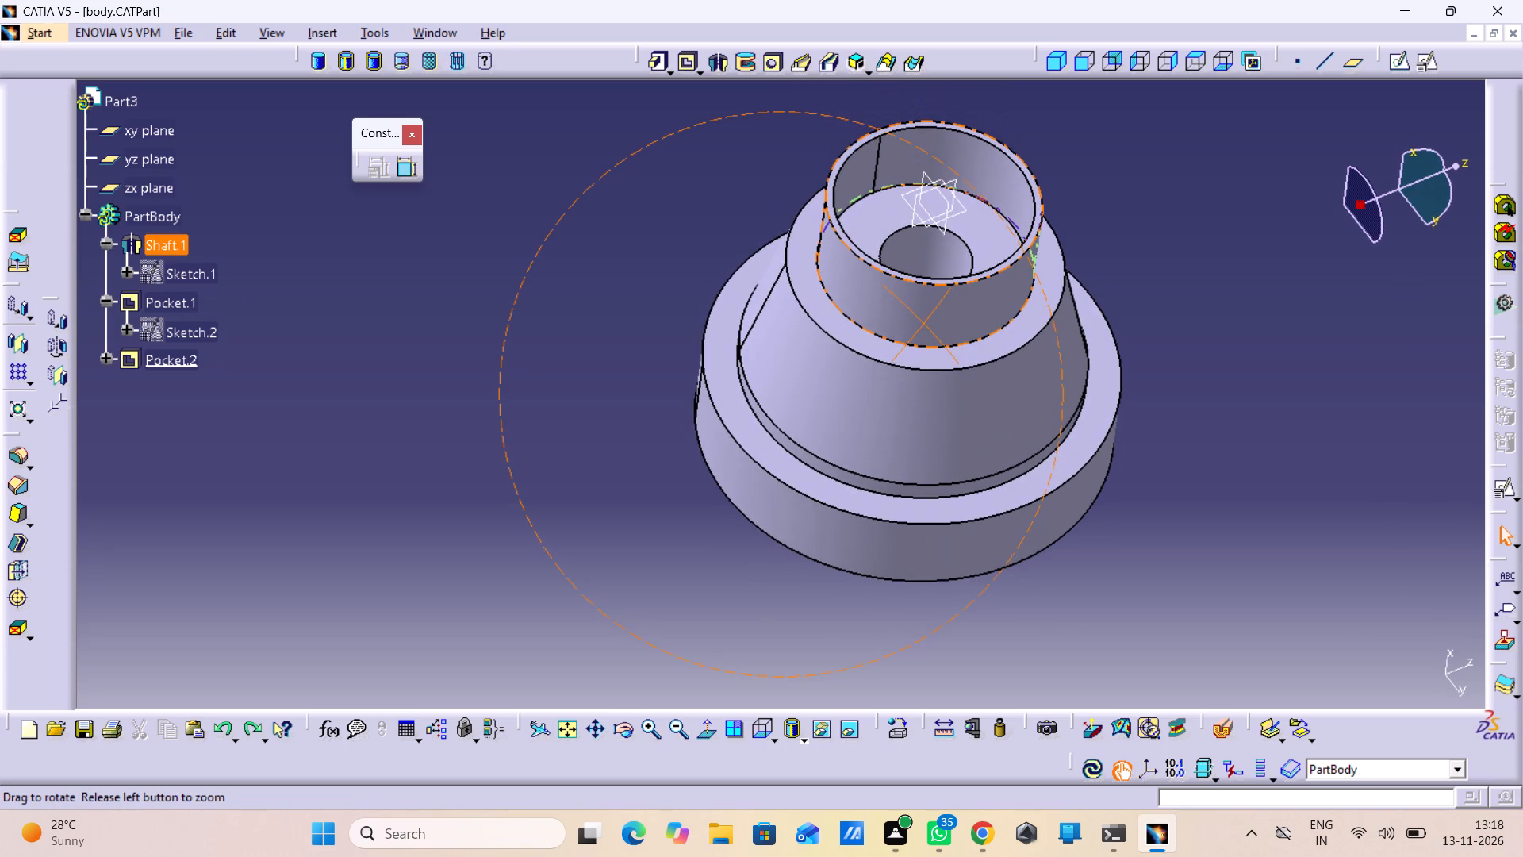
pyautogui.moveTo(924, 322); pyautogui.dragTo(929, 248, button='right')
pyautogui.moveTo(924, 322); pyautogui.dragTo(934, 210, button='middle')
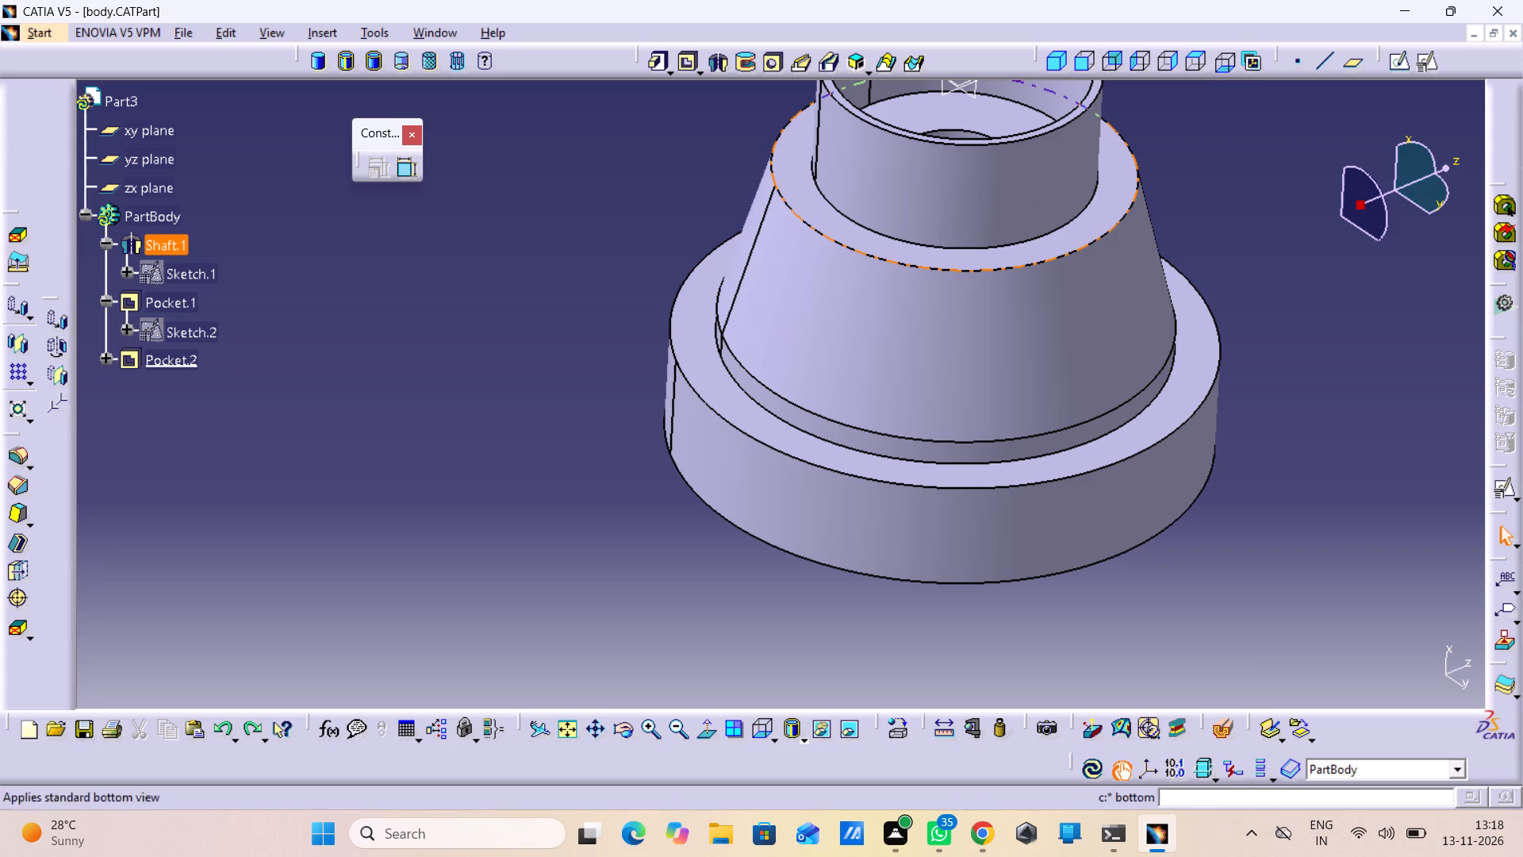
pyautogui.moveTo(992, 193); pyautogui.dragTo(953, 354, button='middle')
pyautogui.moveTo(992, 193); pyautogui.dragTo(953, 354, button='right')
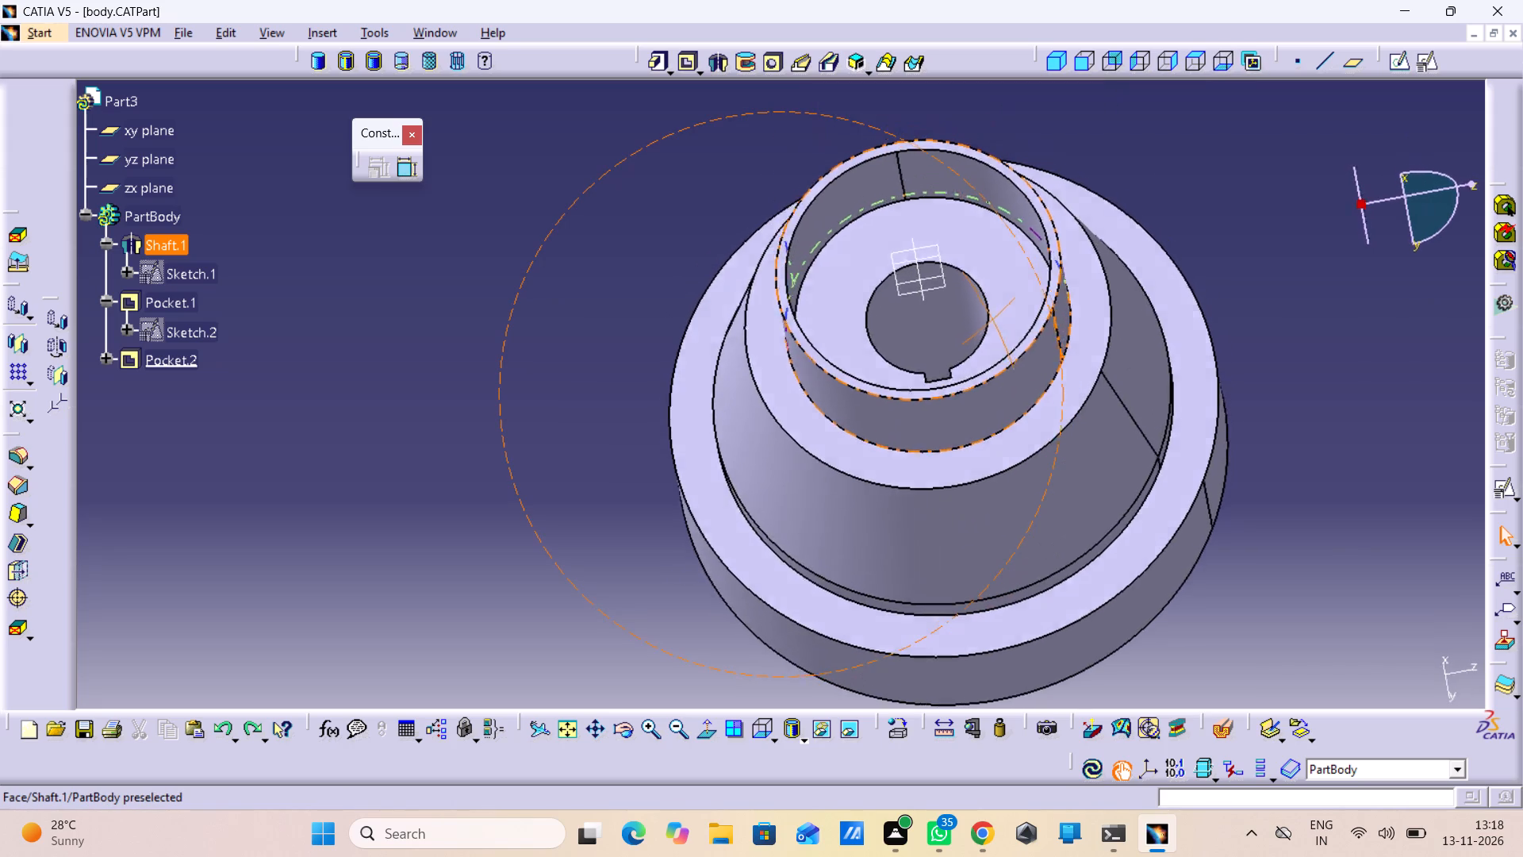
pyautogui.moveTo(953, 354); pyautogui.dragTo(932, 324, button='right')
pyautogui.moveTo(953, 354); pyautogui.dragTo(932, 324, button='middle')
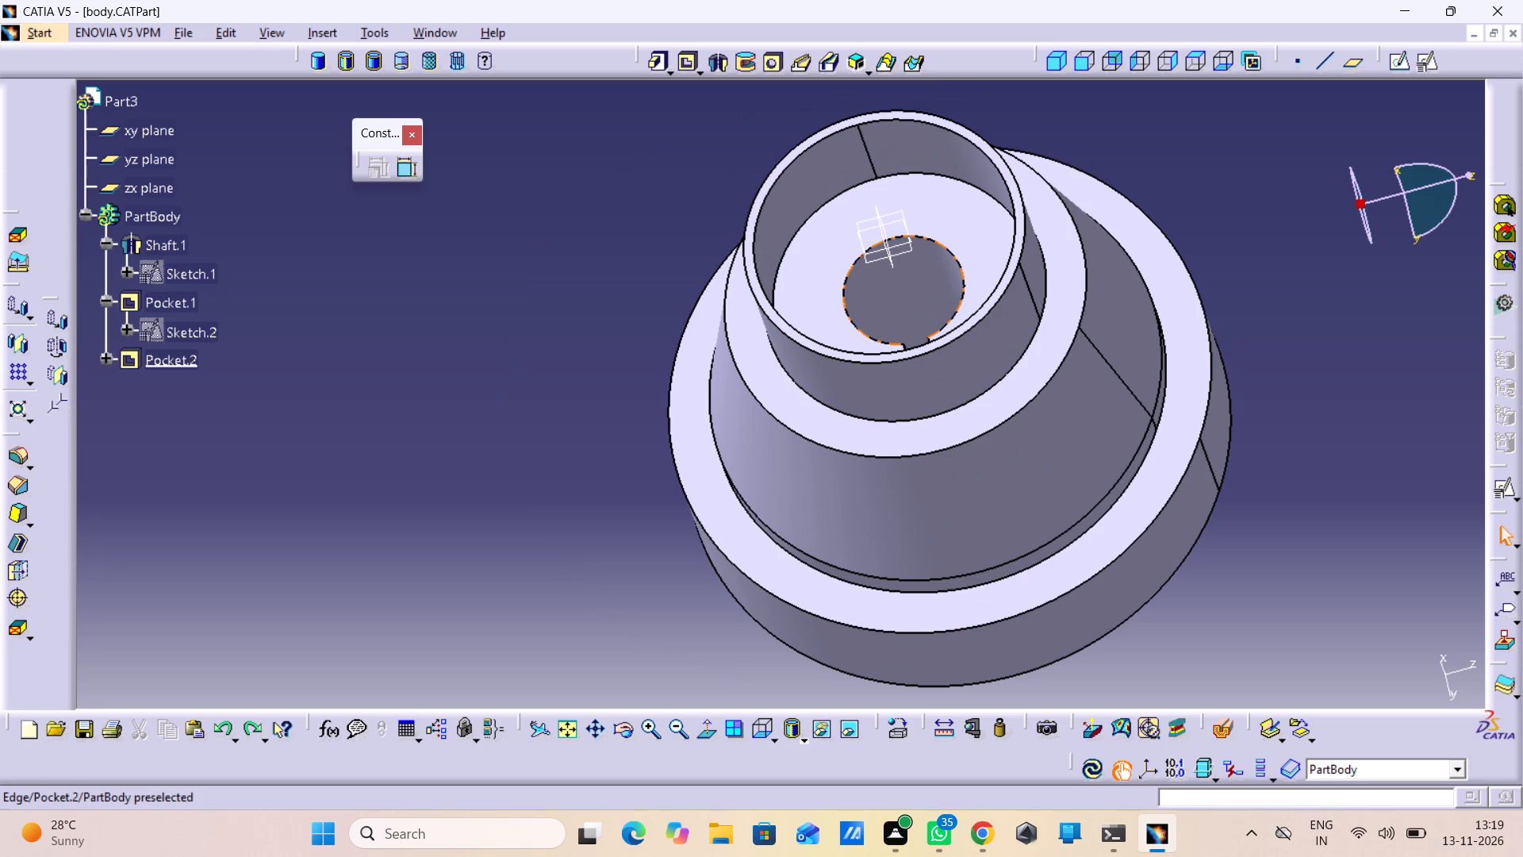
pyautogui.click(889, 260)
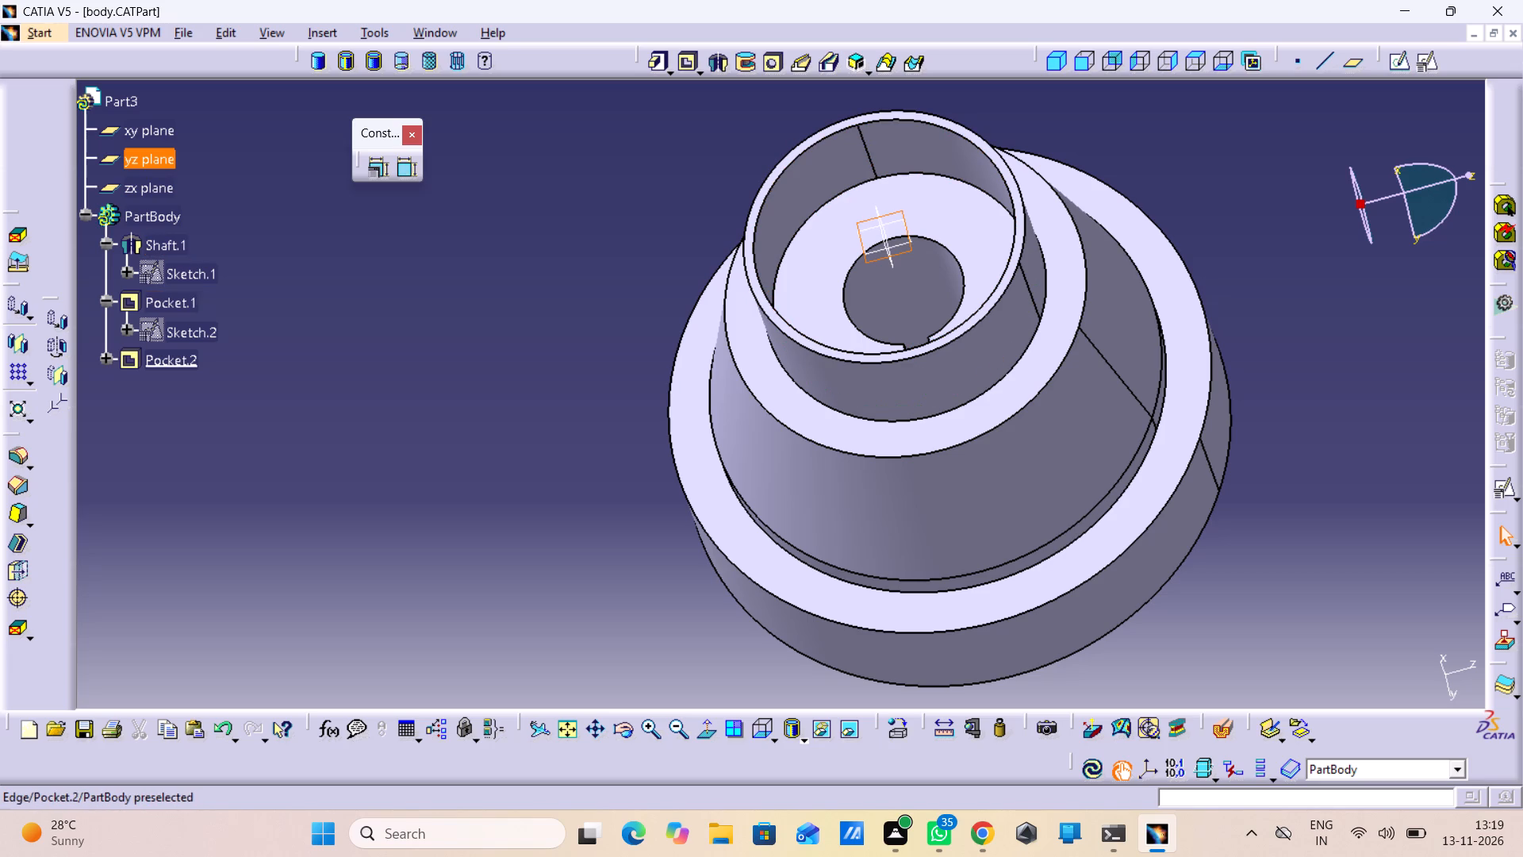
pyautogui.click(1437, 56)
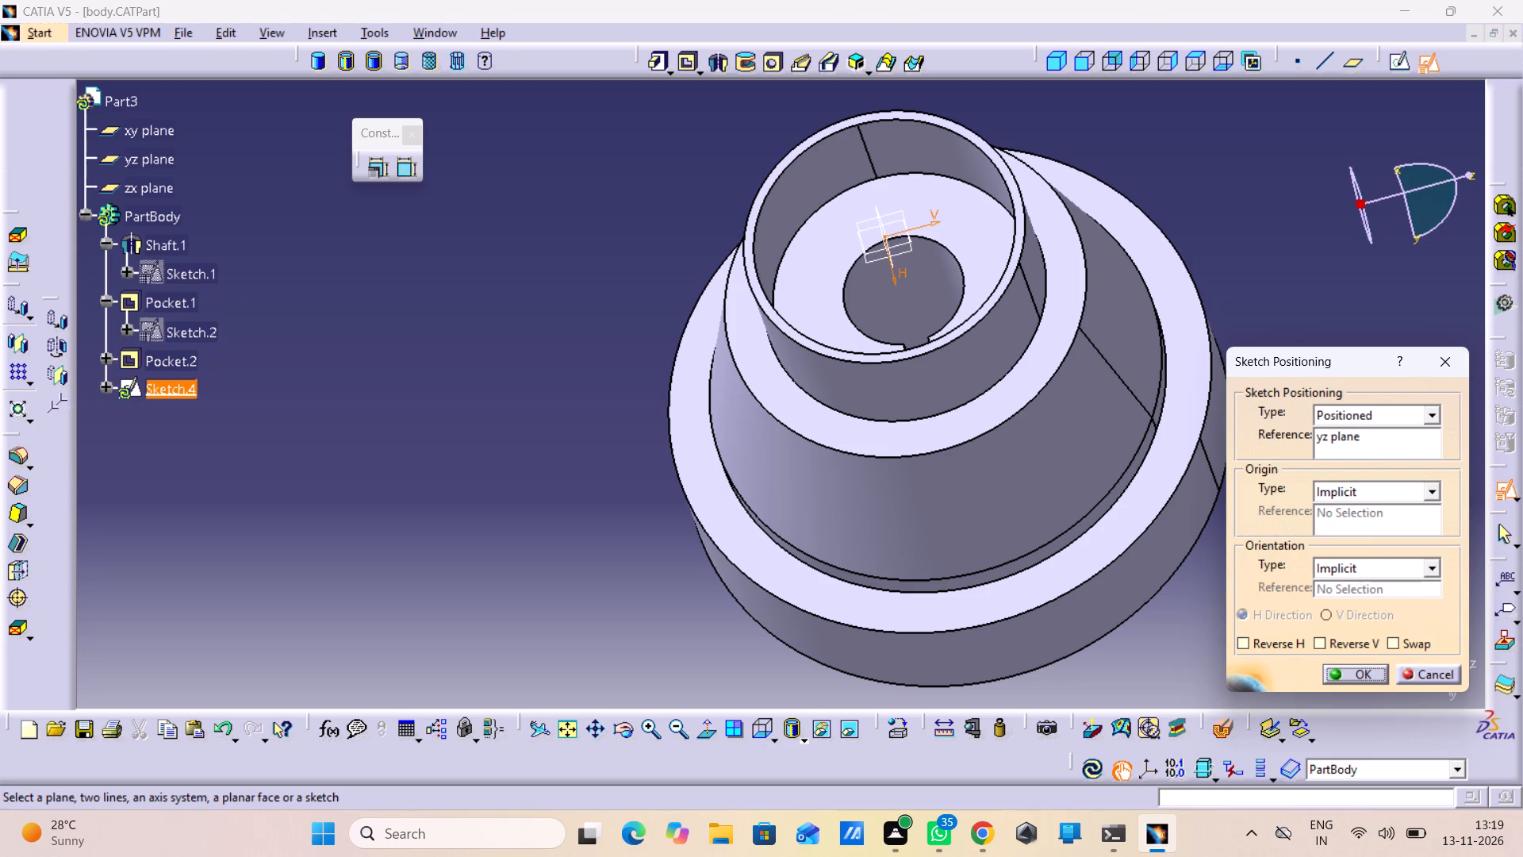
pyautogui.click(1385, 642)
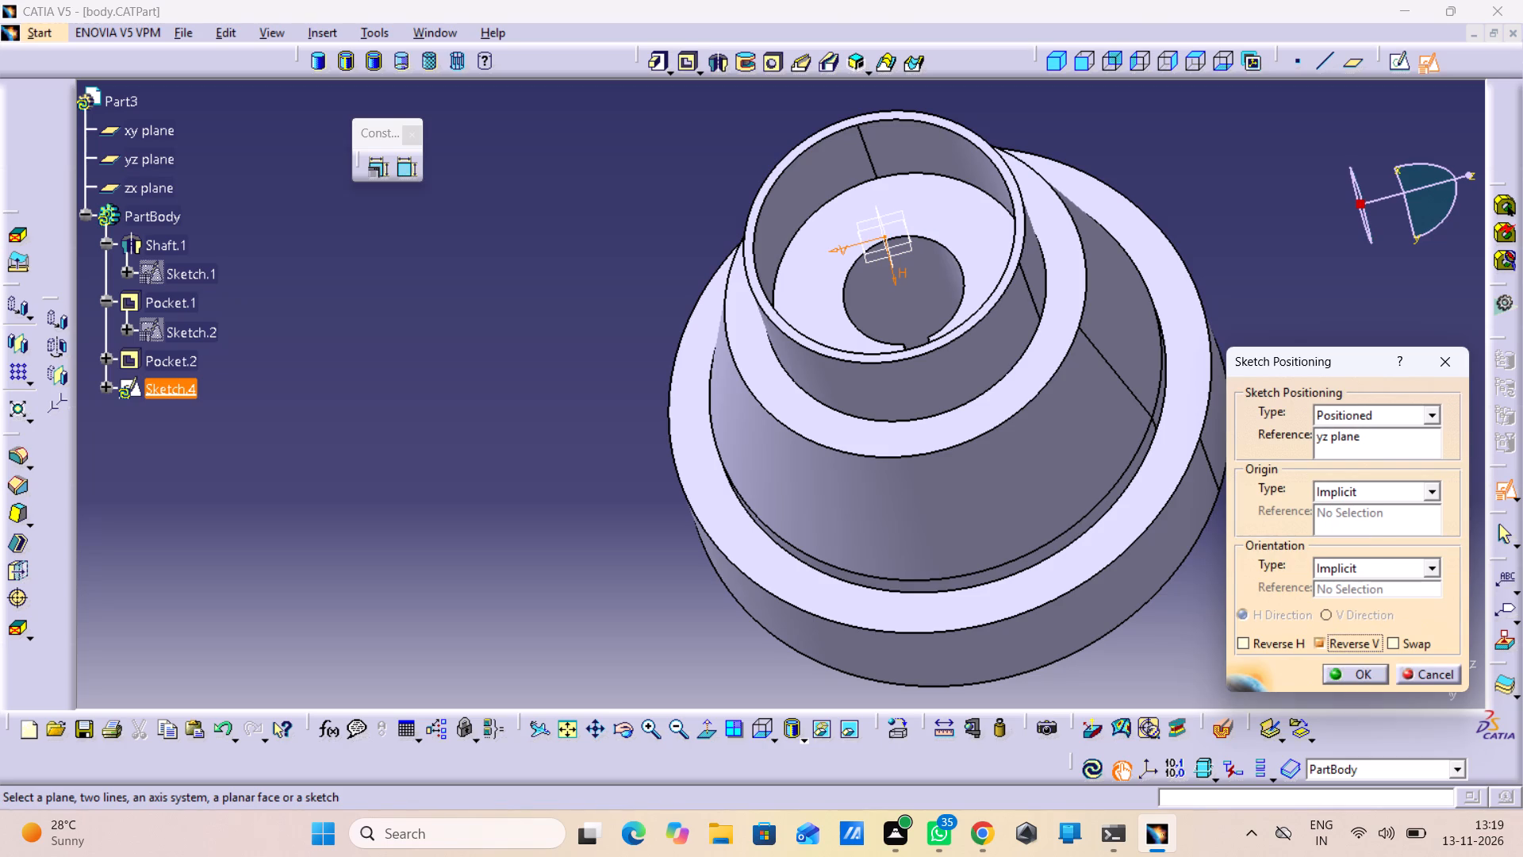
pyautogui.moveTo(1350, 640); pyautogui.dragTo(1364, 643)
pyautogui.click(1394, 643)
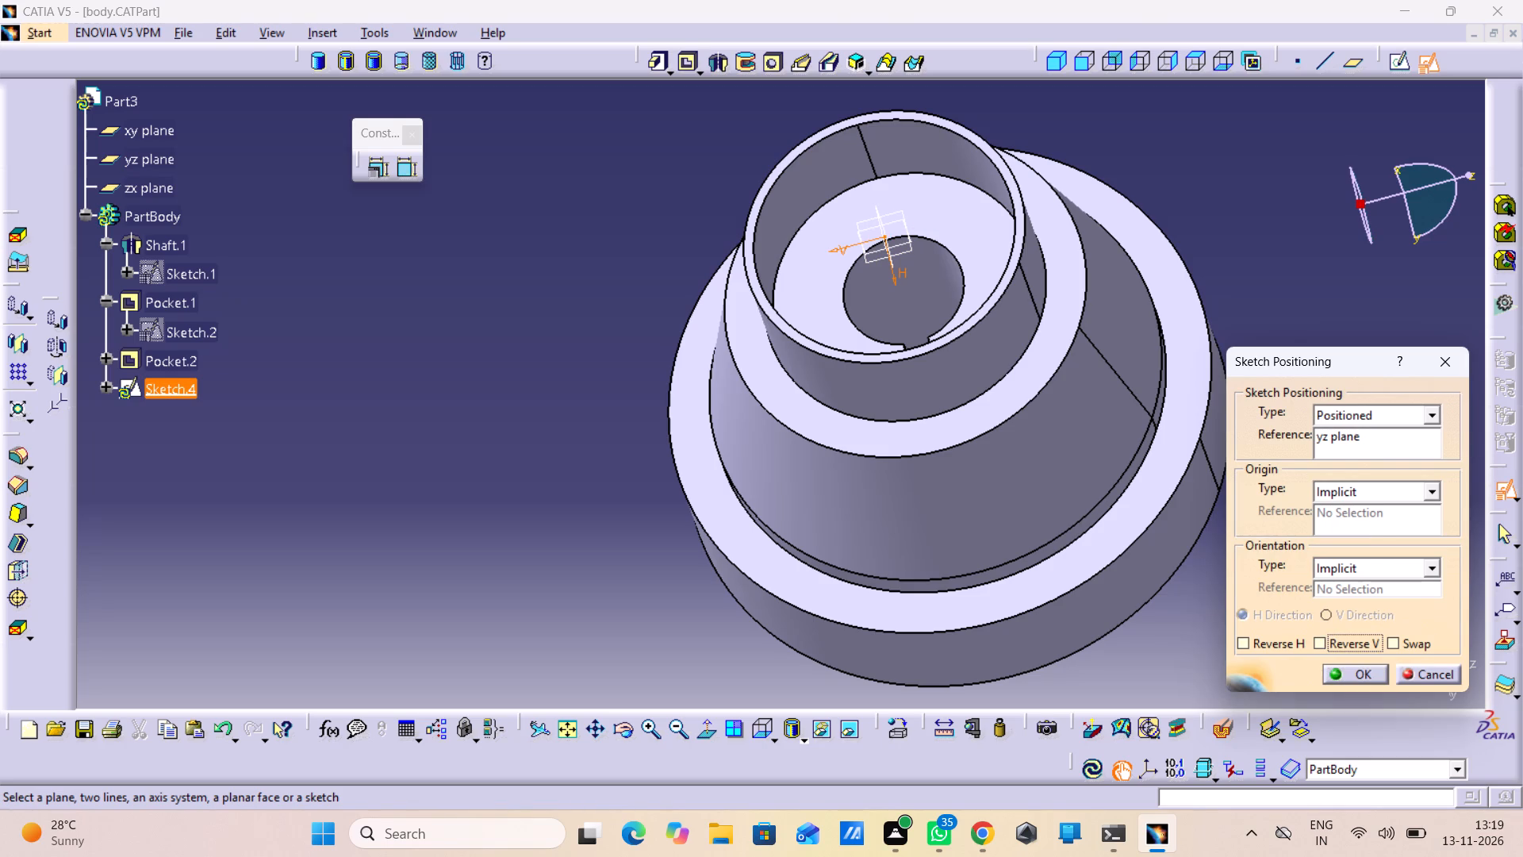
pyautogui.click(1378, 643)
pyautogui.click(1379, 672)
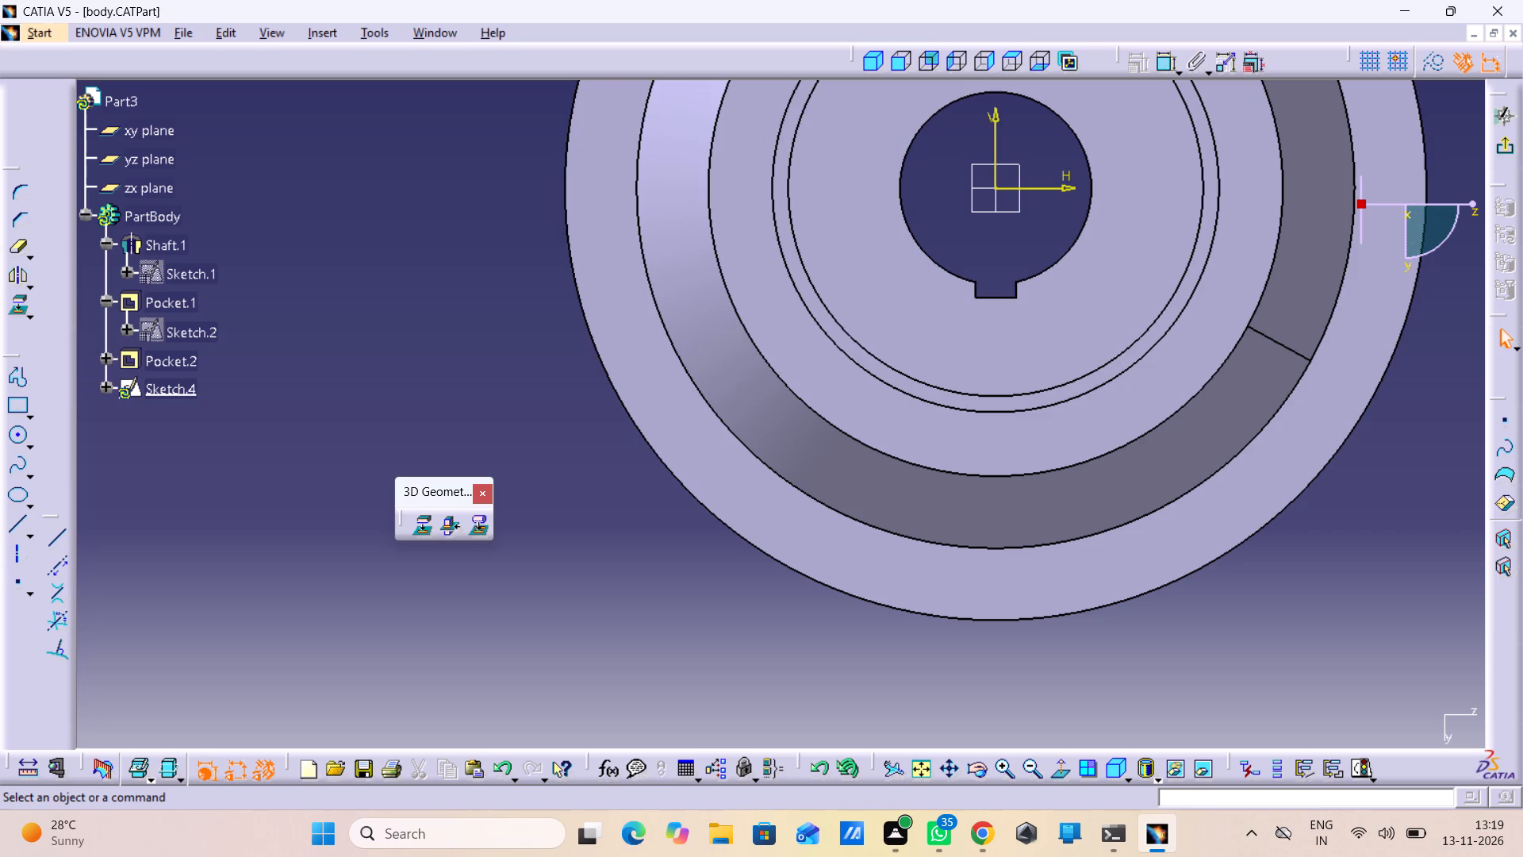
# Examine the large flange's rim and stepped body from several angles, and leave the sketch empty.
pyautogui.moveTo(1199, 575); pyautogui.dragTo(1211, 530, button='middle')
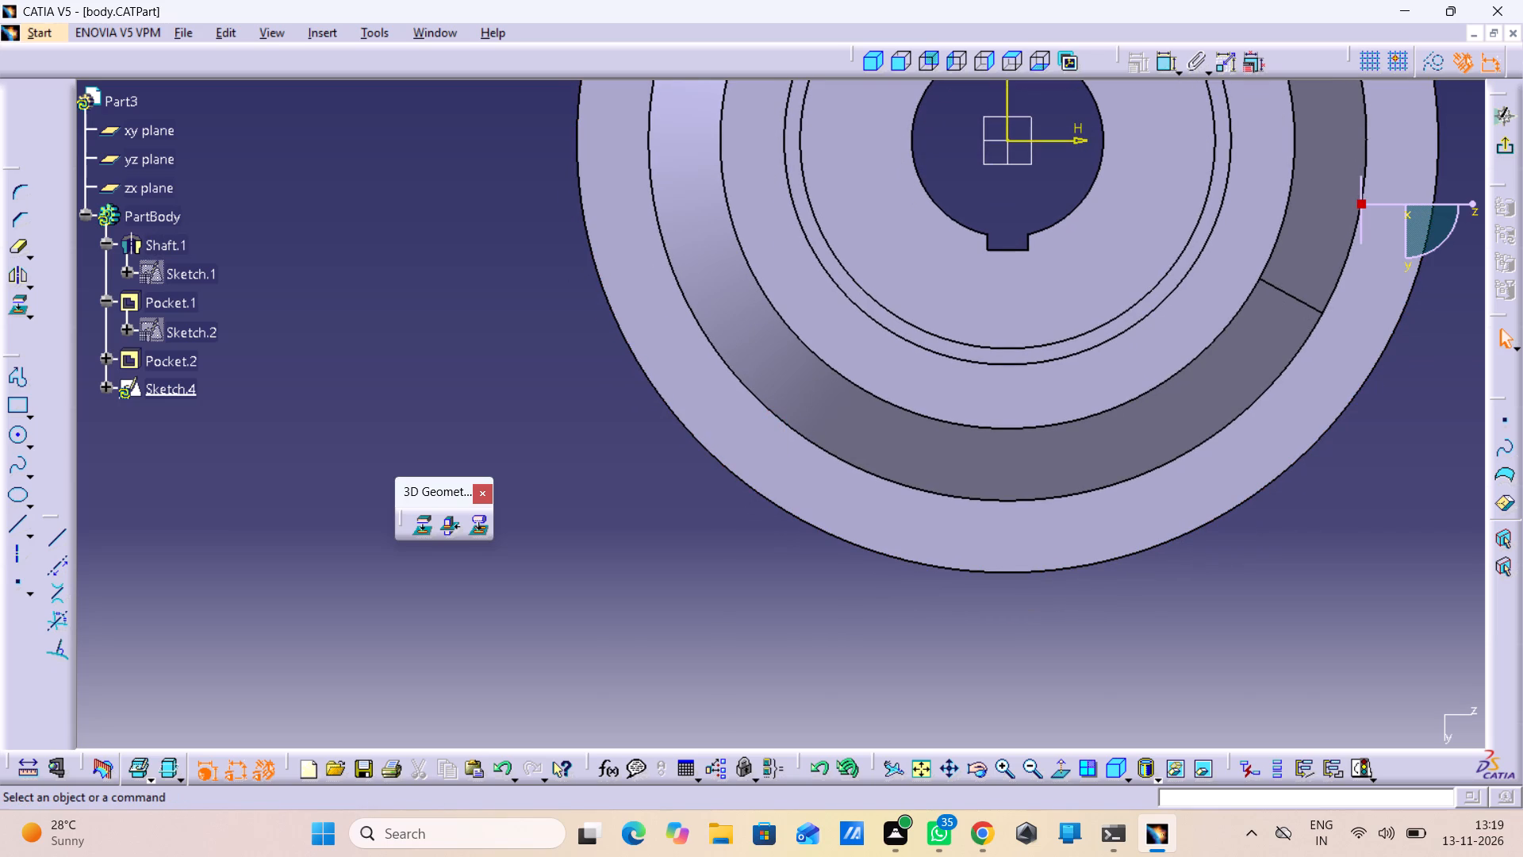
pyautogui.moveTo(984, 638); pyautogui.dragTo(1029, 498, button='middle')
pyautogui.moveTo(984, 638); pyautogui.dragTo(1029, 498, button='right')
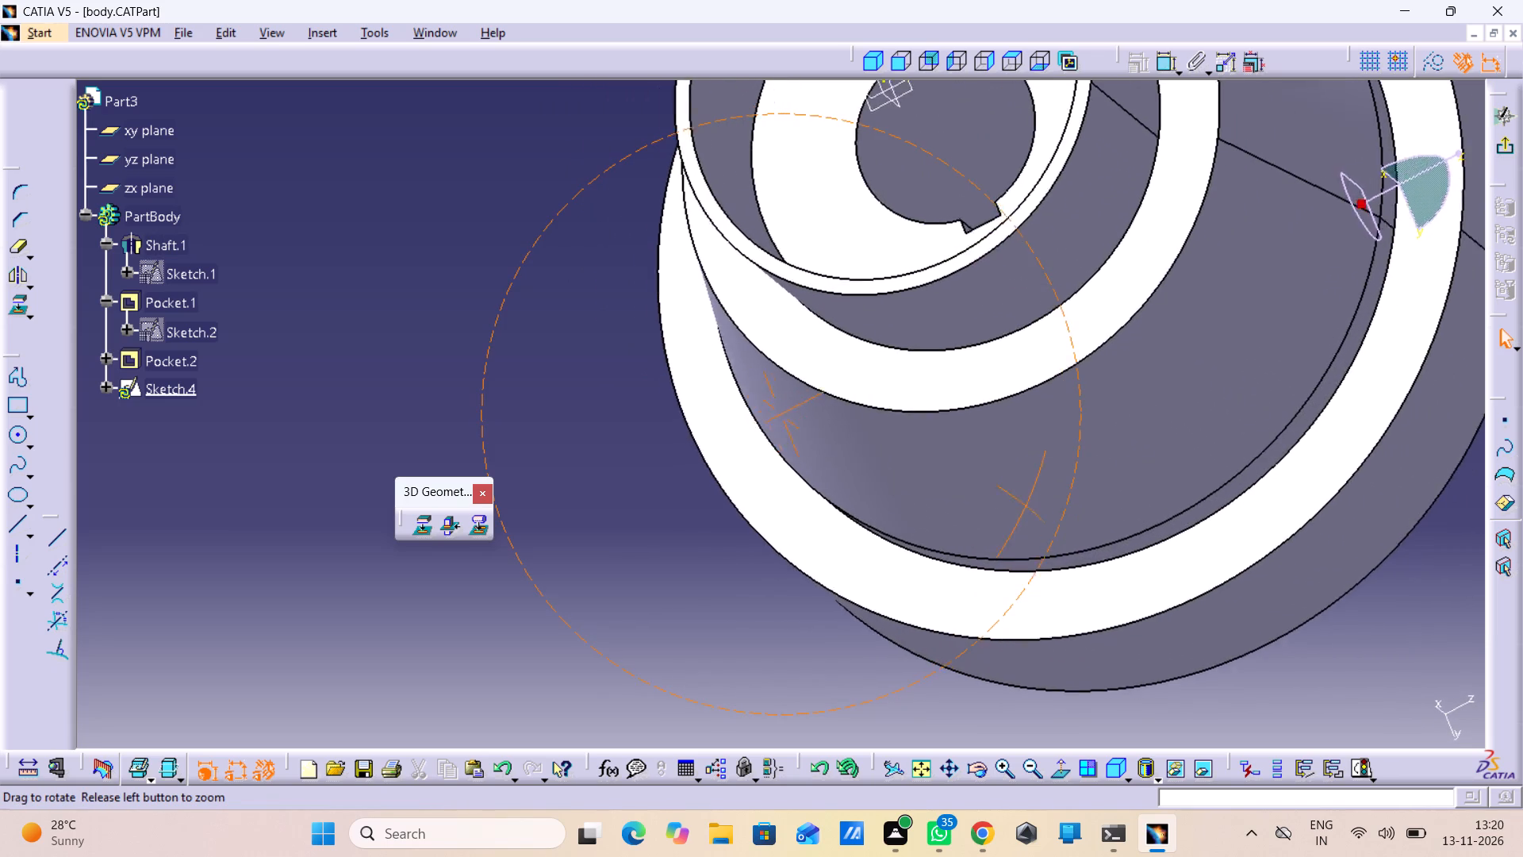
pyautogui.moveTo(1029, 498); pyautogui.dragTo(1036, 465, button='middle')
pyautogui.moveTo(1029, 498); pyautogui.dragTo(1034, 464, button='right')
pyautogui.moveTo(816, 465); pyautogui.dragTo(544, 423, button='middle')
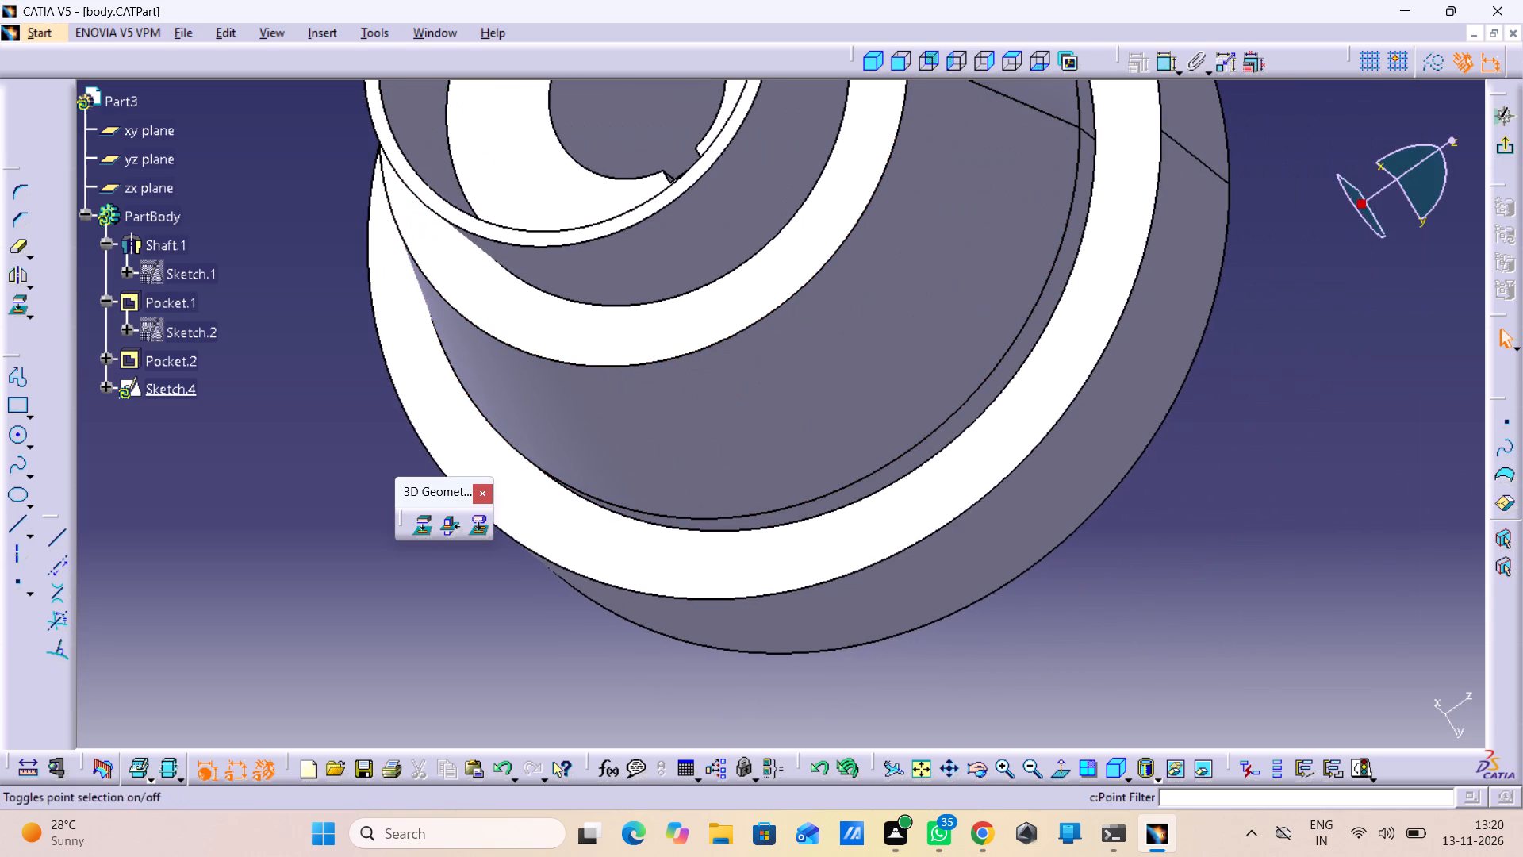
pyautogui.moveTo(1245, 303); pyautogui.dragTo(1265, 618, button='middle')
pyautogui.moveTo(1245, 303); pyautogui.dragTo(1265, 618, button='right')
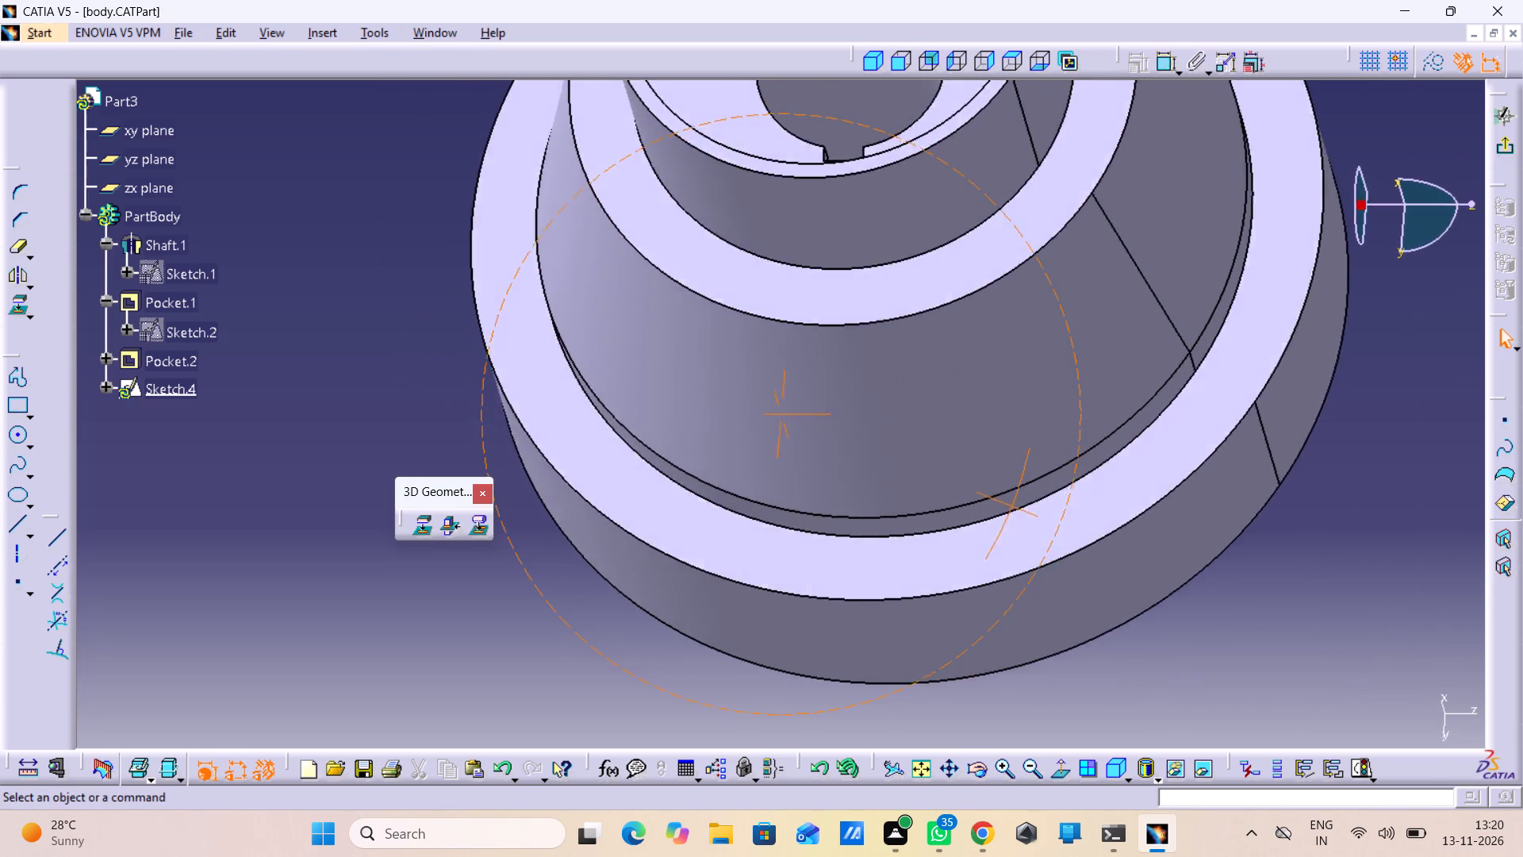
pyautogui.moveTo(1265, 618); pyautogui.dragTo(1253, 710, button='right')
pyautogui.moveTo(1265, 618); pyautogui.dragTo(1250, 709, button='middle')
pyautogui.moveTo(826, 659); pyautogui.dragTo(870, 579, button='middle')
pyautogui.moveTo(836, 655); pyautogui.dragTo(870, 579, button='right')
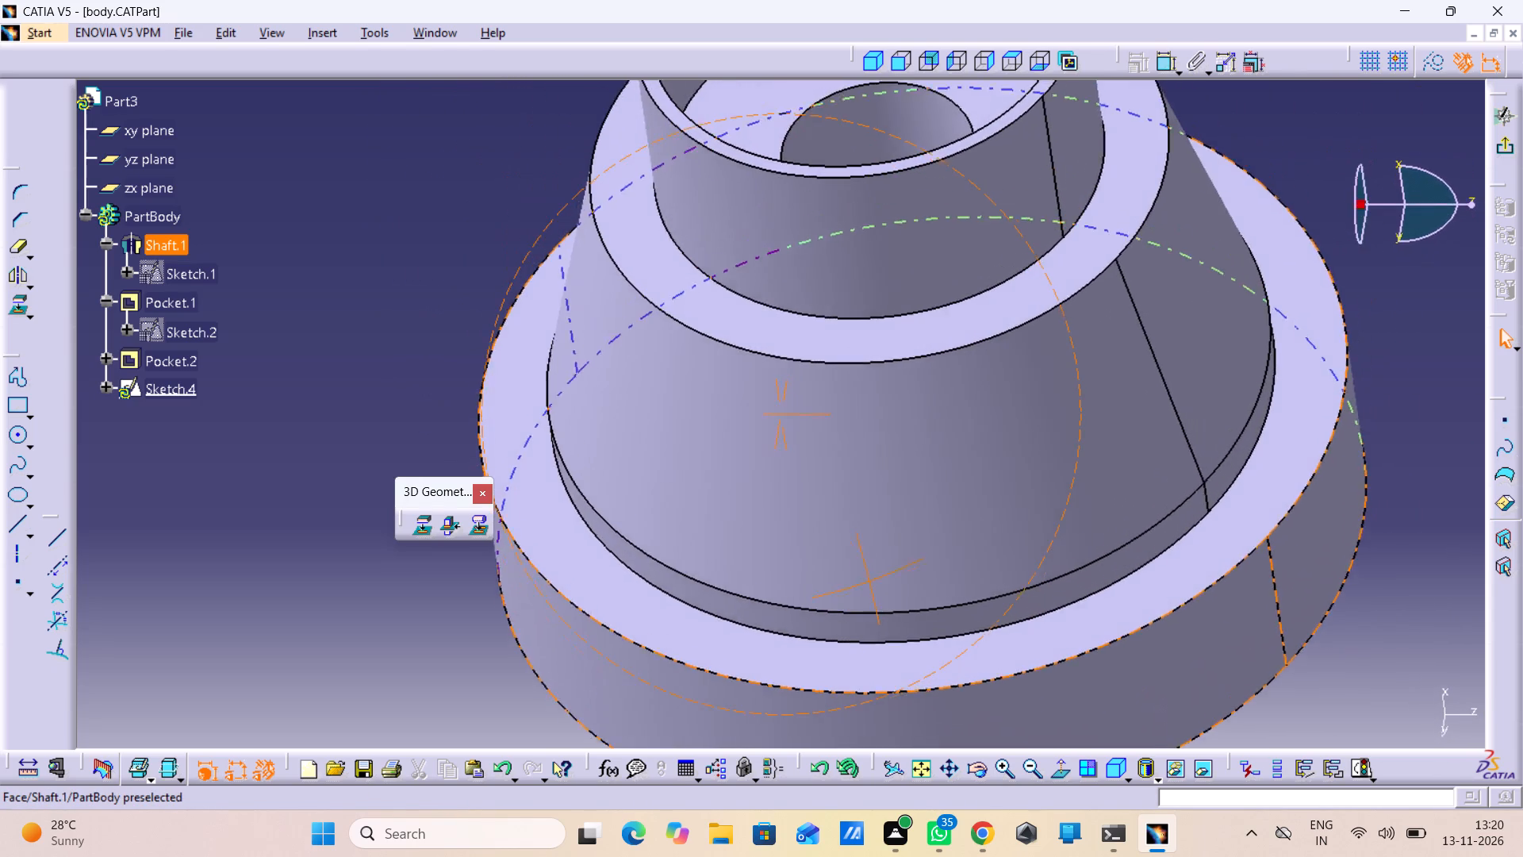
pyautogui.moveTo(870, 579); pyautogui.dragTo(909, 601, button='right')
pyautogui.moveTo(870, 579); pyautogui.dragTo(908, 601, button='middle')
pyautogui.moveTo(917, 583); pyautogui.dragTo(953, 468, button='middle')
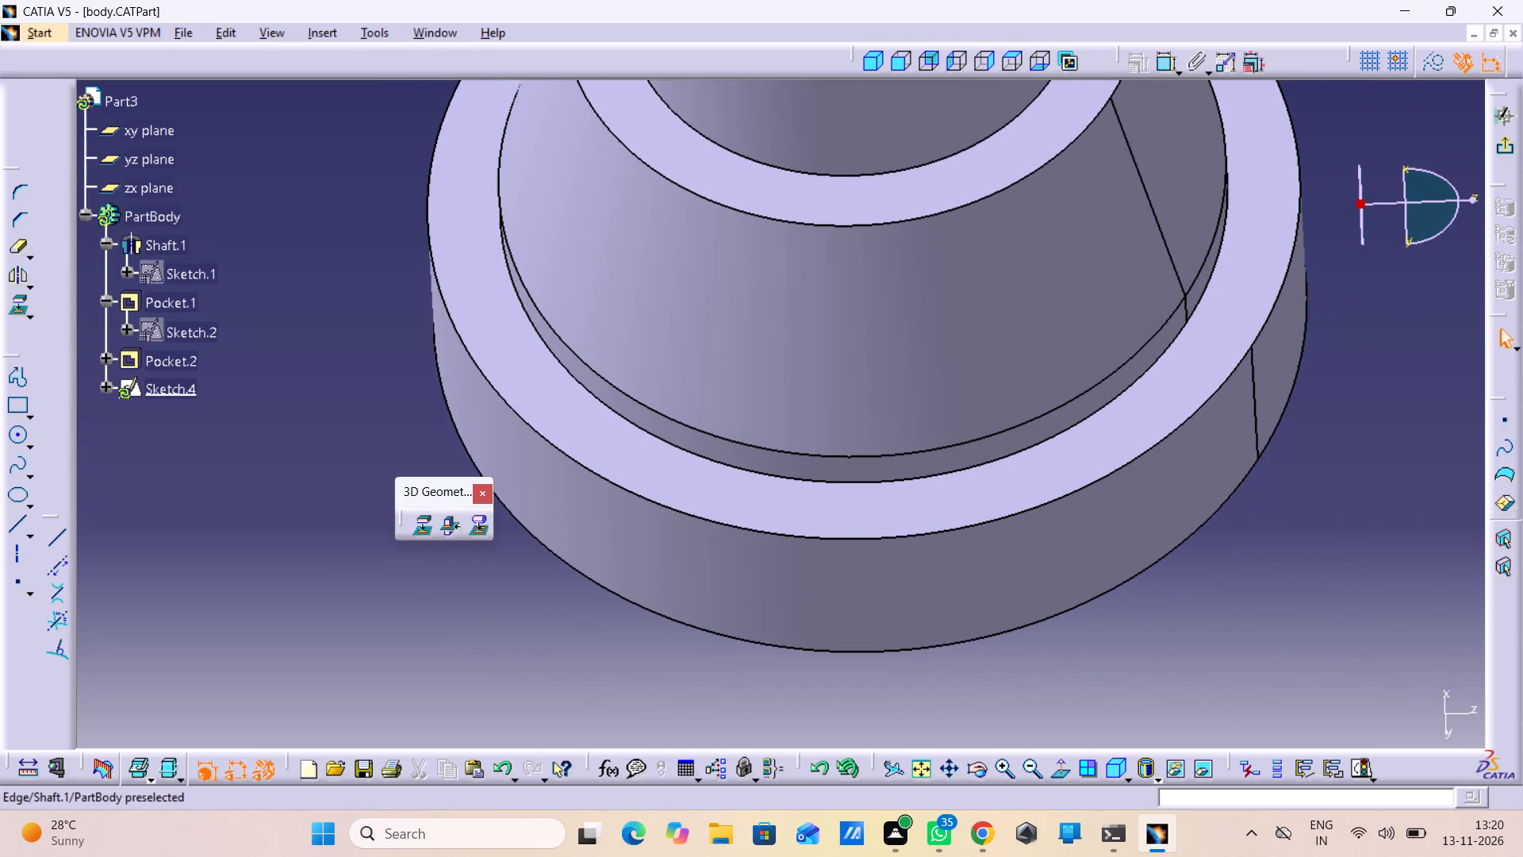
pyautogui.moveTo(891, 488); pyautogui.dragTo(896, 526, button='middle')
pyautogui.rightClick(891, 488)
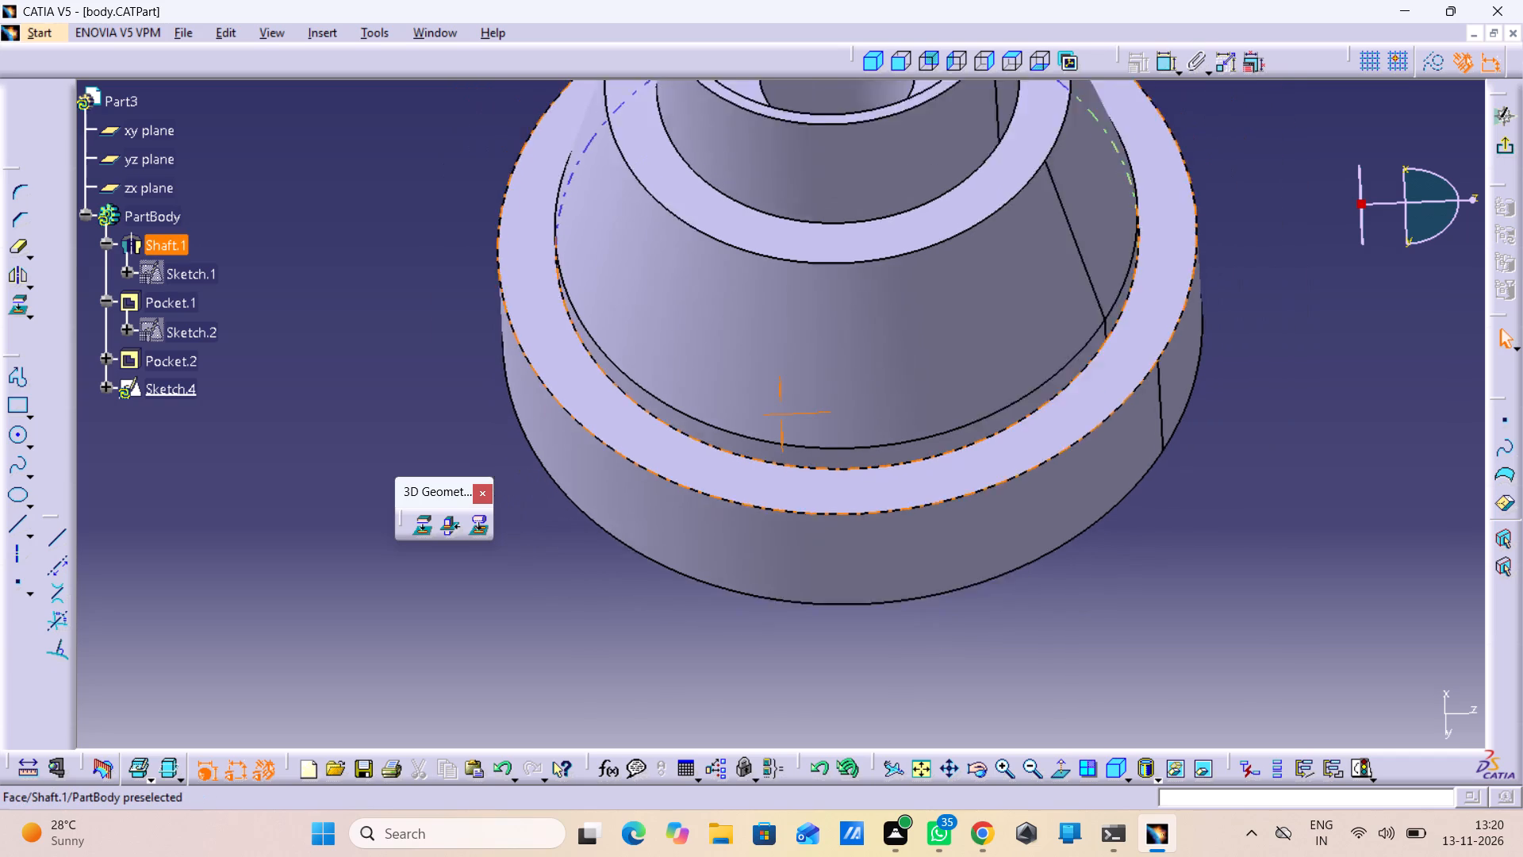
pyautogui.moveTo(896, 526); pyautogui.dragTo(911, 571, button='middle')
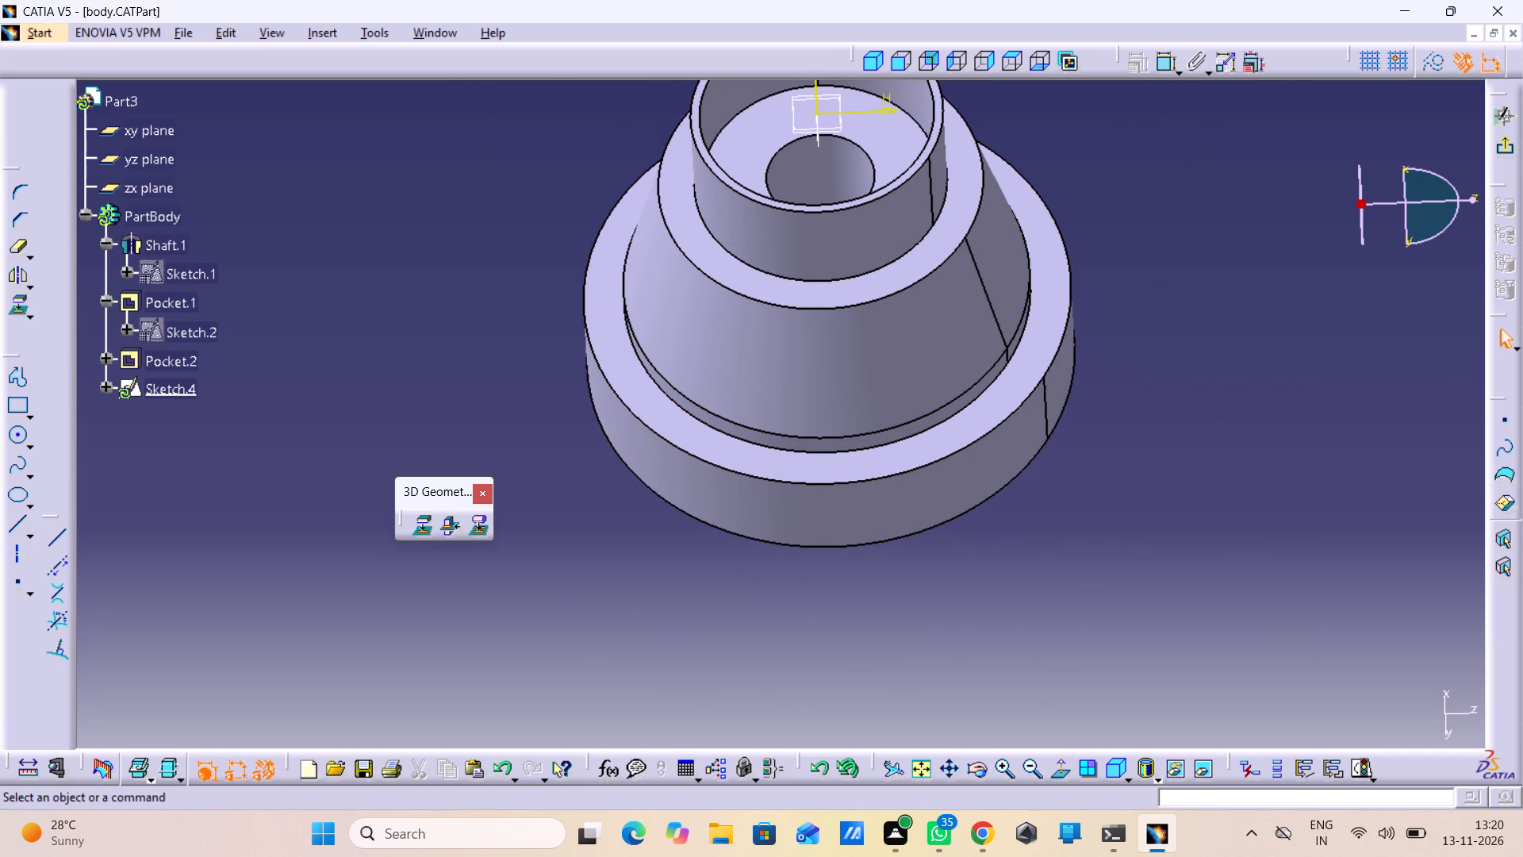
pyautogui.click(1506, 151)
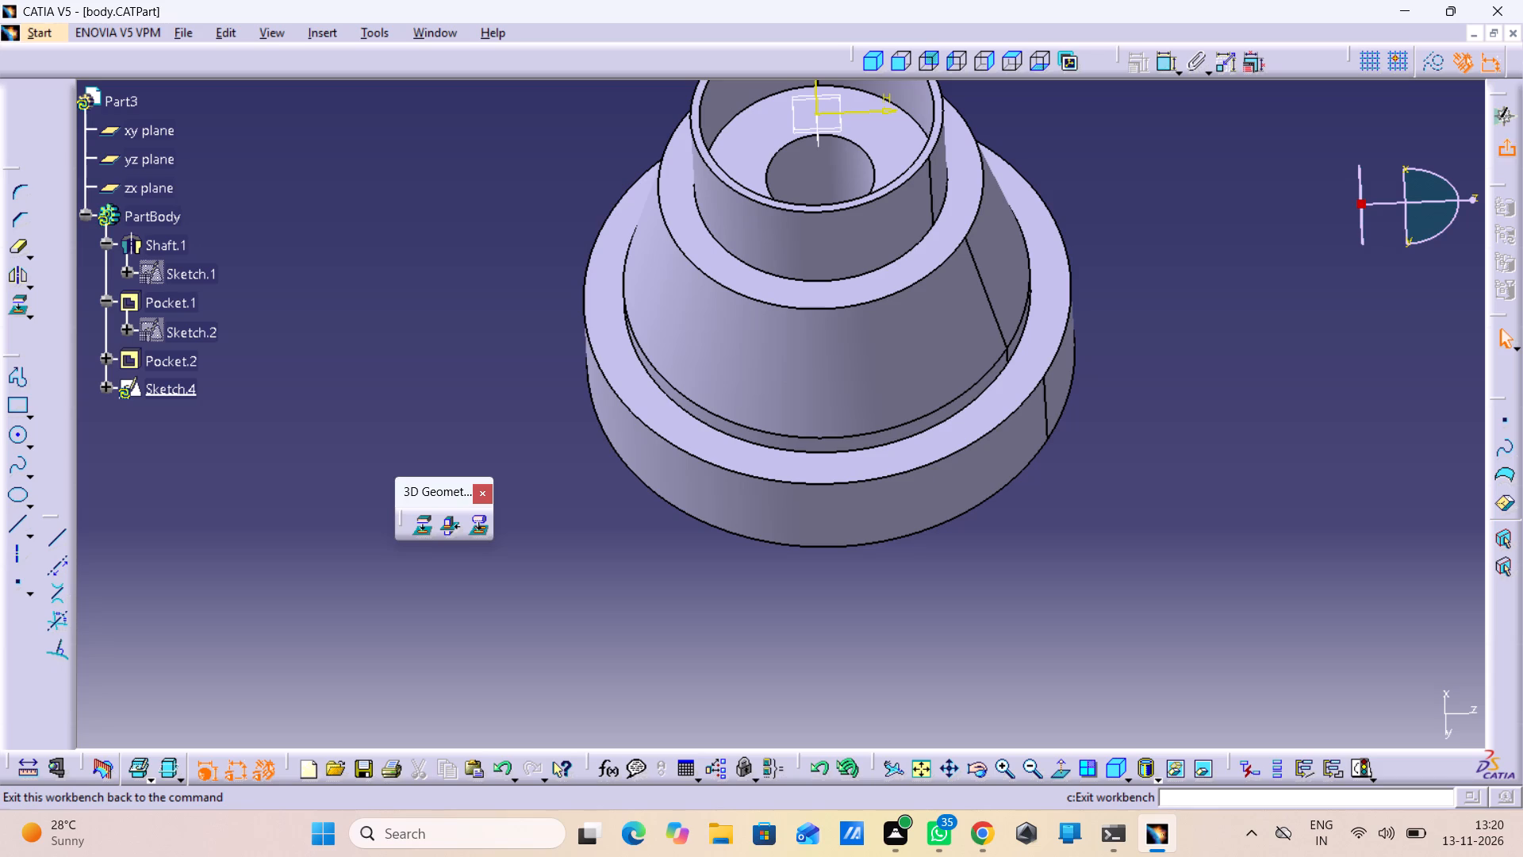
# Place a blind, flat-bottomed hole of 10 mm diameter and 10 mm depth on the large flange's outer cylindrical face and preview it.
pyautogui.moveTo(1068, 423); pyautogui.dragTo(1154, 521, button='middle')
pyautogui.scroll(-1, 1068, 423)
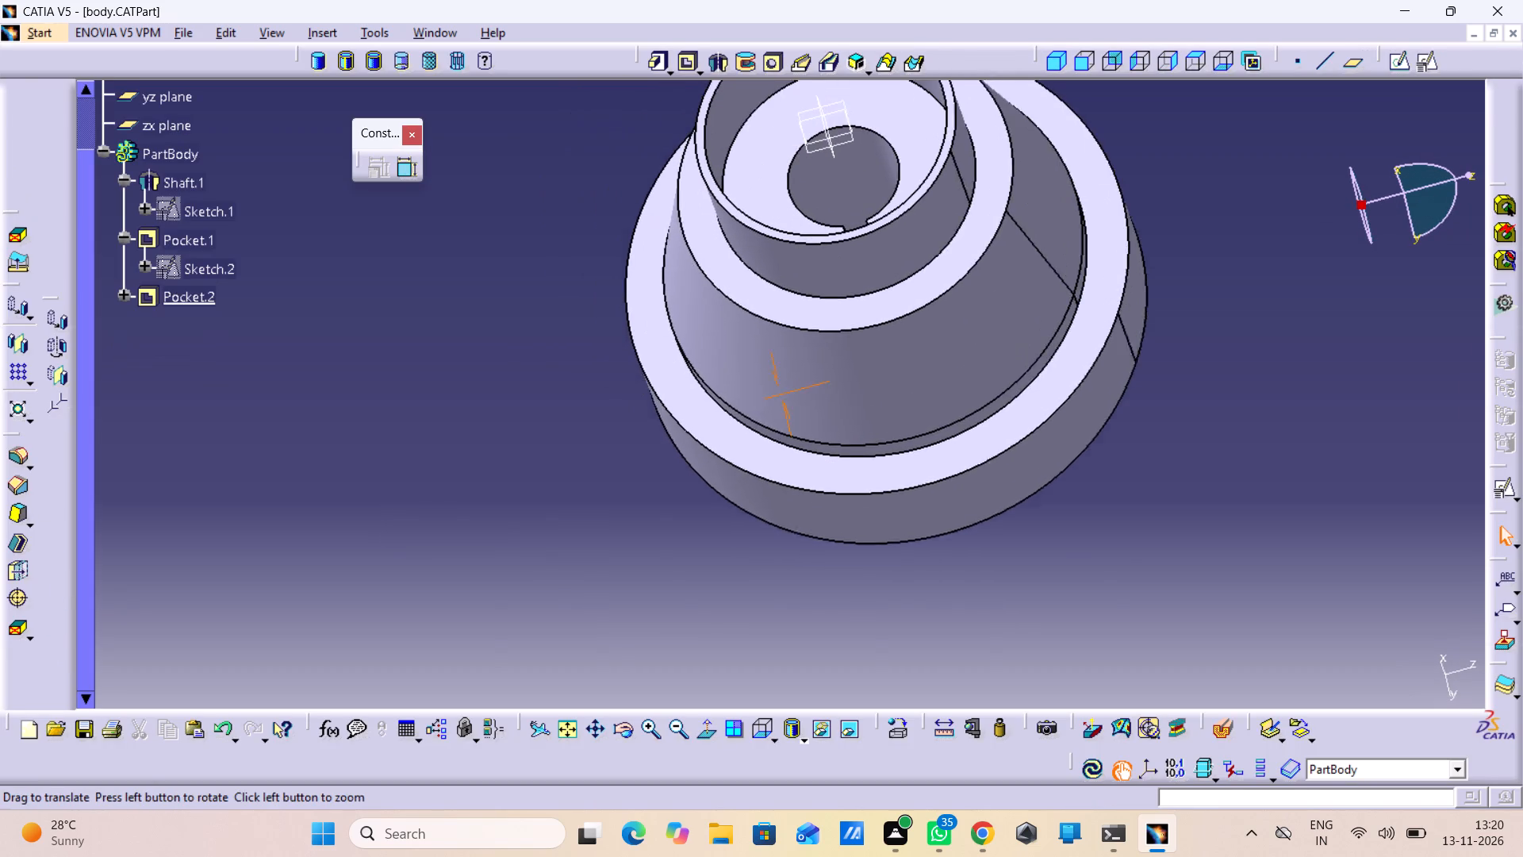
pyautogui.moveTo(1154, 521); pyautogui.dragTo(1162, 567, button='middle')
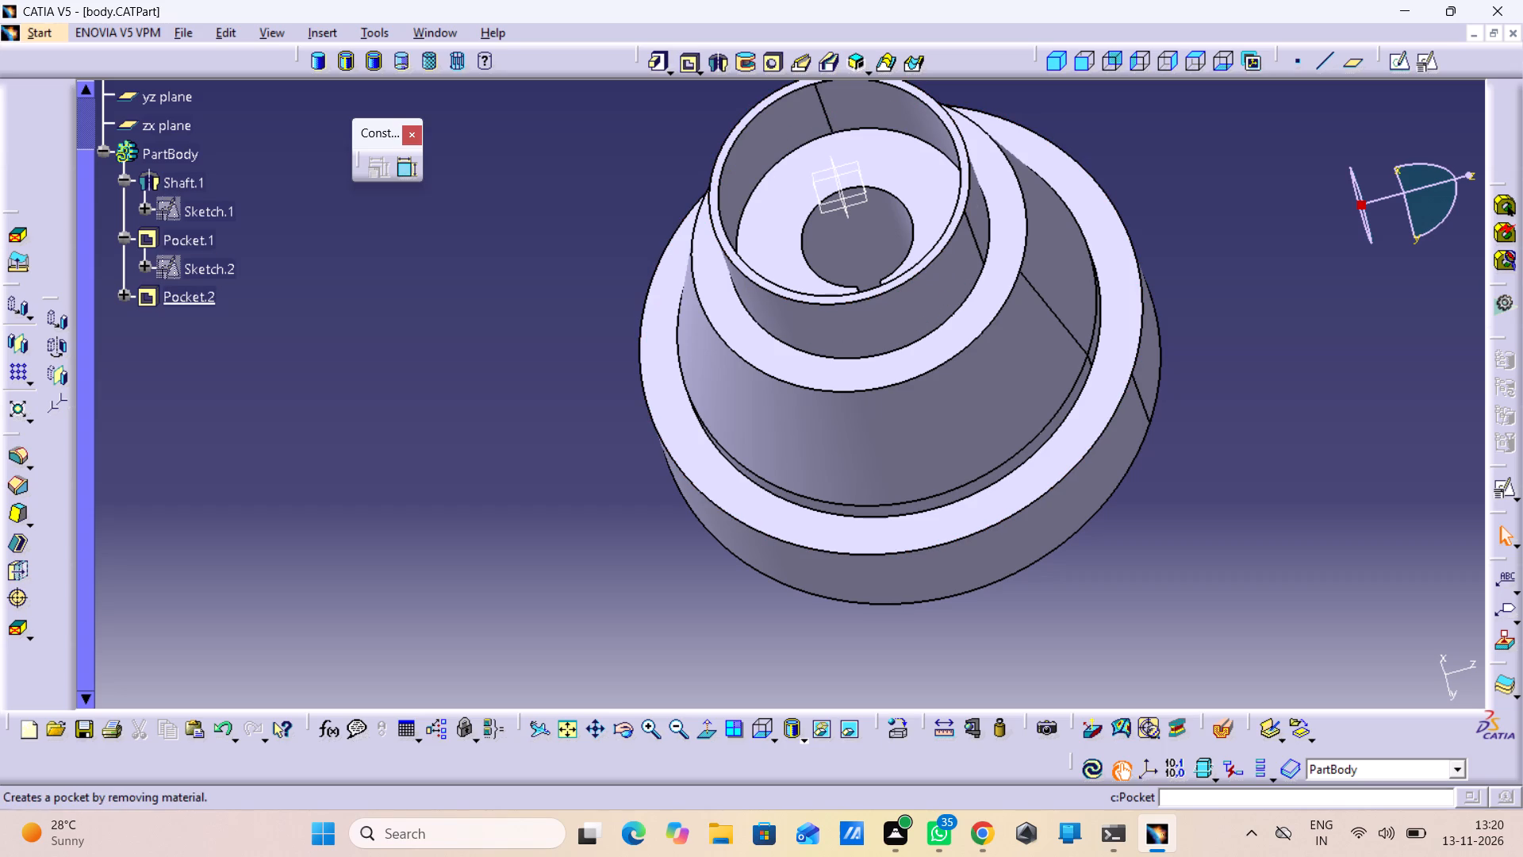
pyautogui.click(774, 62)
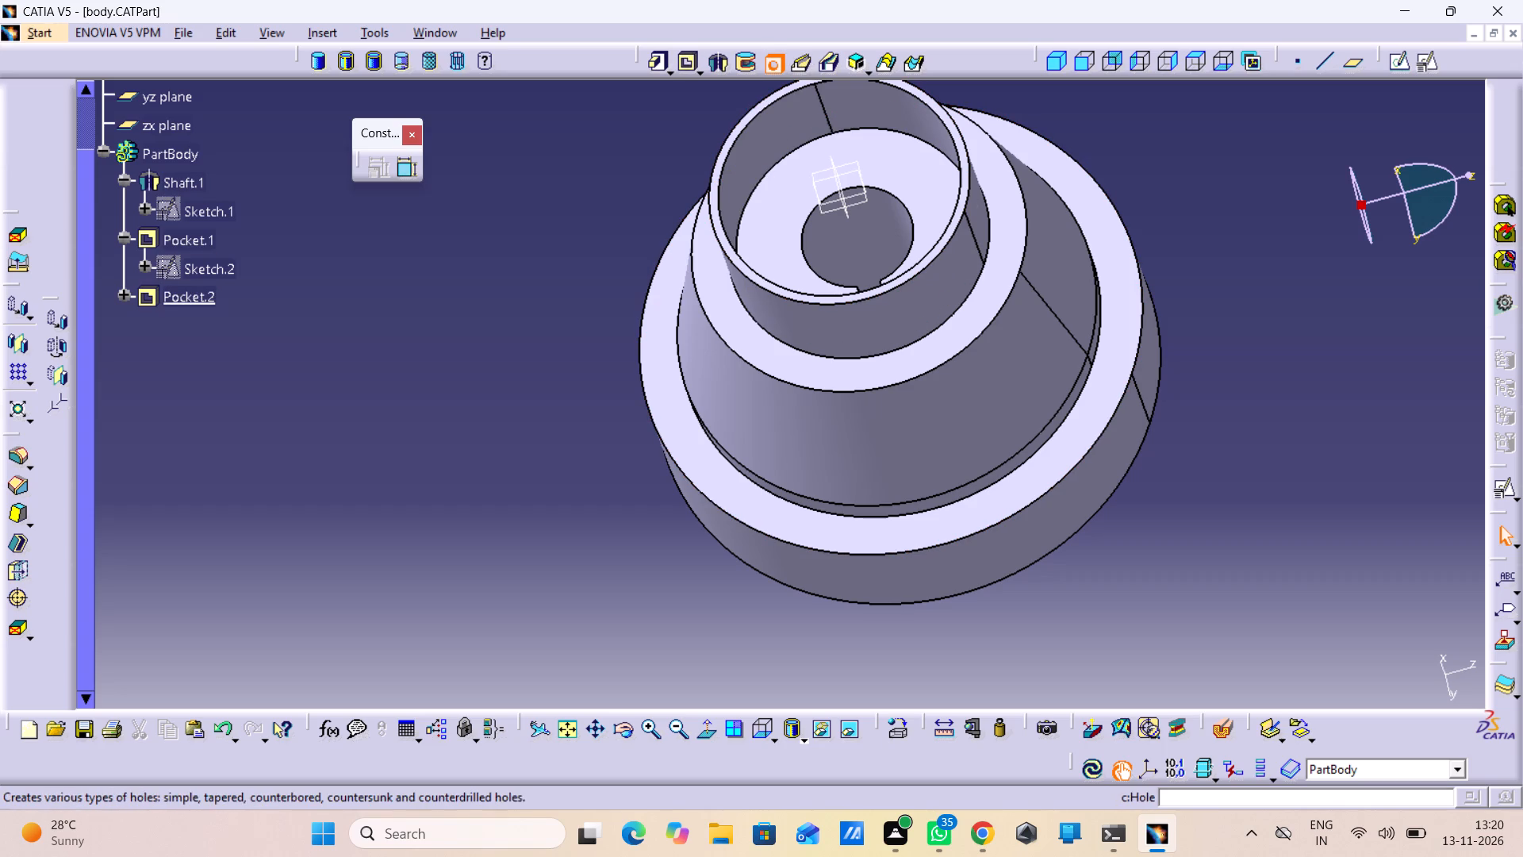
pyautogui.click(962, 563)
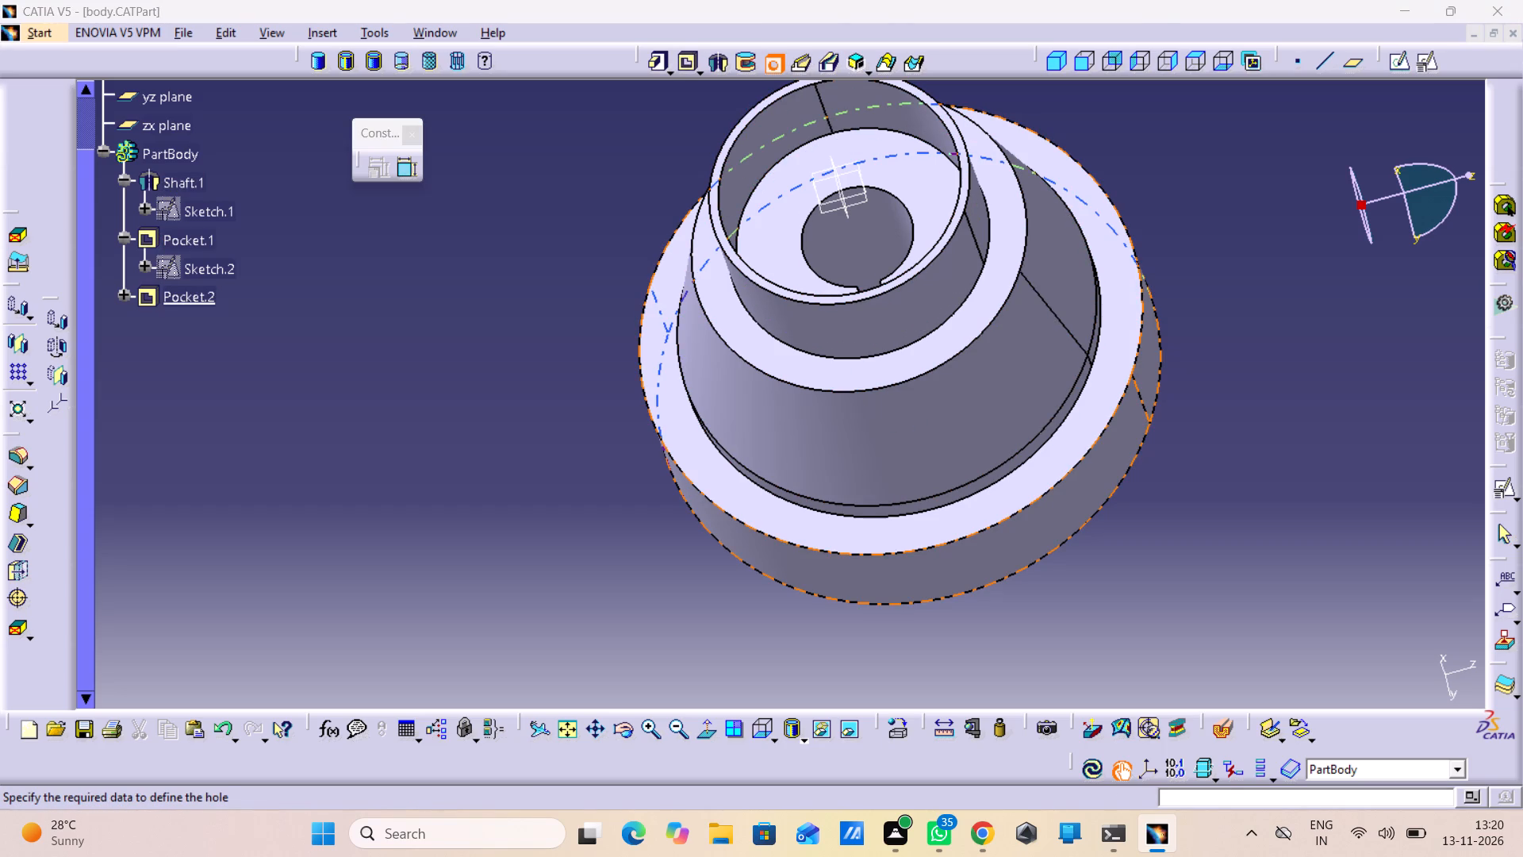
pyautogui.moveTo(890, 582); pyautogui.dragTo(880, 447, button='middle')
pyautogui.moveTo(890, 582); pyautogui.dragTo(880, 447, button='right')
pyautogui.moveTo(888, 444); pyautogui.dragTo(898, 333, button='middle')
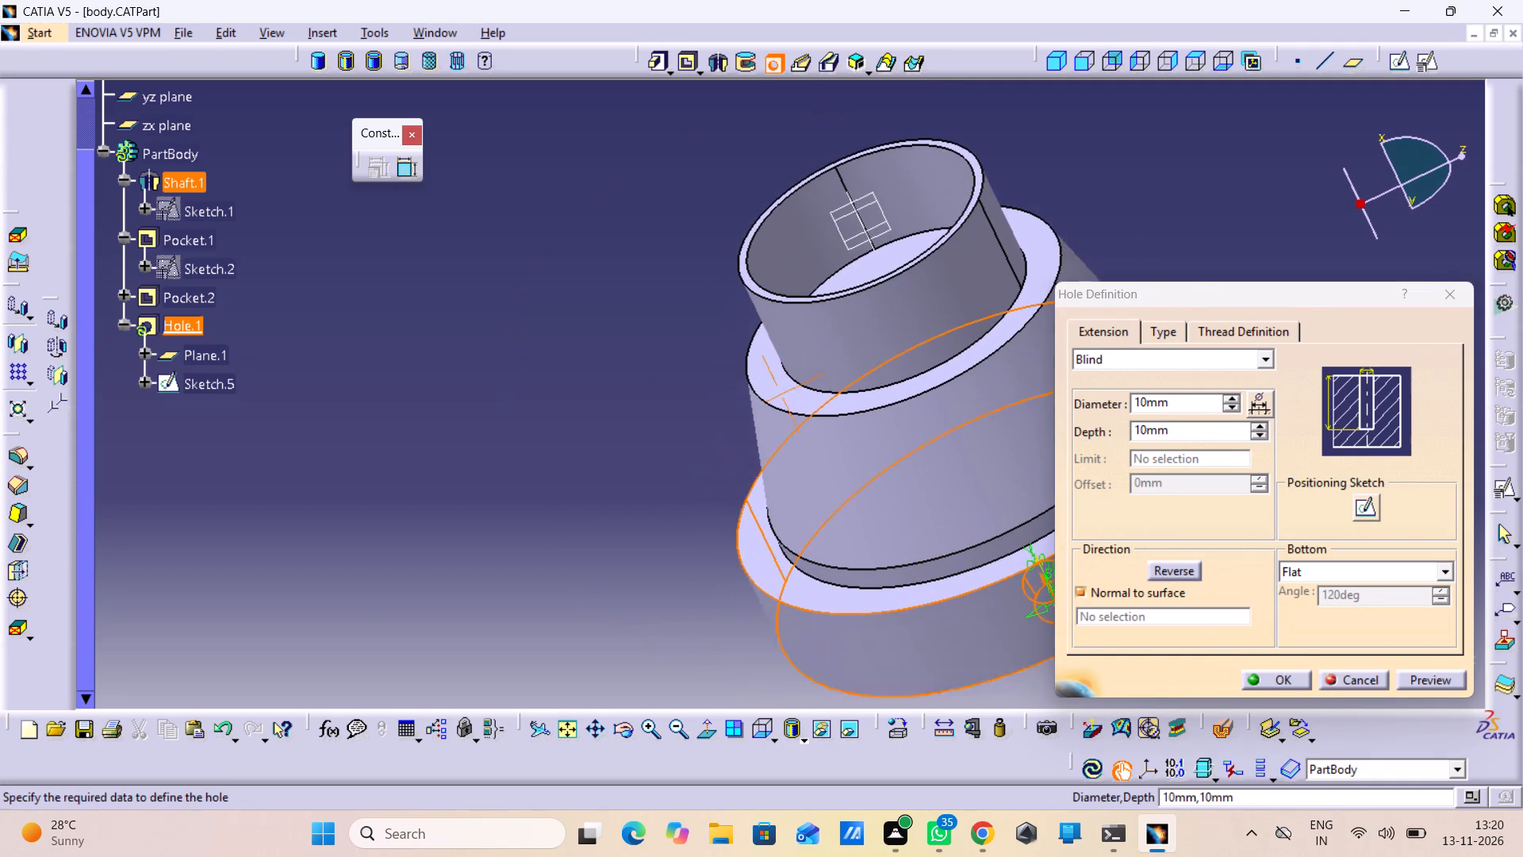
pyautogui.moveTo(898, 333); pyautogui.dragTo(781, 136, button='middle')
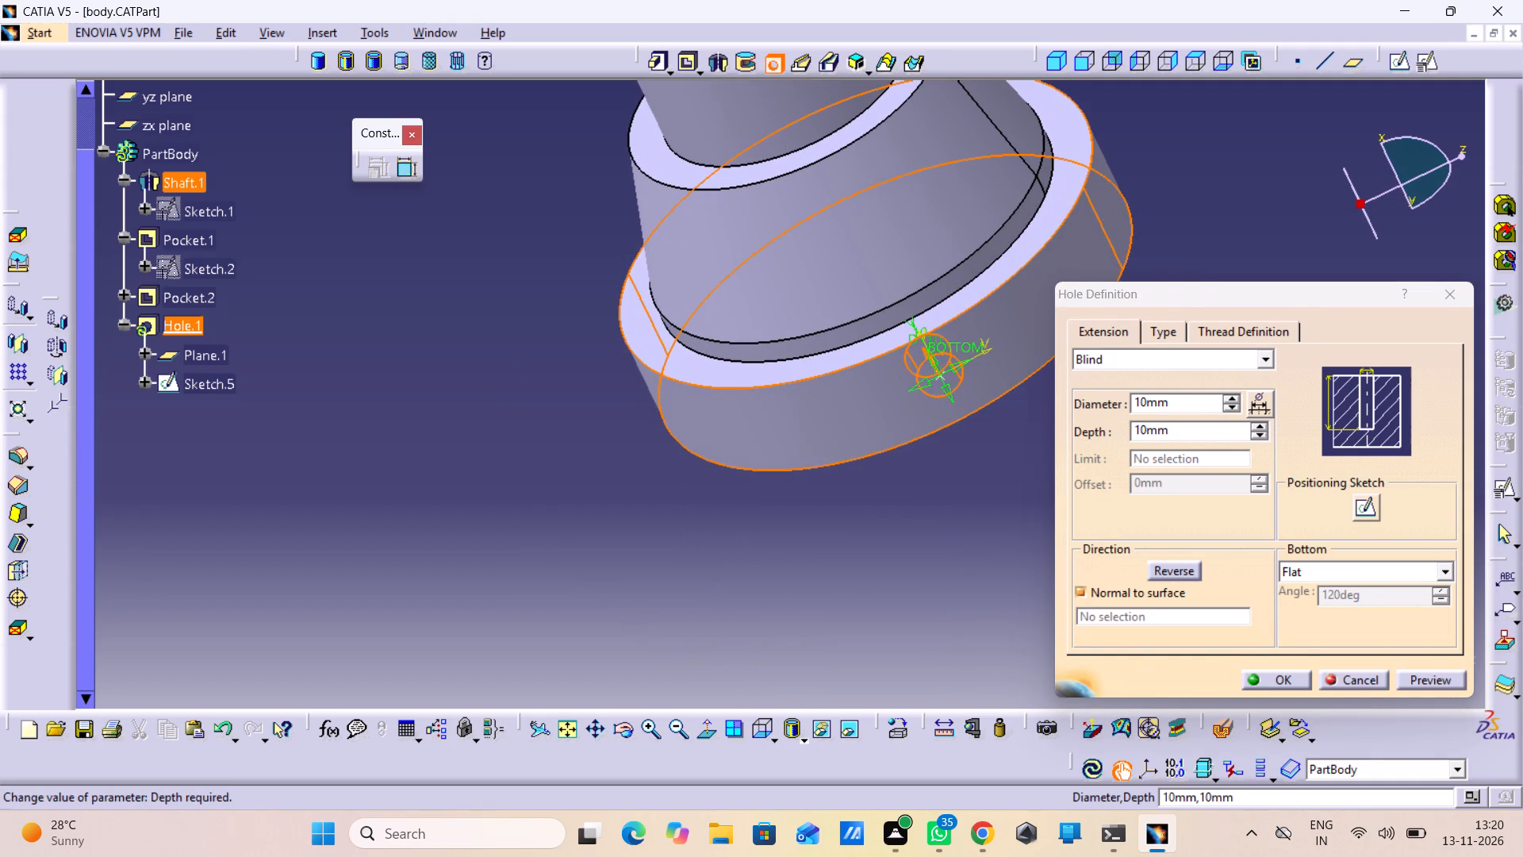
pyautogui.click(1429, 677)
# Open the positioning sketch of the hole on the flange's outer face.
pyautogui.moveTo(977, 528); pyautogui.dragTo(954, 542, button='middle')
pyautogui.moveTo(977, 528); pyautogui.dragTo(968, 530, button='right')
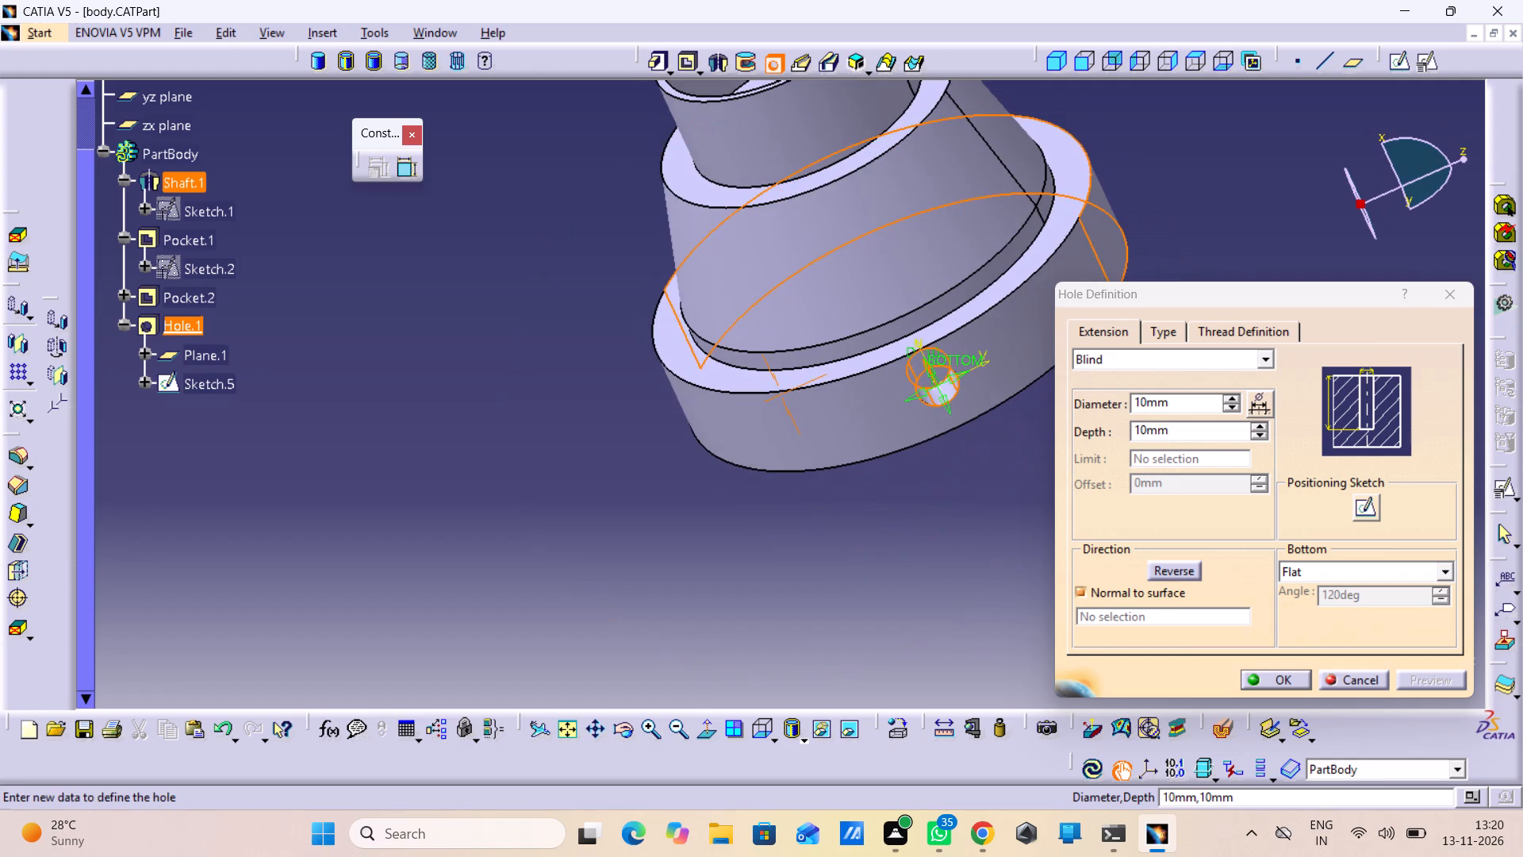
pyautogui.moveTo(954, 542); pyautogui.dragTo(951, 543, button='middle')
pyautogui.doubleClick(1364, 512)
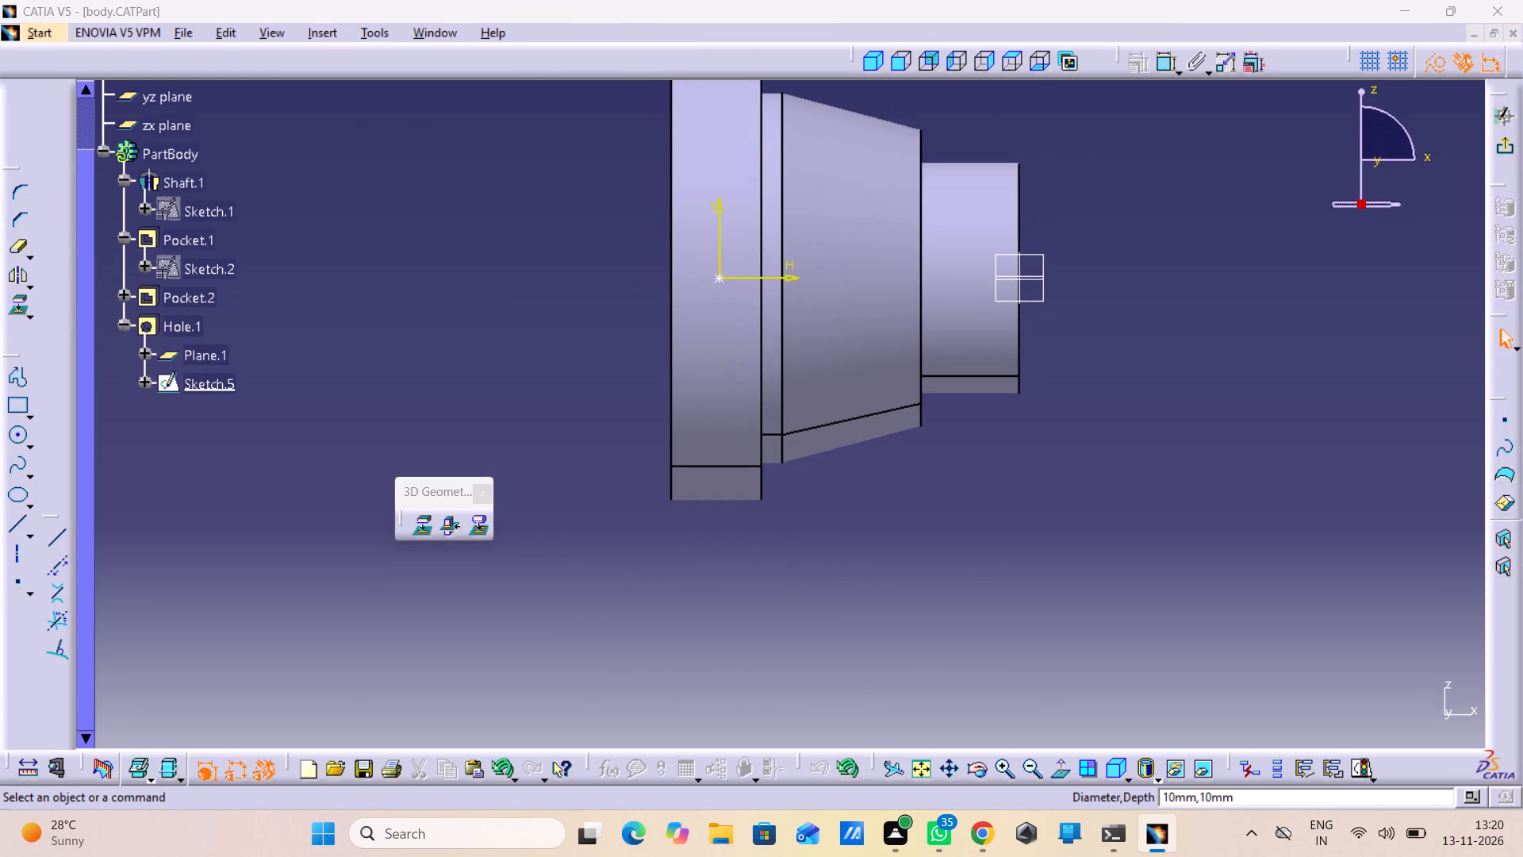
# Examine the large flange's rim, both ends of the body and the hole's centre point from several angles.
pyautogui.moveTo(1217, 470); pyautogui.dragTo(1214, 467, button='middle')
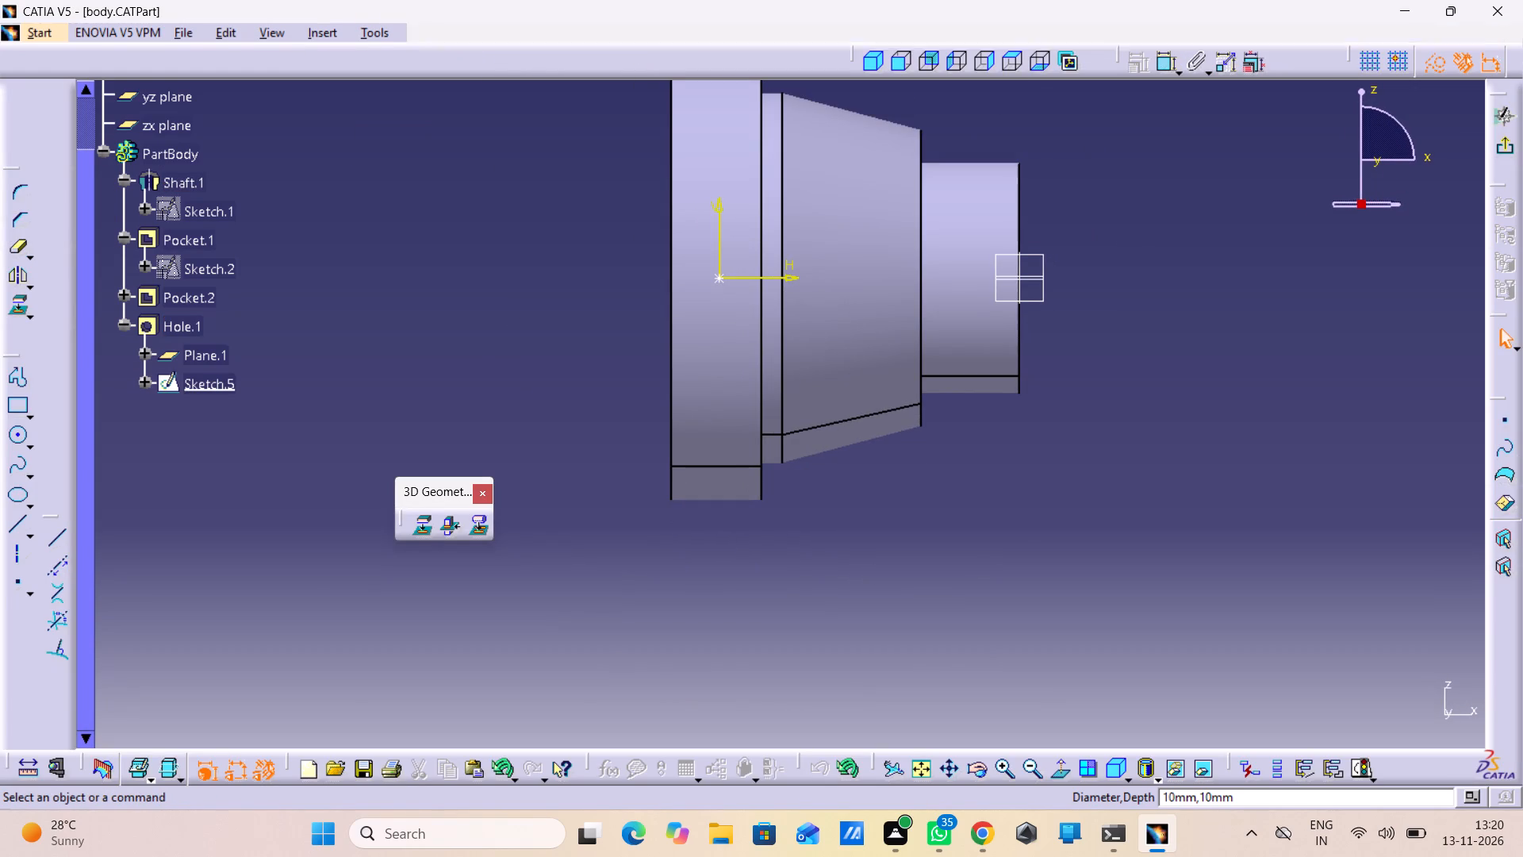
pyautogui.moveTo(1214, 467); pyautogui.dragTo(1048, 457, button='middle')
pyautogui.moveTo(1214, 467); pyautogui.dragTo(1048, 457, button='right')
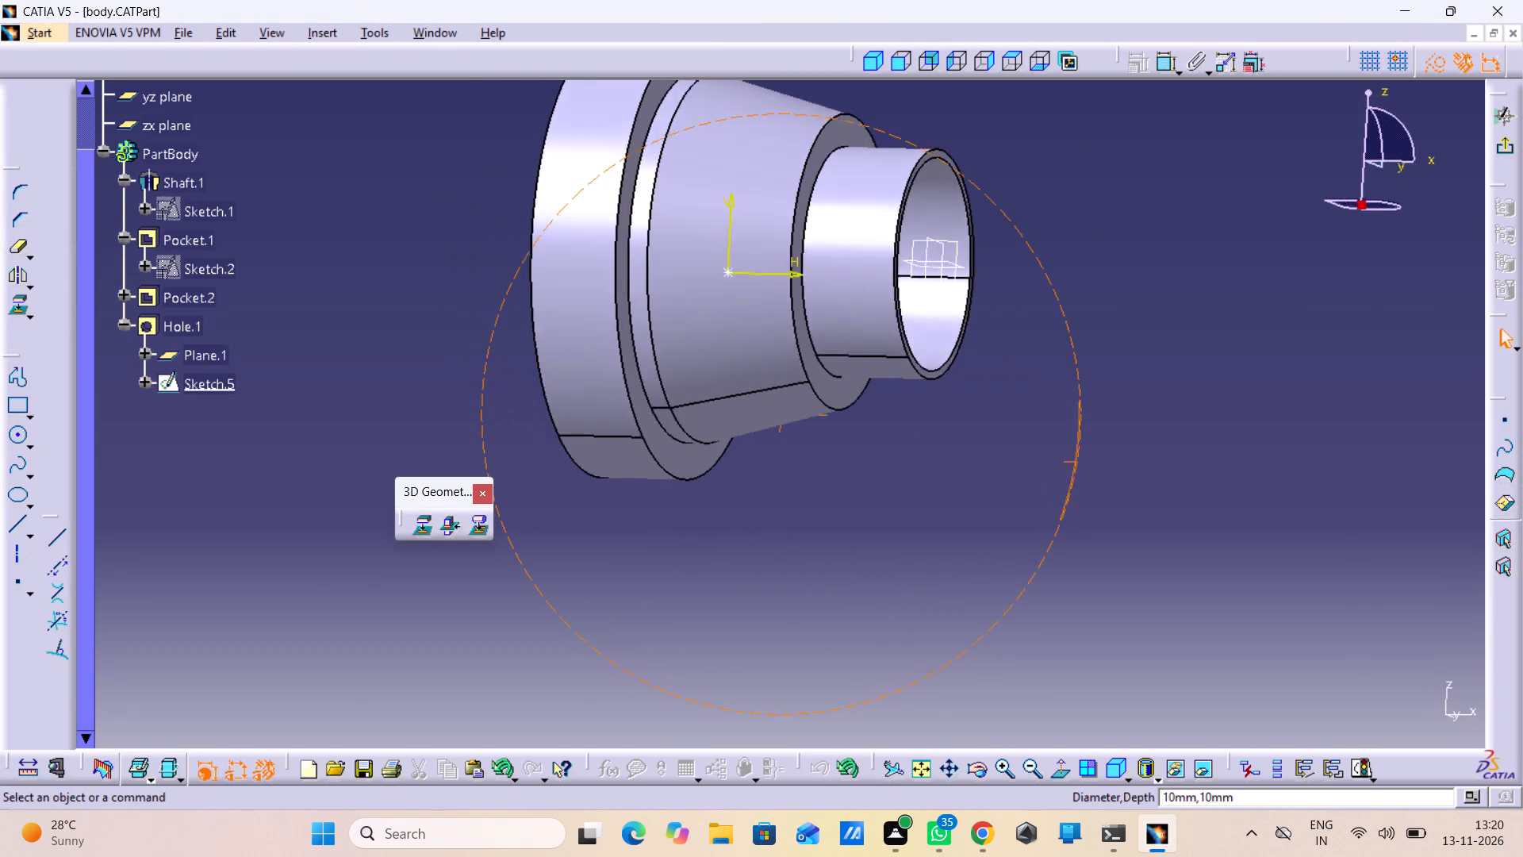
pyautogui.moveTo(1048, 457); pyautogui.dragTo(1510, 495, button='middle')
pyautogui.moveTo(1048, 457); pyautogui.dragTo(1510, 495, button='right')
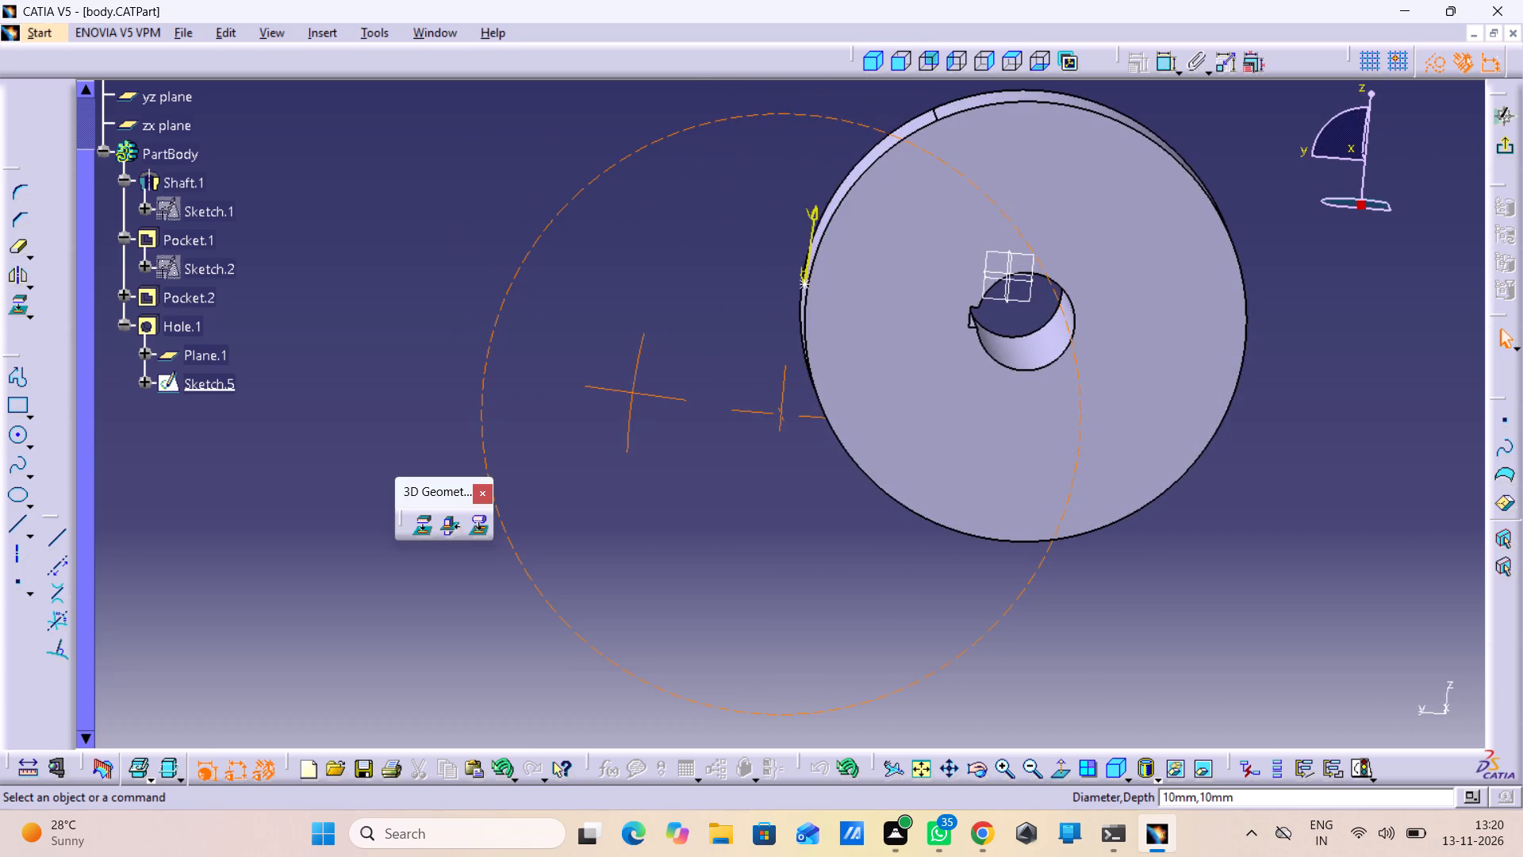
pyautogui.moveTo(1510, 495); pyautogui.dragTo(1498, 495, button='middle')
pyautogui.moveTo(1510, 495); pyautogui.dragTo(1492, 495, button='right')
pyautogui.moveTo(712, 411); pyautogui.dragTo(992, 486, button='middle')
pyautogui.moveTo(712, 411); pyautogui.dragTo(992, 486, button='right')
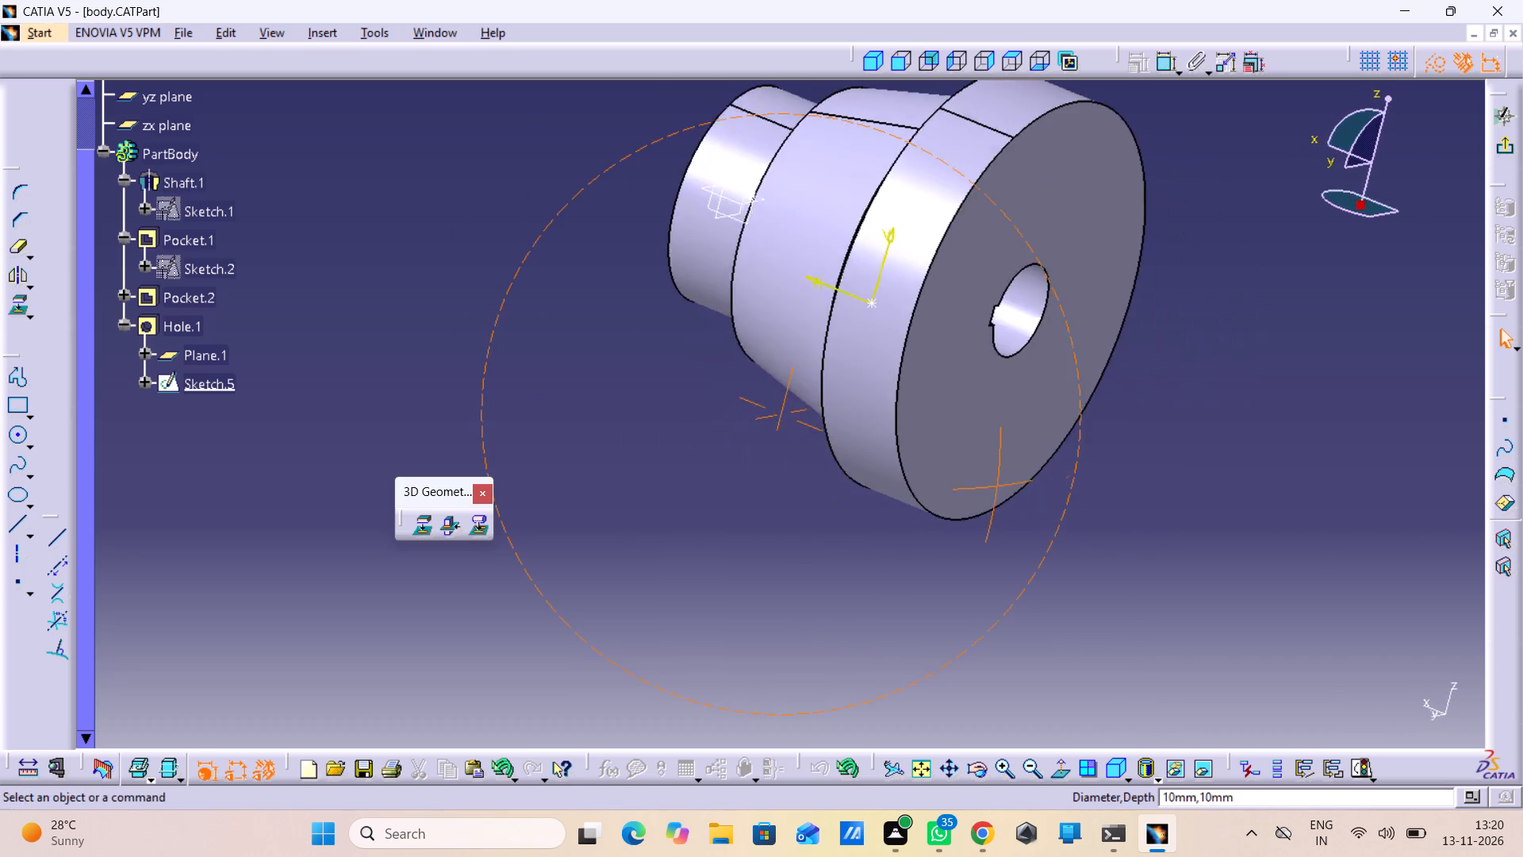
pyautogui.moveTo(992, 486); pyautogui.dragTo(1078, 344, button='right')
pyautogui.moveTo(992, 486); pyautogui.dragTo(1078, 344, button='middle')
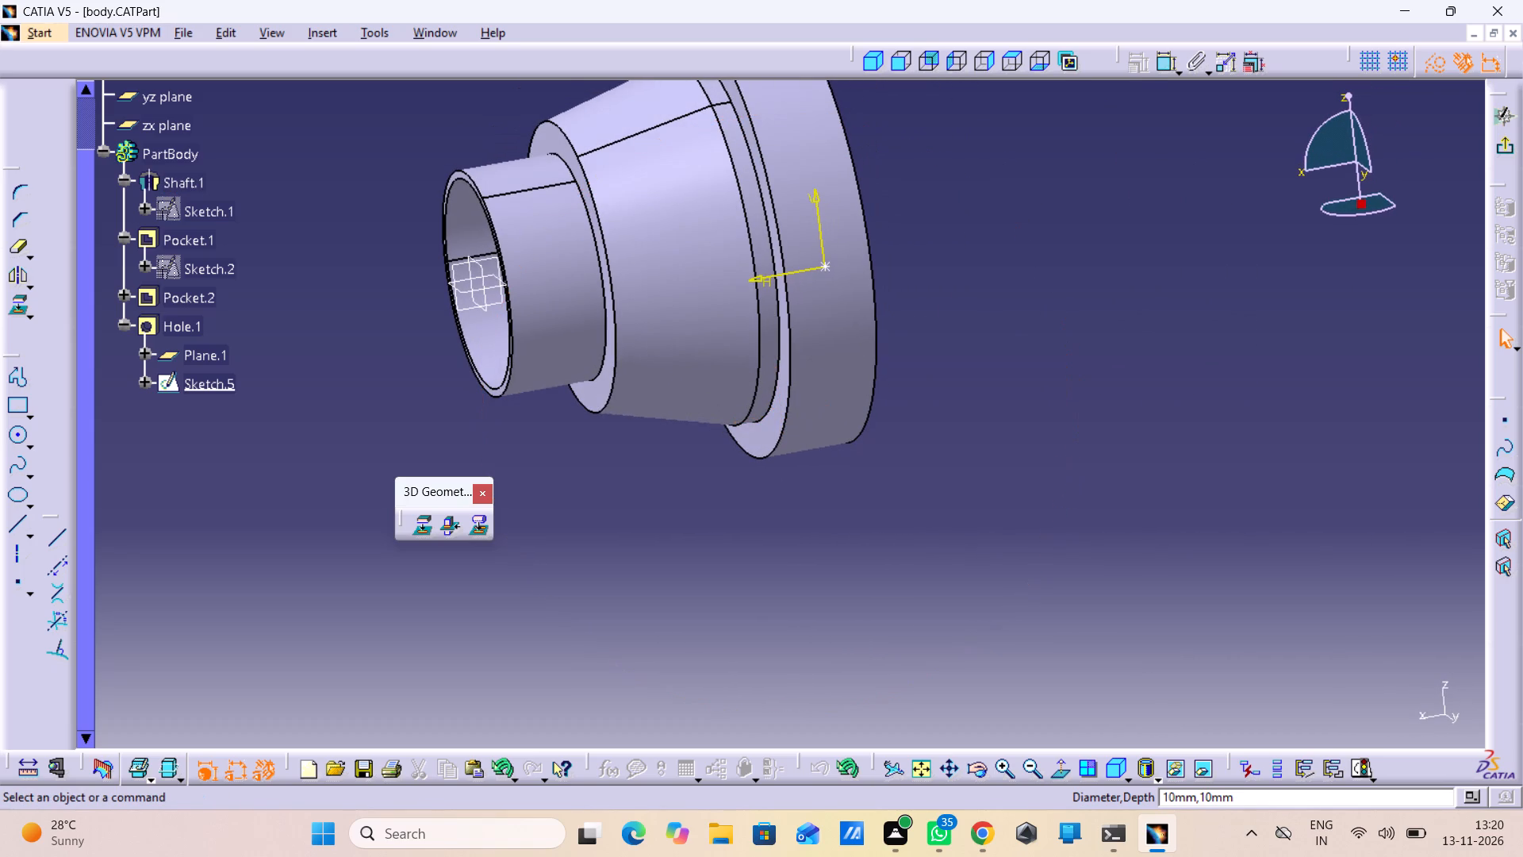
pyautogui.moveTo(1001, 359); pyautogui.dragTo(1129, 366, button='middle')
pyautogui.moveTo(1002, 359); pyautogui.dragTo(1129, 366, button='right')
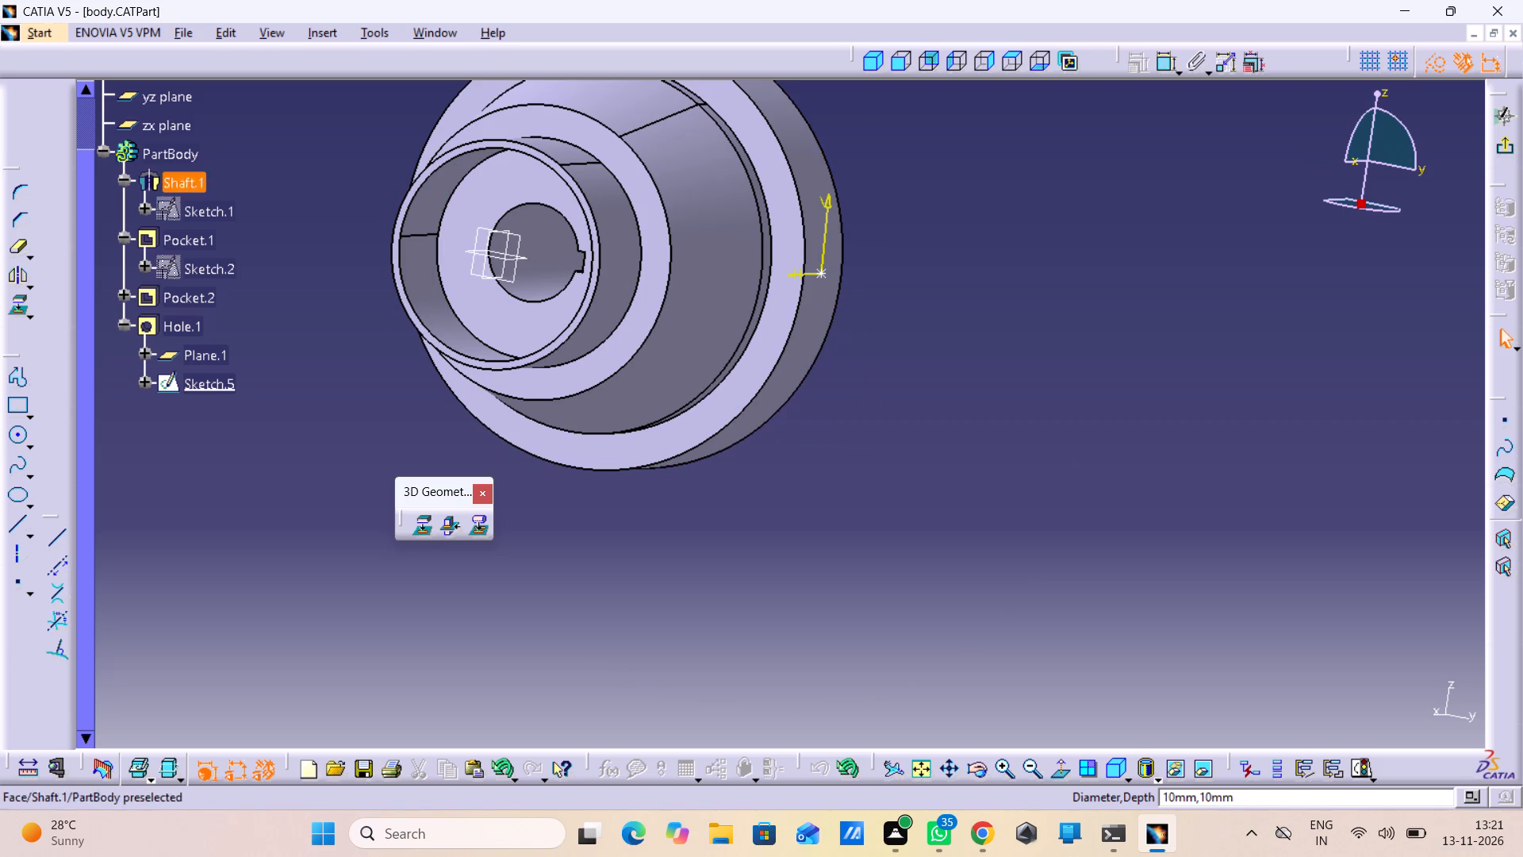
pyautogui.moveTo(965, 379); pyautogui.dragTo(785, 315, button='middle')
pyautogui.moveTo(966, 379); pyautogui.dragTo(785, 315, button='right')
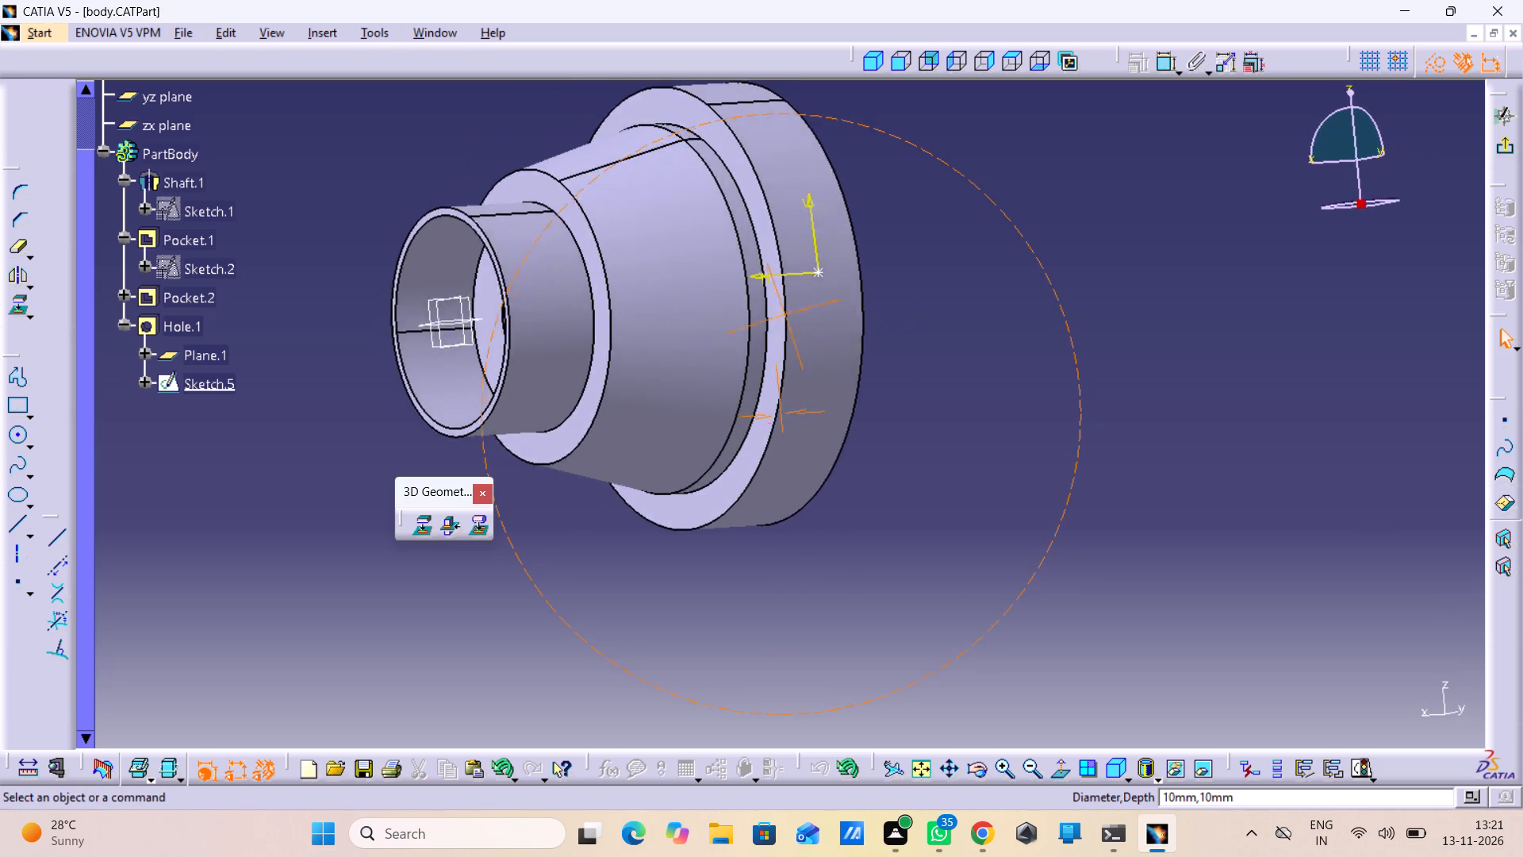
pyautogui.moveTo(785, 315); pyautogui.dragTo(754, 317, button='middle')
pyautogui.moveTo(785, 315); pyautogui.dragTo(754, 317, button='right')
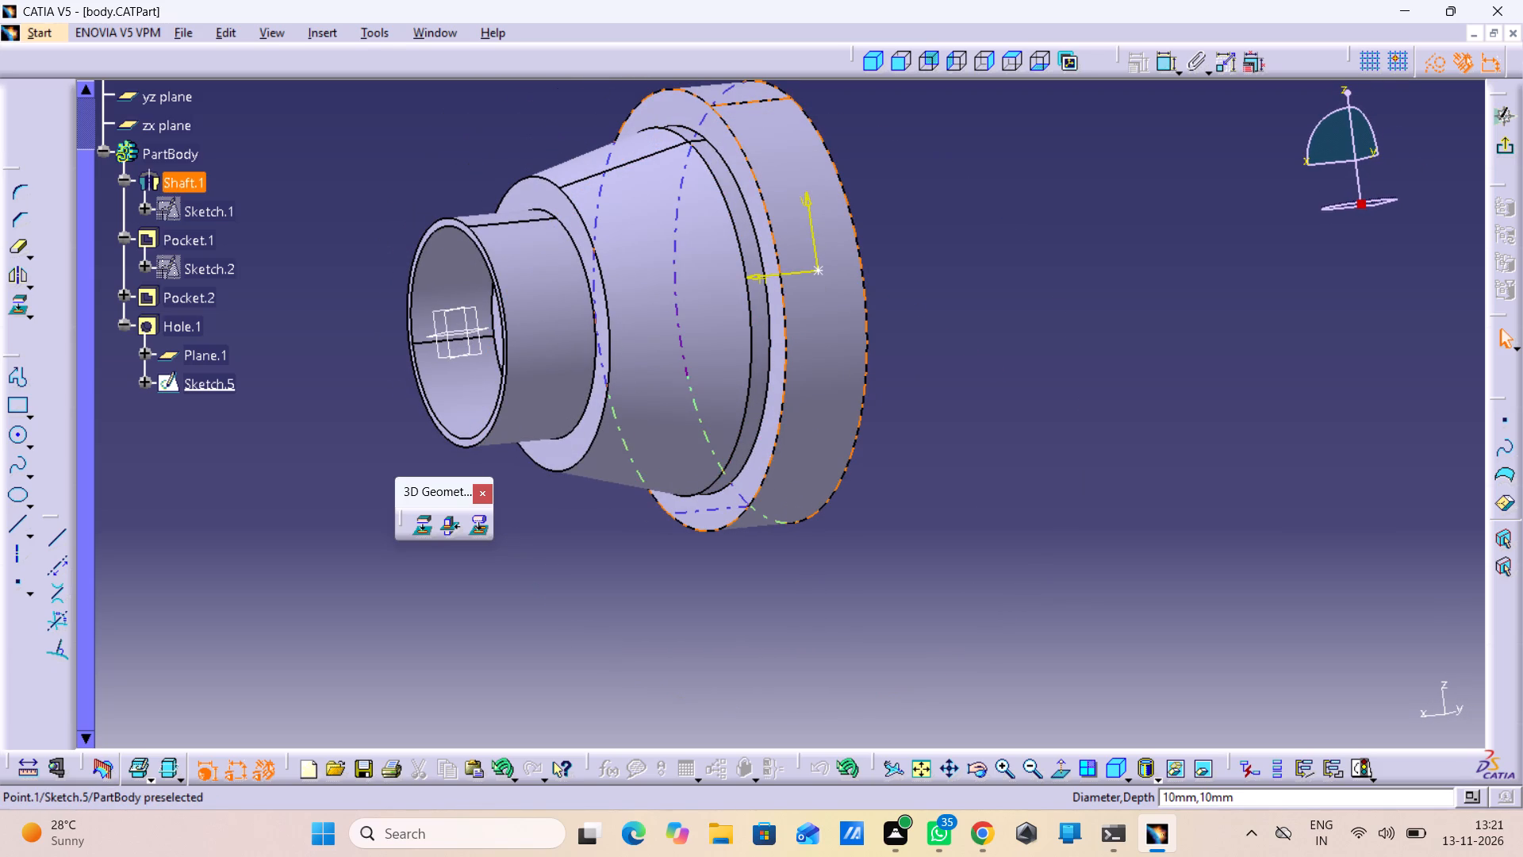
# Dimension the distance from the hole's centre point to the outer end edge of the large flange.
pyautogui.click(816, 269)
pyautogui.click(1081, 245)
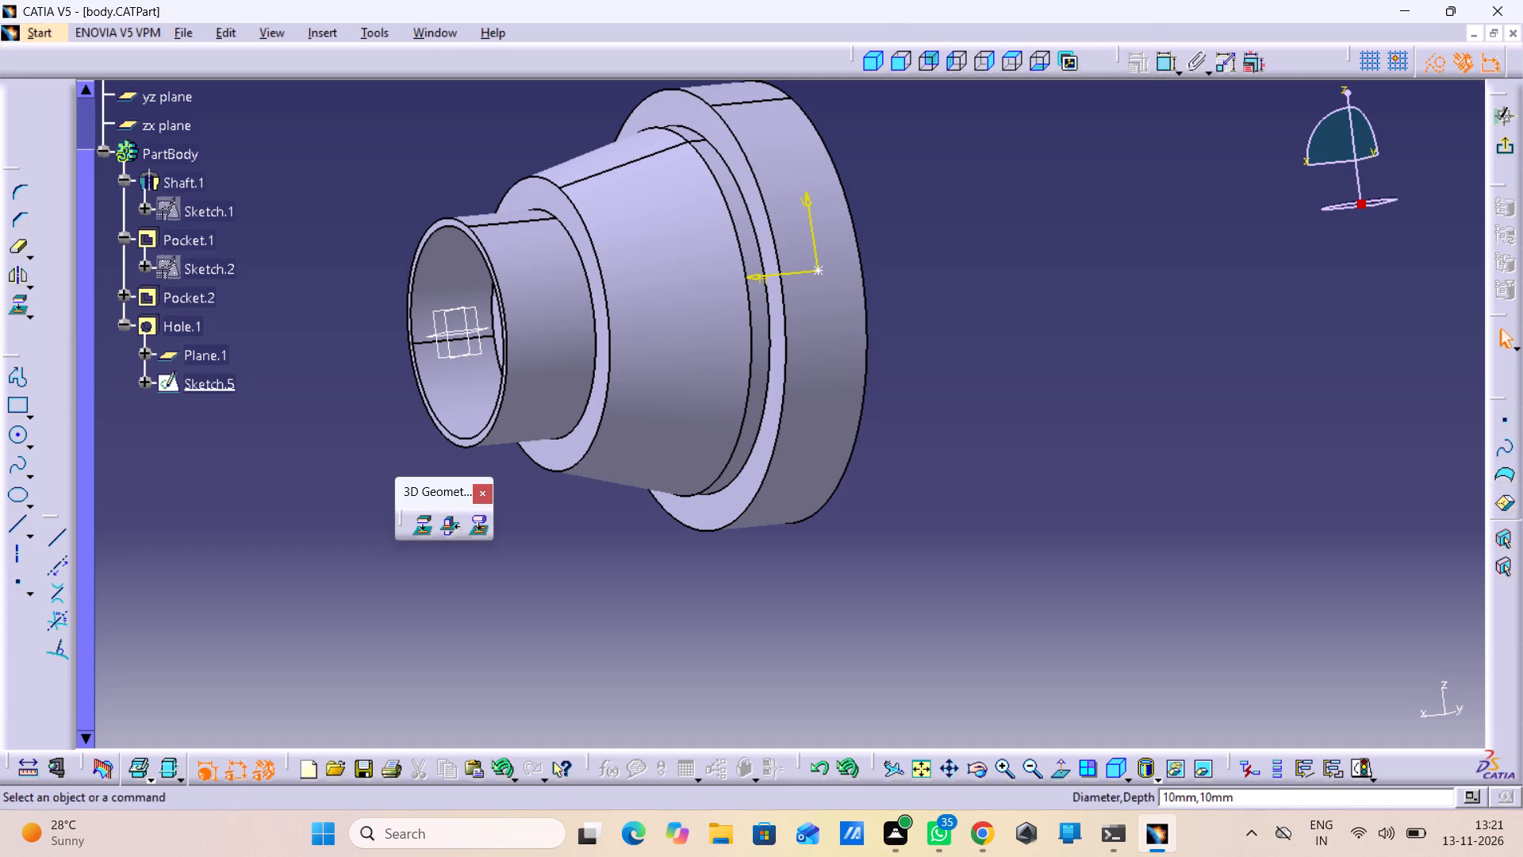
pyautogui.click(1167, 64)
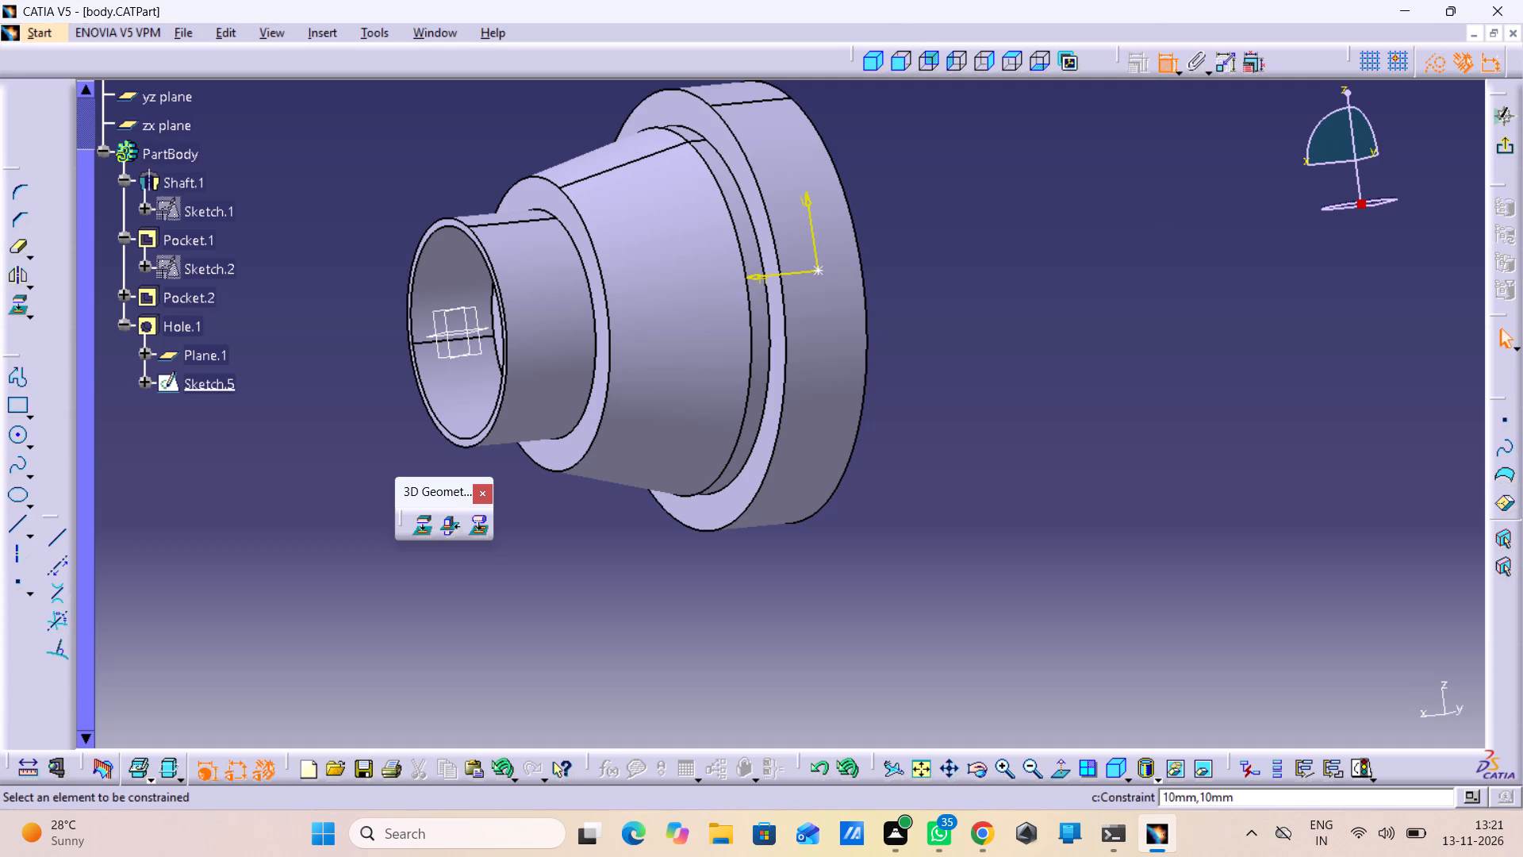
pyautogui.click(1167, 64)
pyautogui.doubleClick(1168, 67)
pyautogui.click(816, 268)
pyautogui.click(862, 256)
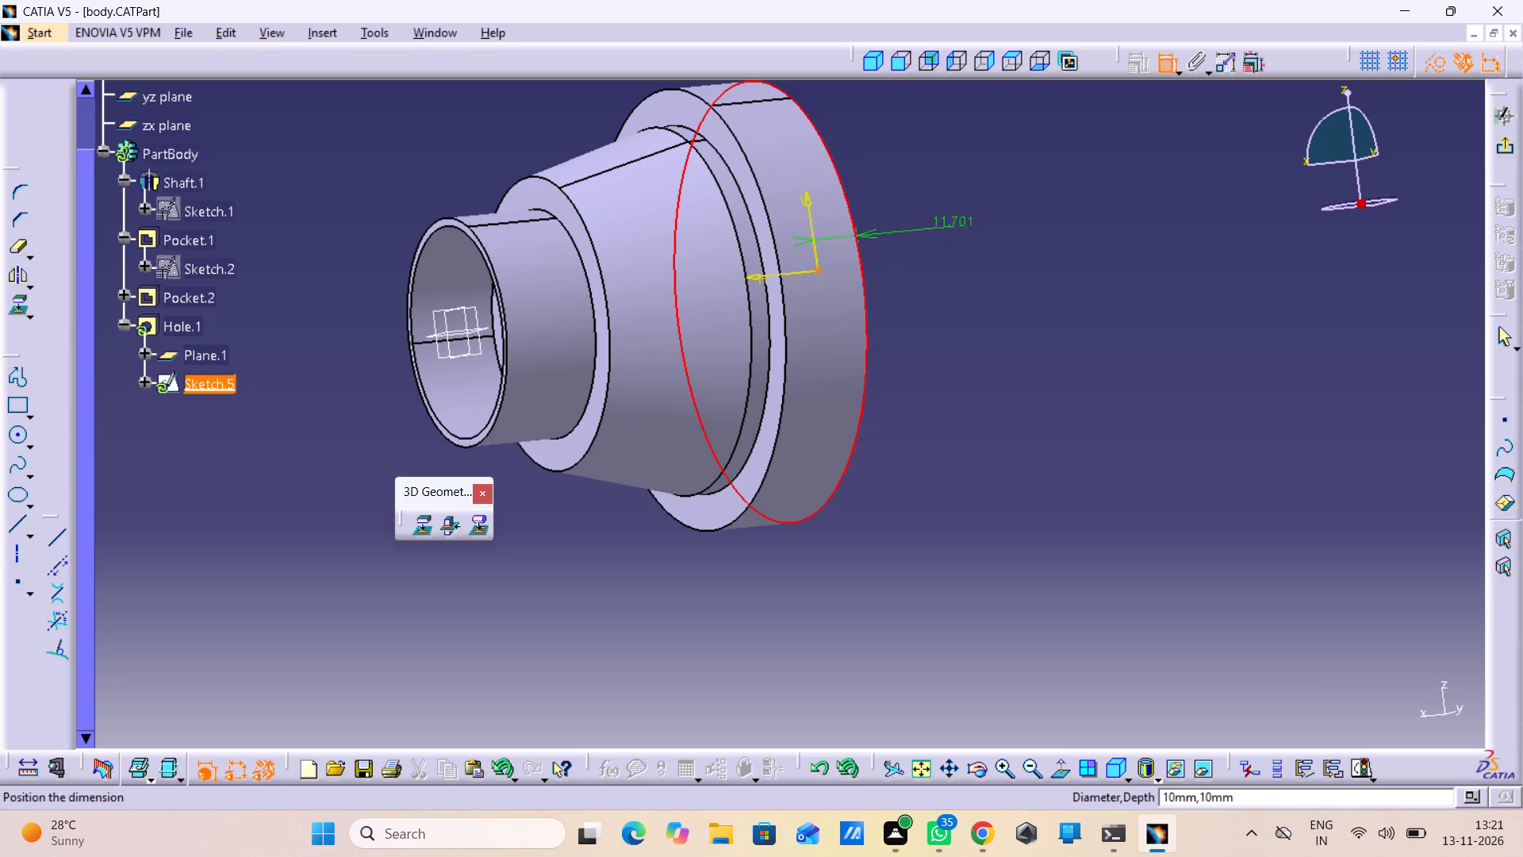
pyautogui.click(1026, 210)
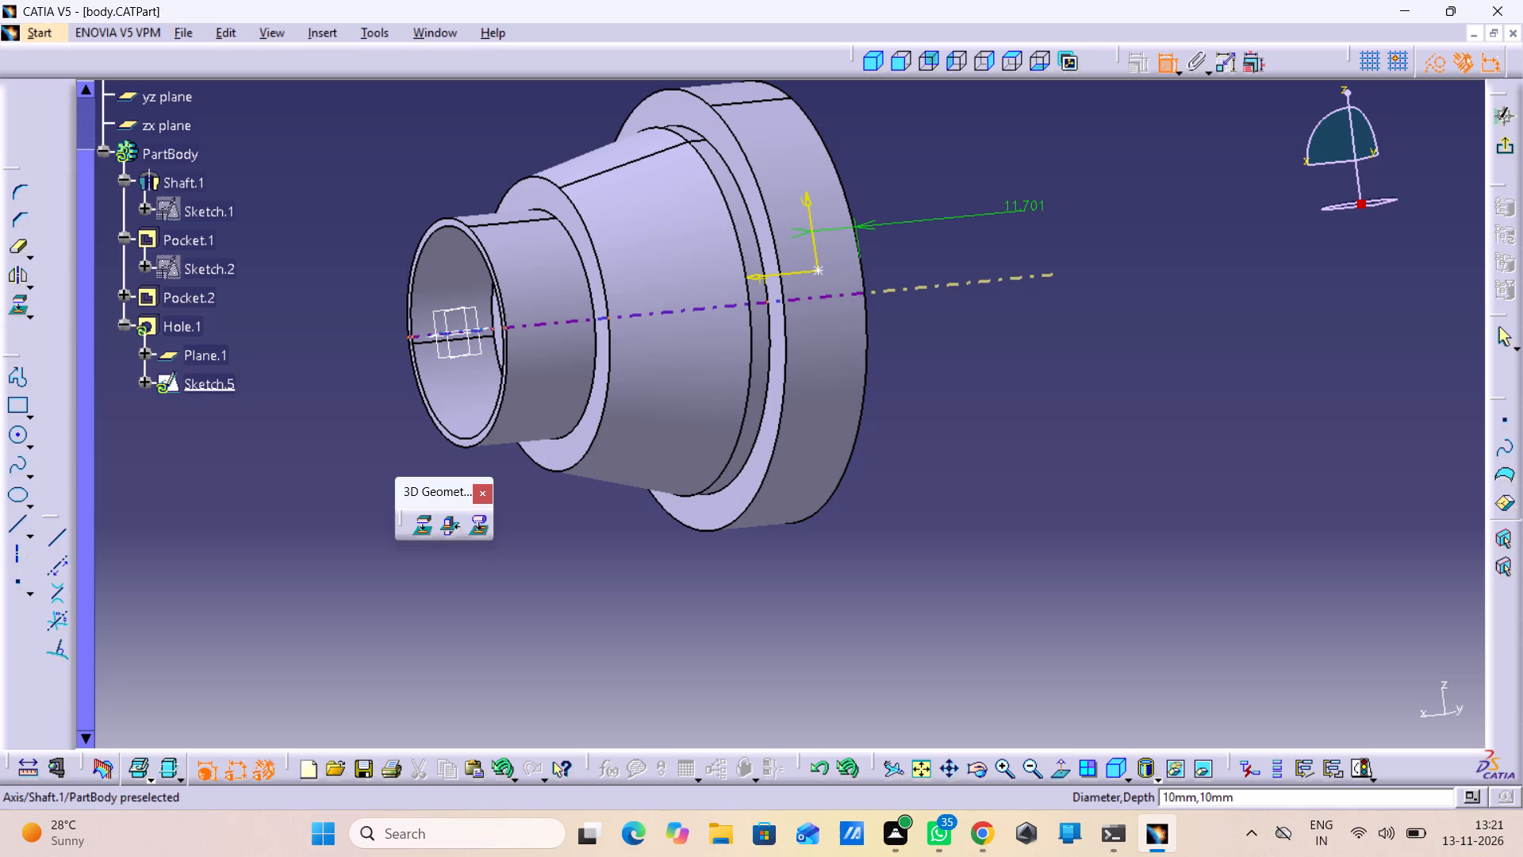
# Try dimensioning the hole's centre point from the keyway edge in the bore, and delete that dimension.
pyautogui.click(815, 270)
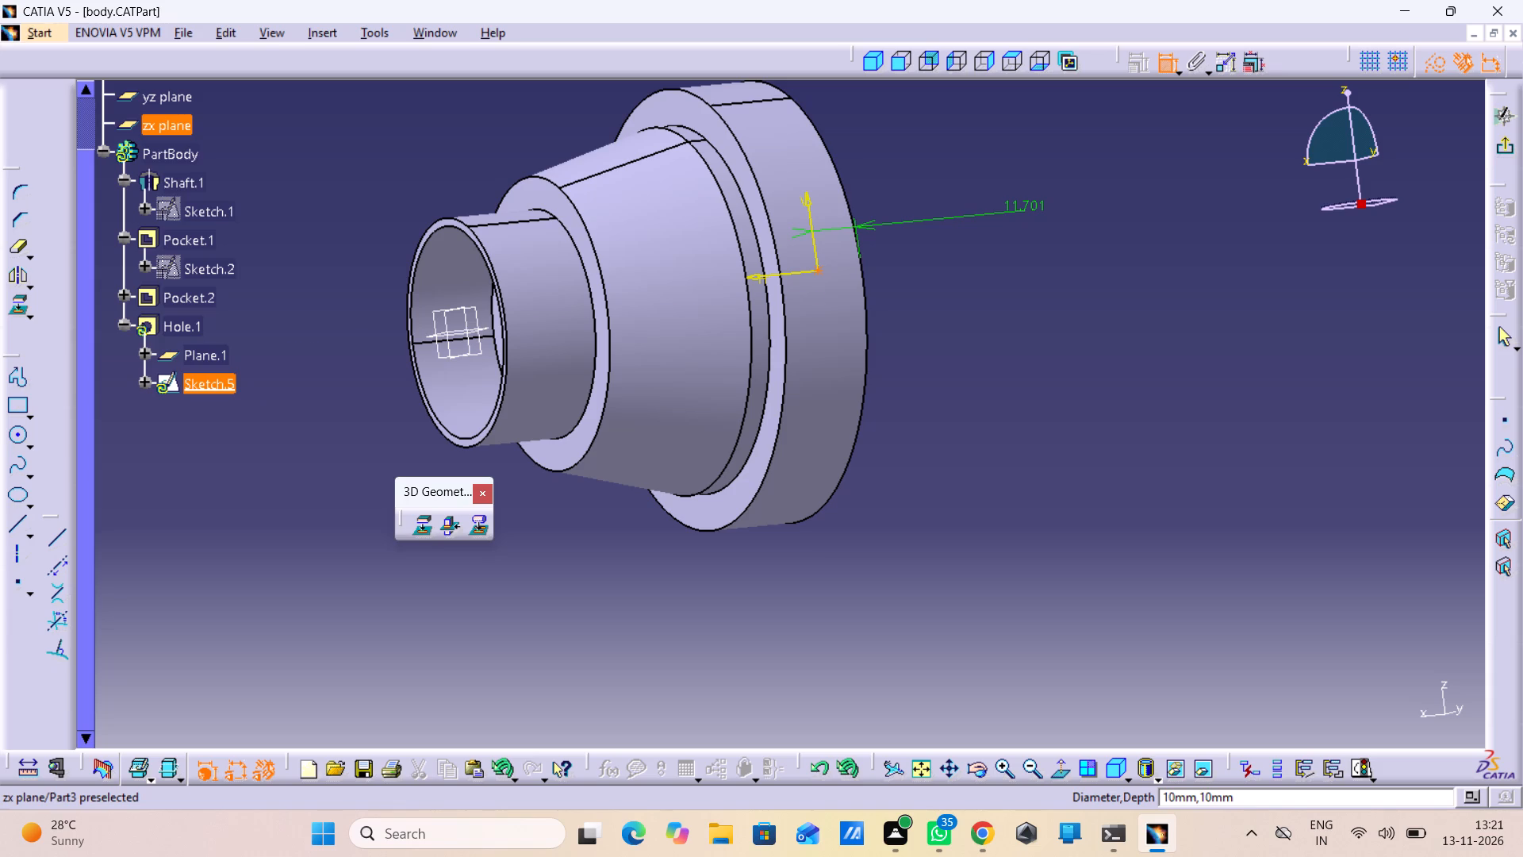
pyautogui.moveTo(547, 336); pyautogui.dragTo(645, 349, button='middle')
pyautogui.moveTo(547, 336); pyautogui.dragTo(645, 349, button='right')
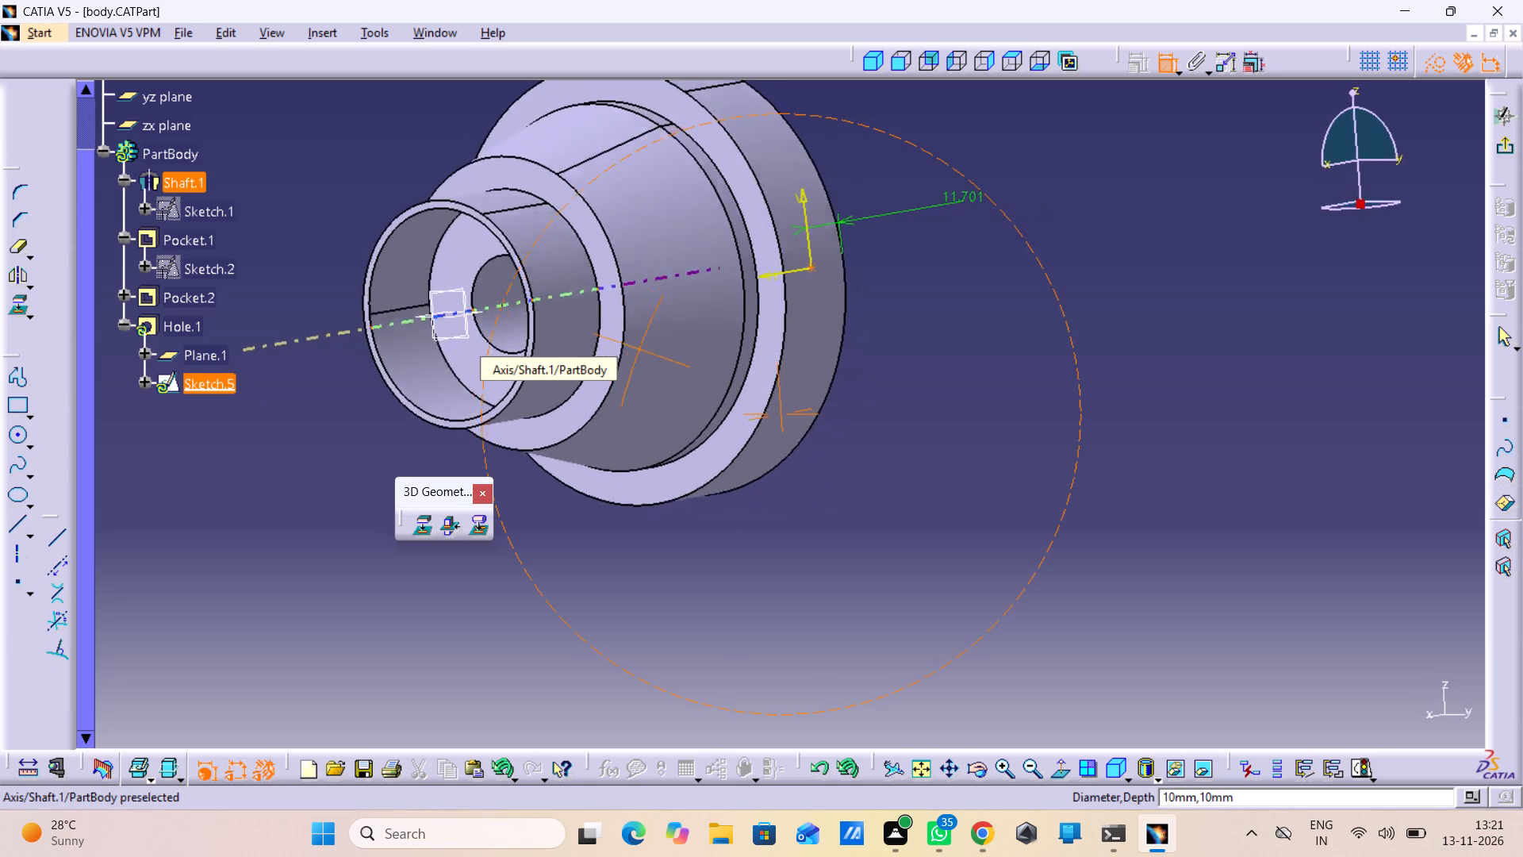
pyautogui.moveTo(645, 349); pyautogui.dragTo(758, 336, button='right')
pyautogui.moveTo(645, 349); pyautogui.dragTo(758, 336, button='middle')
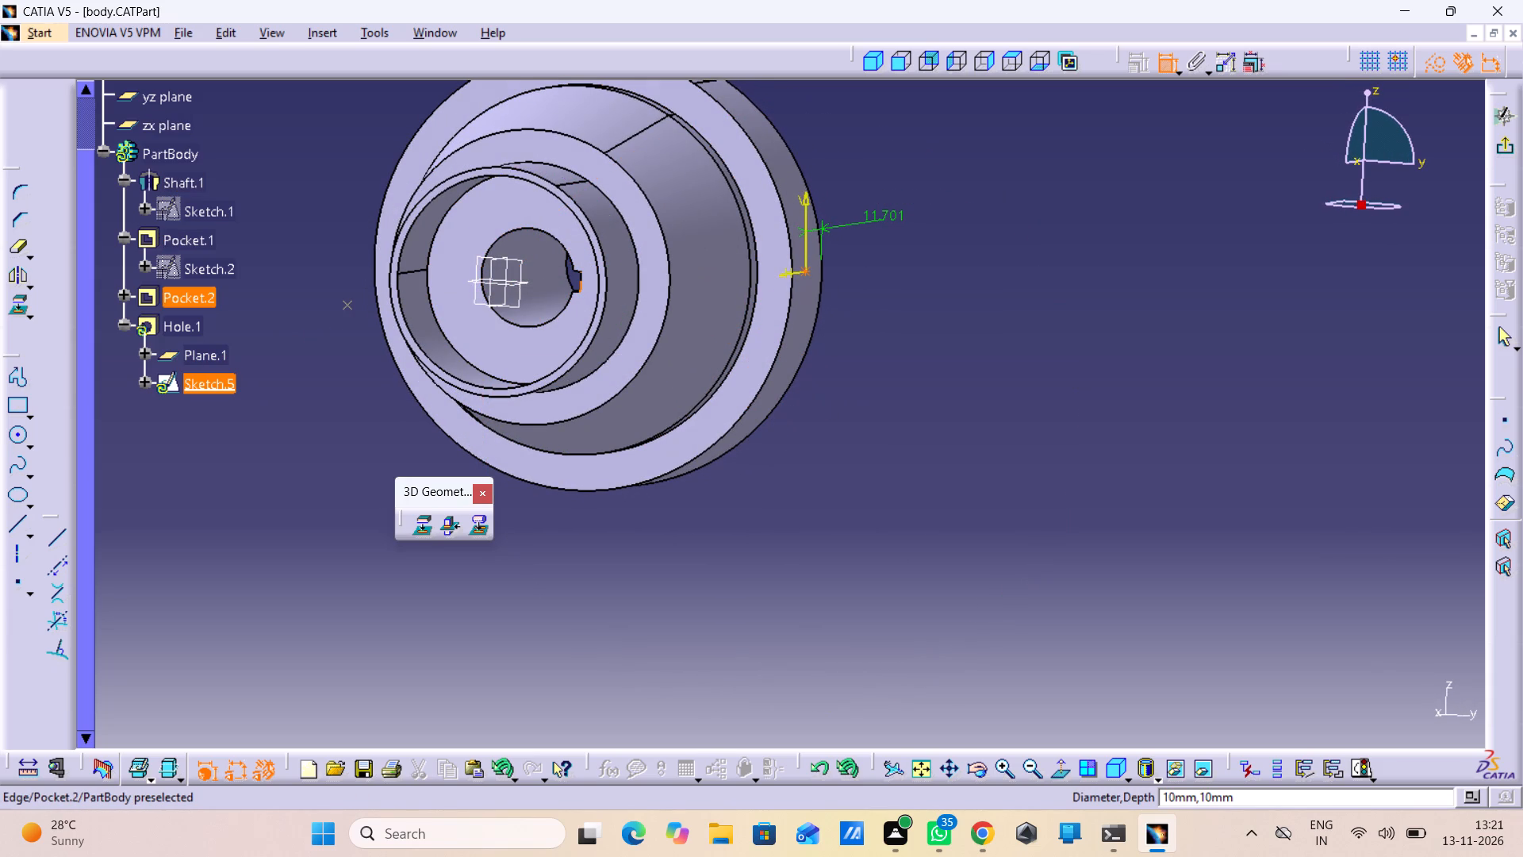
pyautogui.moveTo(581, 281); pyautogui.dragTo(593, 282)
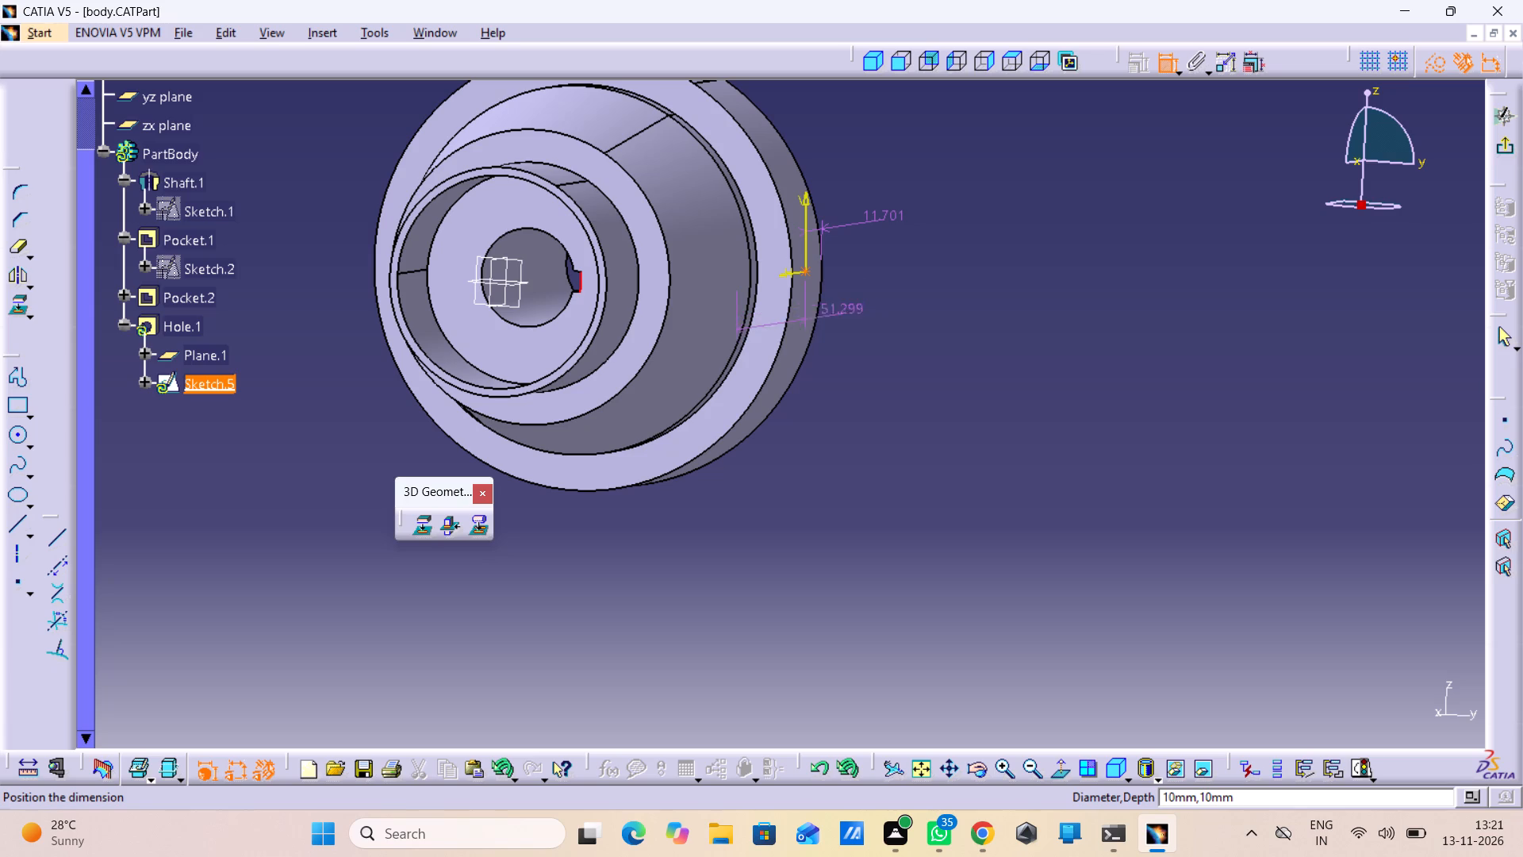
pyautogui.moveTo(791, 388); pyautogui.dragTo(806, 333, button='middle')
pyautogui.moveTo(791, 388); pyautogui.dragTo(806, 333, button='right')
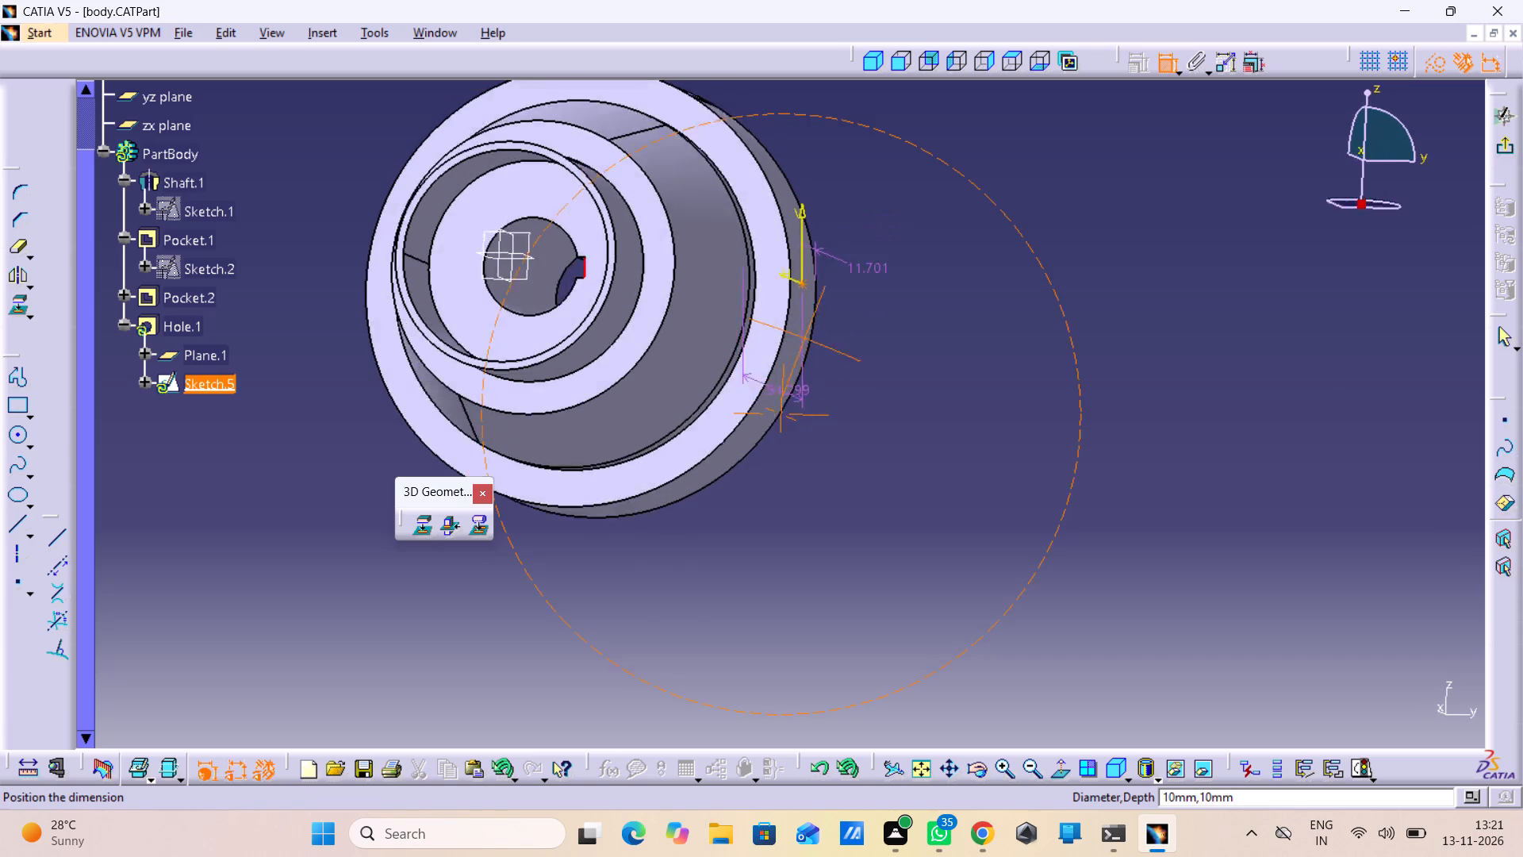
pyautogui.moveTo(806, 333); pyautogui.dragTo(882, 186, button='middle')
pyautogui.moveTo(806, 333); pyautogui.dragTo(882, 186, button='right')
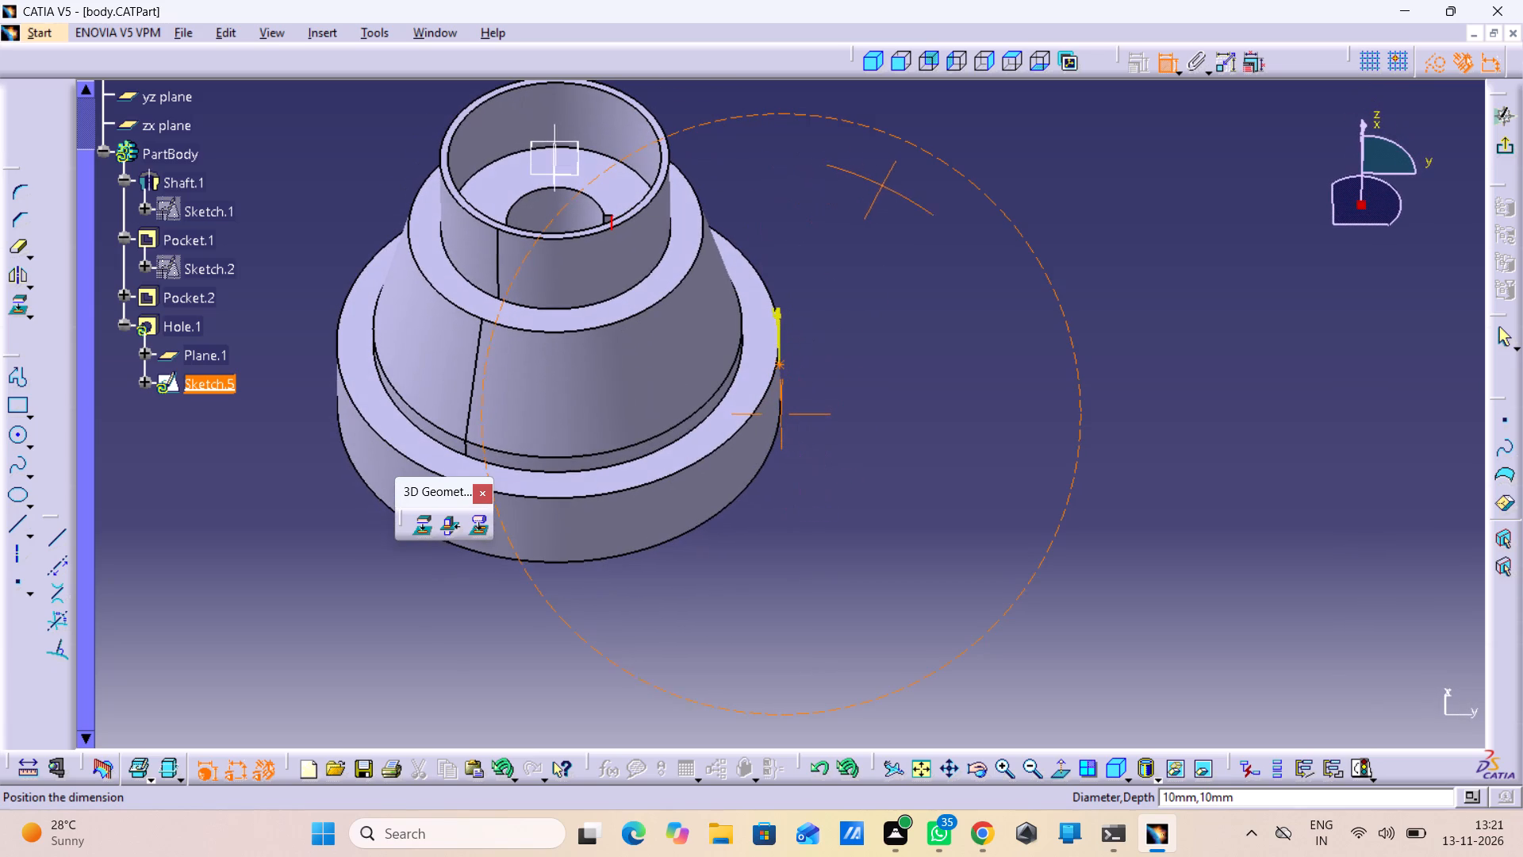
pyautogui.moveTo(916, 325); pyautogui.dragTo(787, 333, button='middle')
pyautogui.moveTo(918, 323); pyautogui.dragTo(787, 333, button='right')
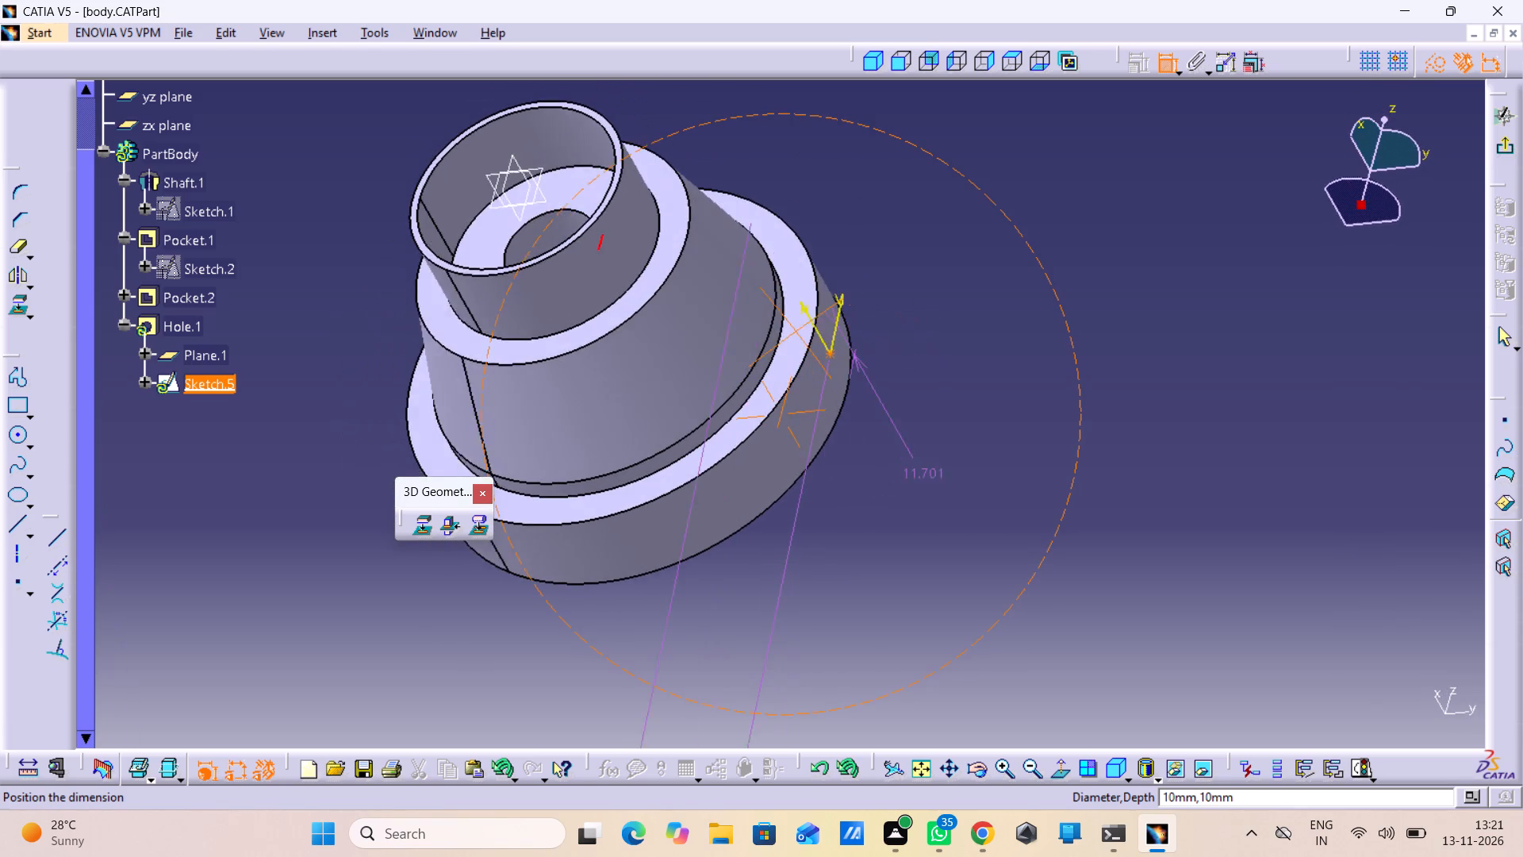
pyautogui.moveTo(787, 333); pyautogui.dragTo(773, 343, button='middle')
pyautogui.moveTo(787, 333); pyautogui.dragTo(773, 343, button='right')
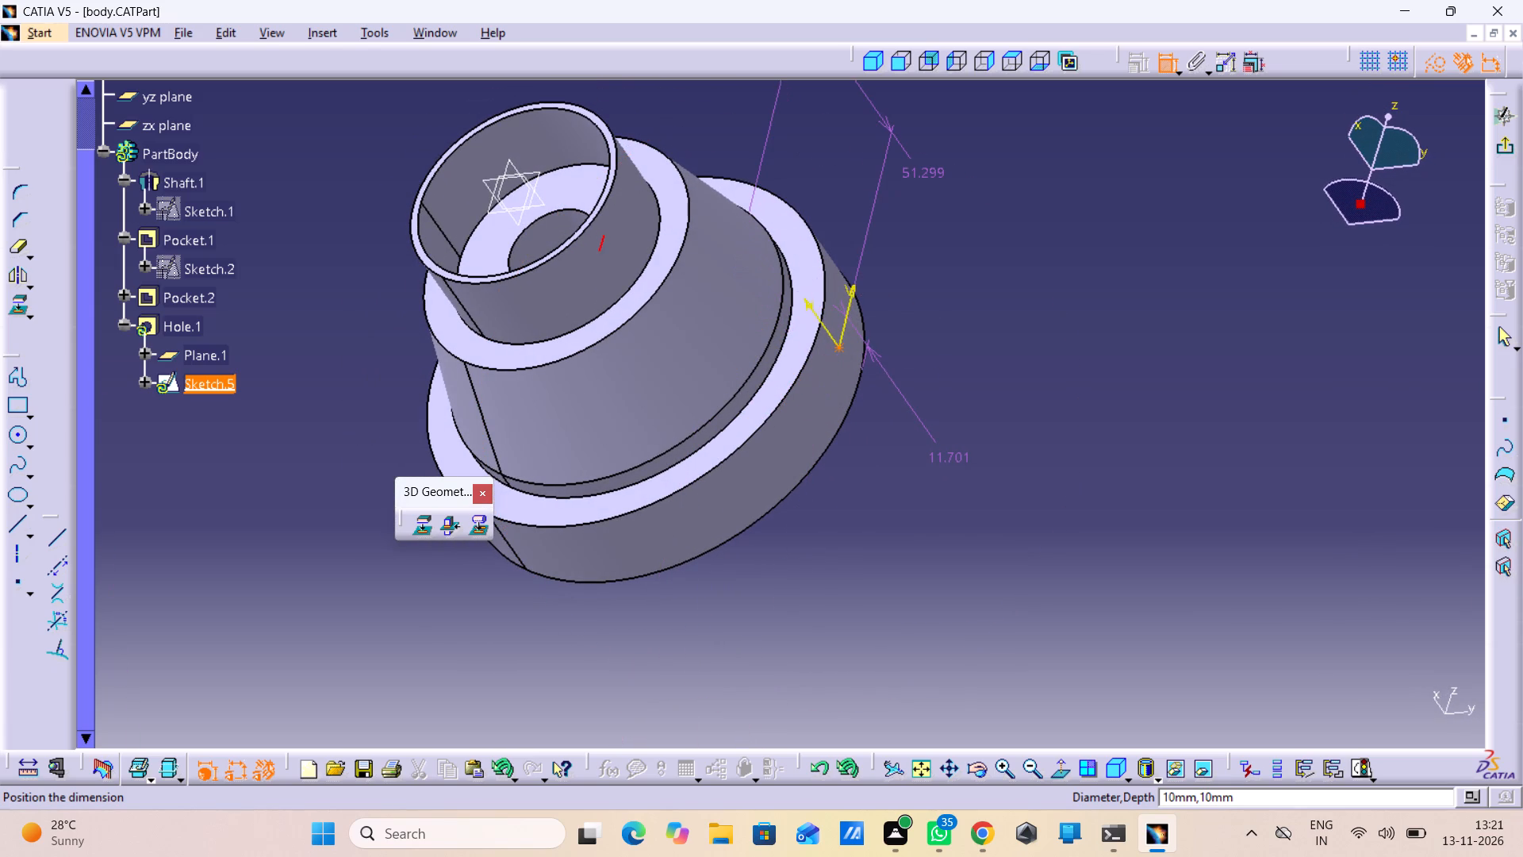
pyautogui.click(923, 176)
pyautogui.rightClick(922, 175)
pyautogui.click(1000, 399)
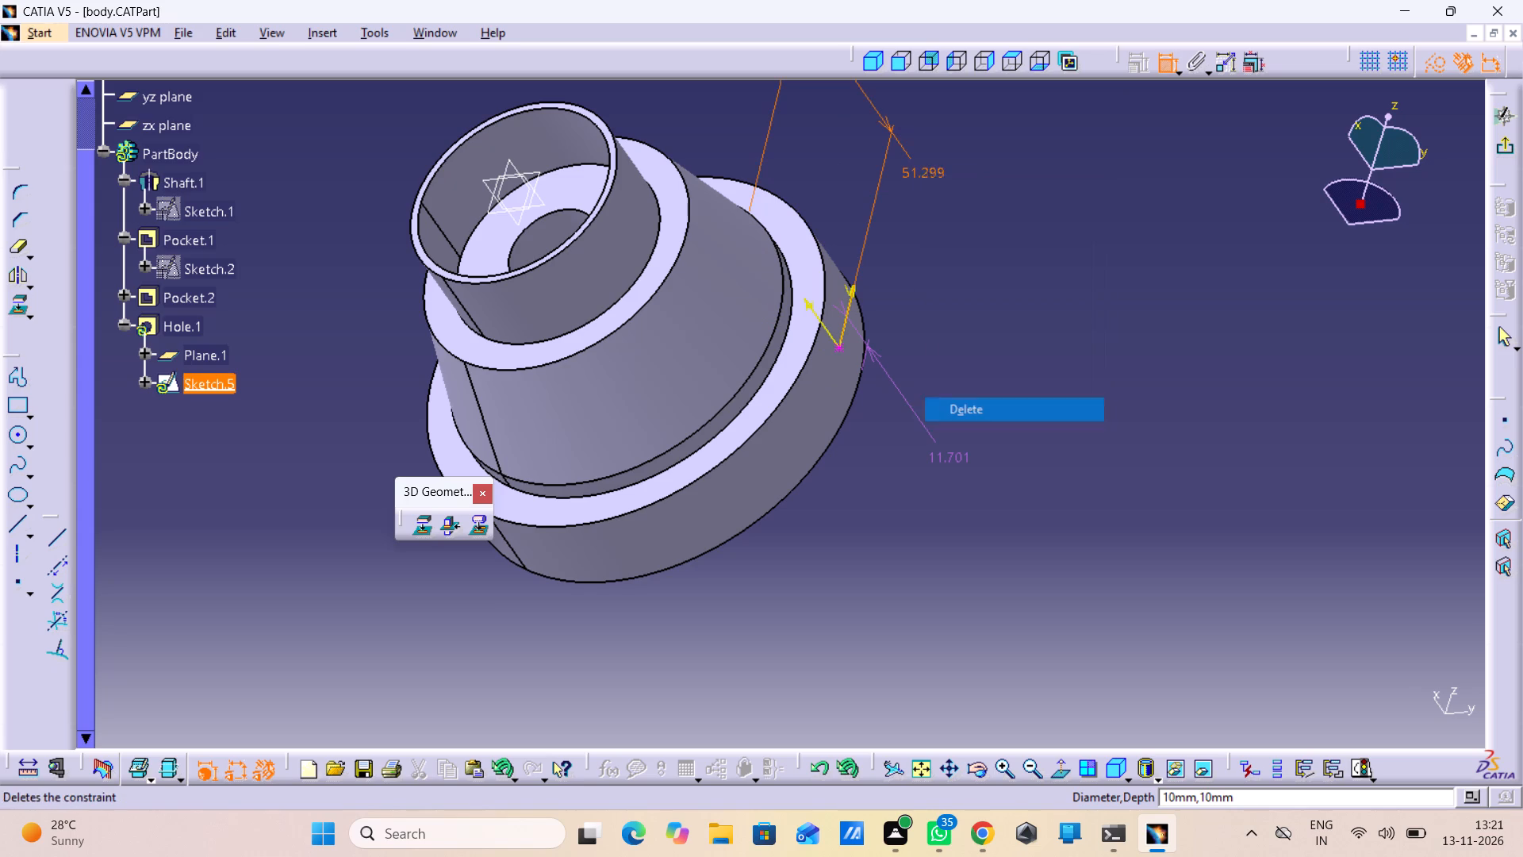
# Examine the hole's centre point on the flange rim relative to the body's bore and central axis.
pyautogui.moveTo(1008, 353); pyautogui.dragTo(897, 518, button='middle')
pyautogui.moveTo(1008, 353); pyautogui.dragTo(897, 518, button='right')
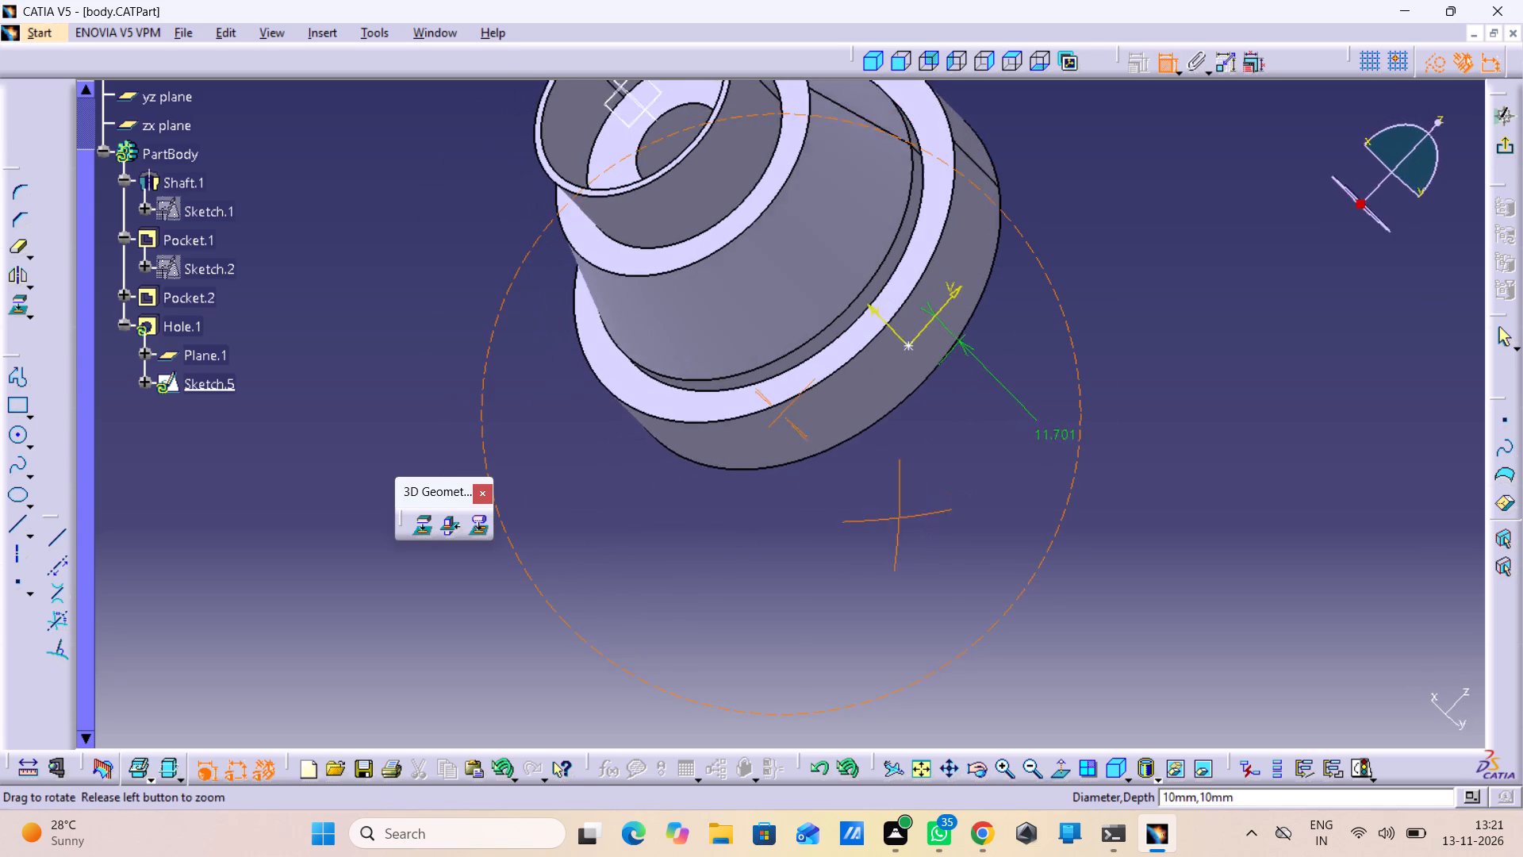
pyautogui.moveTo(897, 518); pyautogui.dragTo(840, 548, button='middle')
pyautogui.moveTo(897, 518); pyautogui.dragTo(840, 548, button='right')
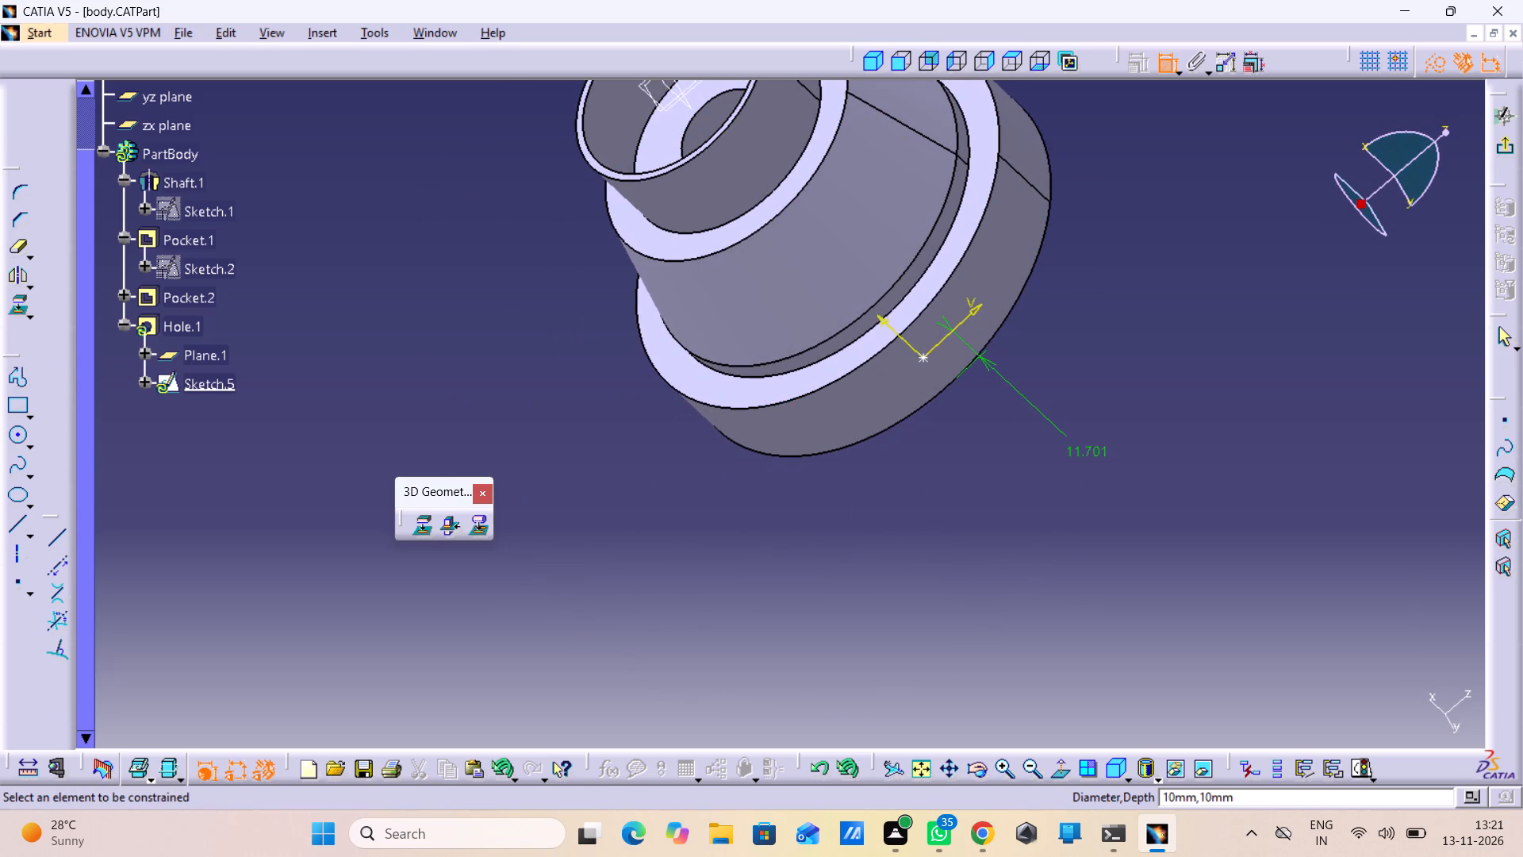
pyautogui.moveTo(1076, 186); pyautogui.dragTo(1184, 370, button='middle')
pyautogui.moveTo(1076, 186); pyautogui.dragTo(1184, 370, button='right')
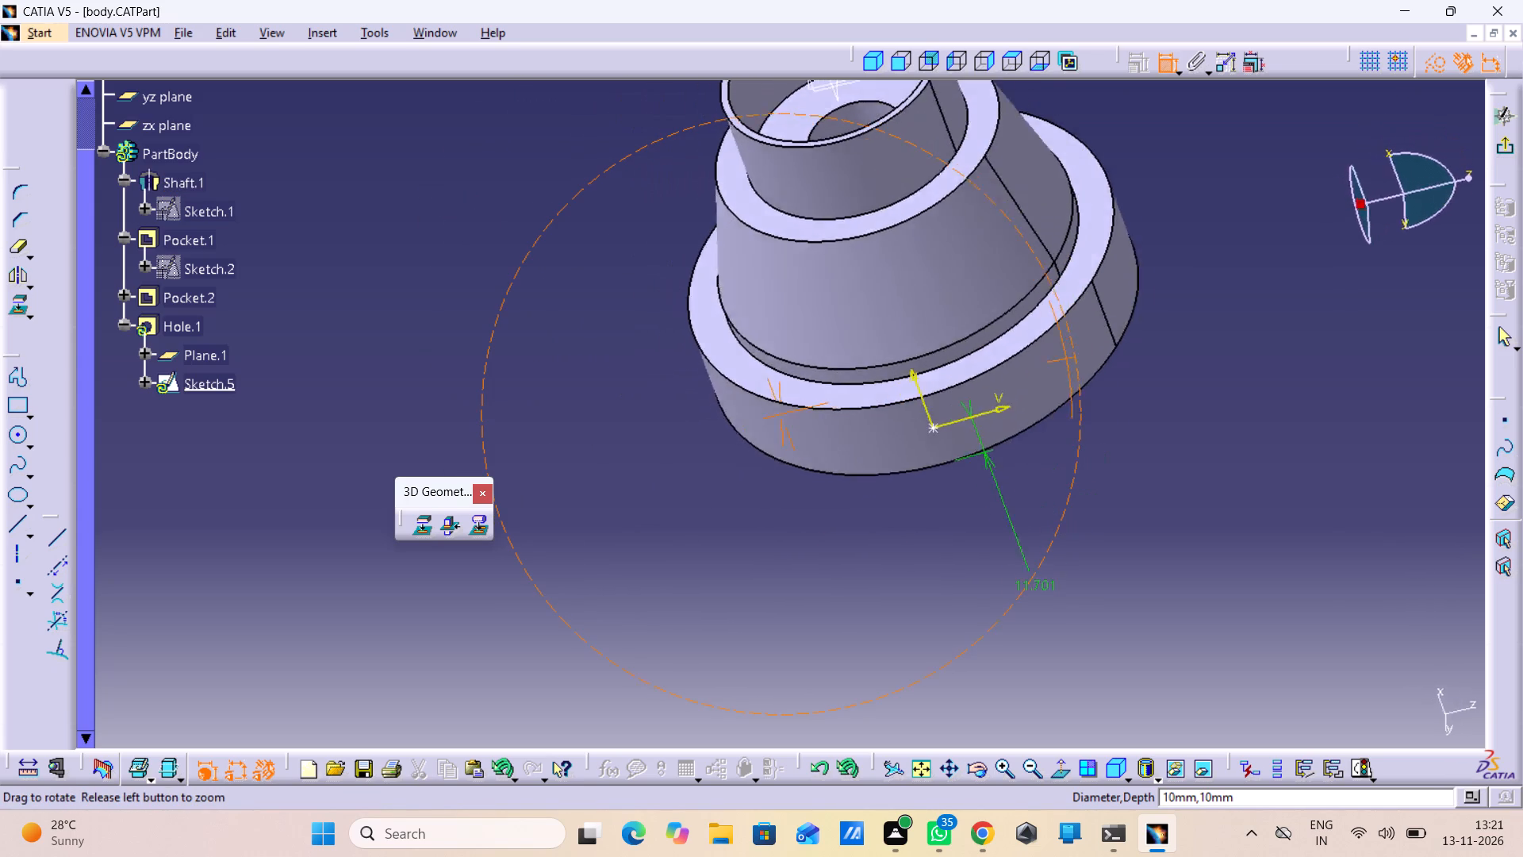
pyautogui.moveTo(1184, 370); pyautogui.dragTo(1222, 455, button='right')
pyautogui.moveTo(1184, 370); pyautogui.dragTo(1223, 457, button='middle')
pyautogui.moveTo(888, 296); pyautogui.dragTo(929, 371, button='middle')
pyautogui.moveTo(910, 342); pyautogui.dragTo(929, 371, button='right')
pyautogui.scroll(-1, 678, 354)
pyautogui.moveTo(579, 332); pyautogui.dragTo(444, 277, button='middle')
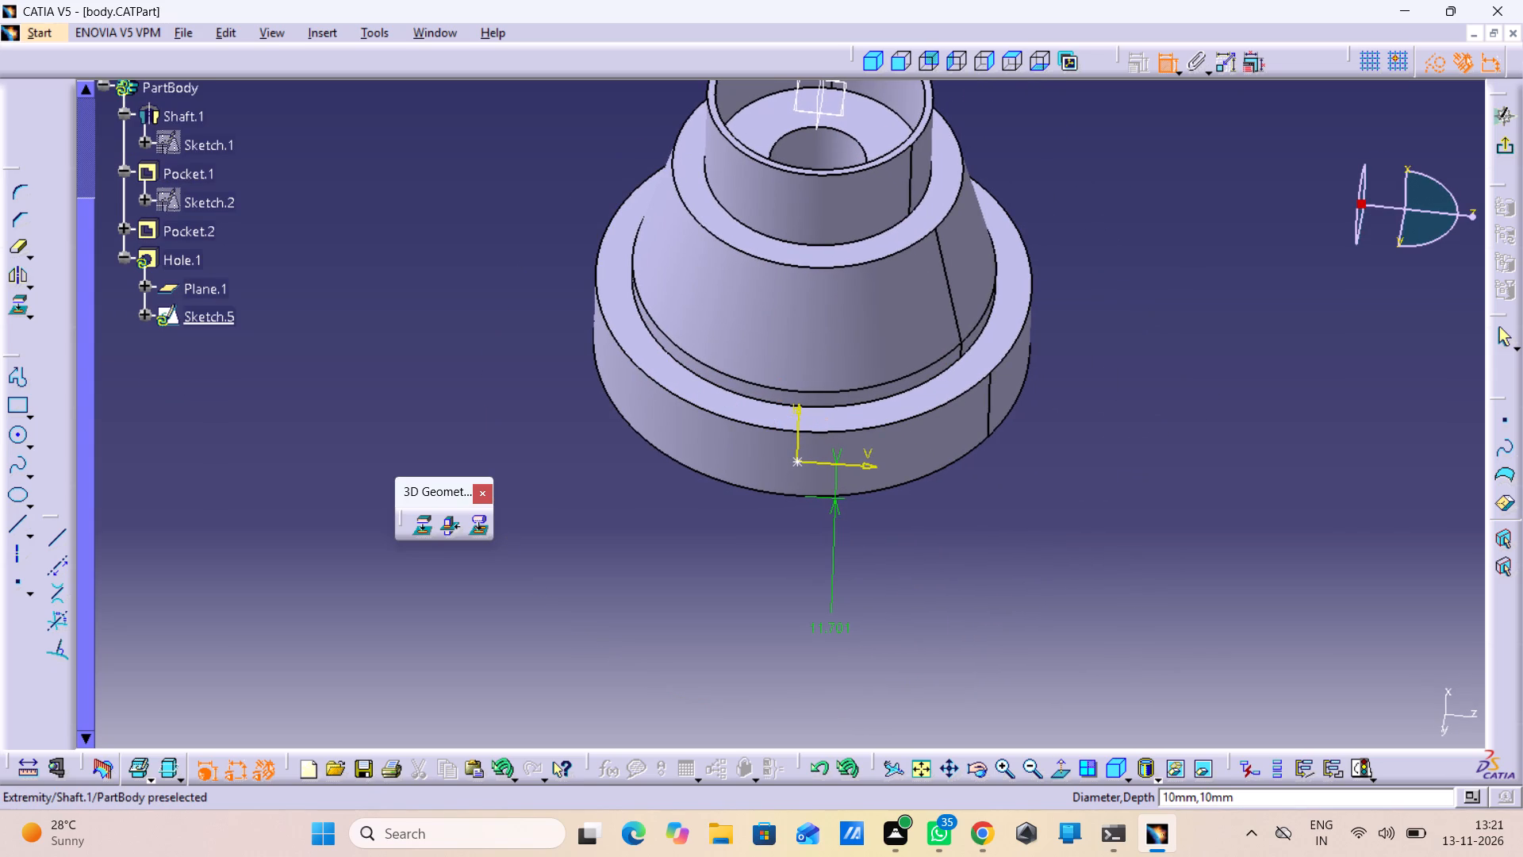
pyautogui.moveTo(827, 283); pyautogui.dragTo(859, 298, button='middle')
pyautogui.rightClick(834, 282)
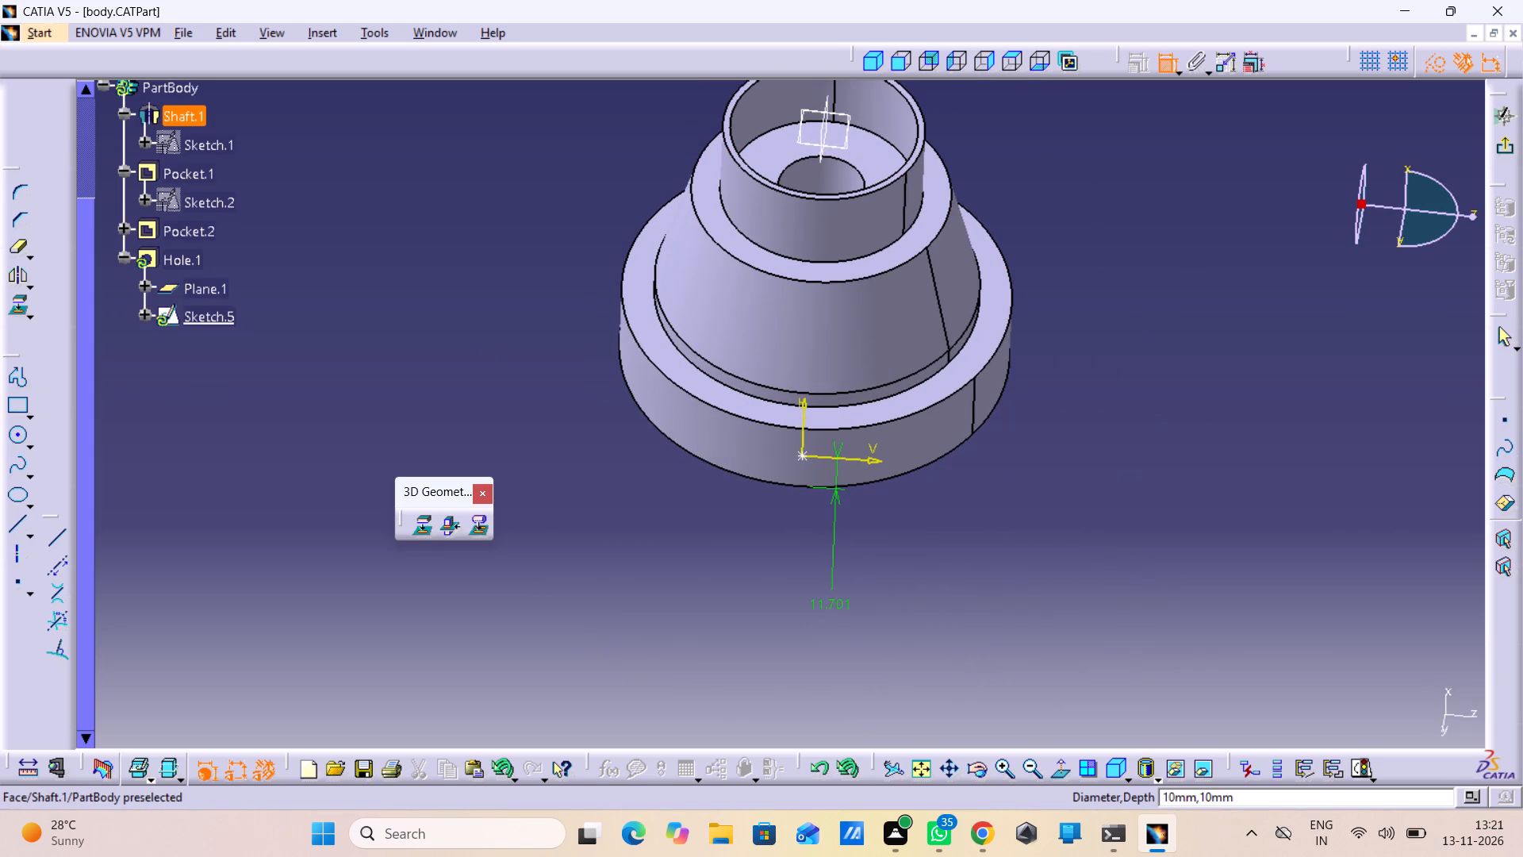
pyautogui.moveTo(1130, 279); pyautogui.dragTo(1130, 293, button='middle')
pyautogui.rightClick(1130, 279)
pyautogui.moveTo(798, 313); pyautogui.dragTo(799, 313, button='middle')
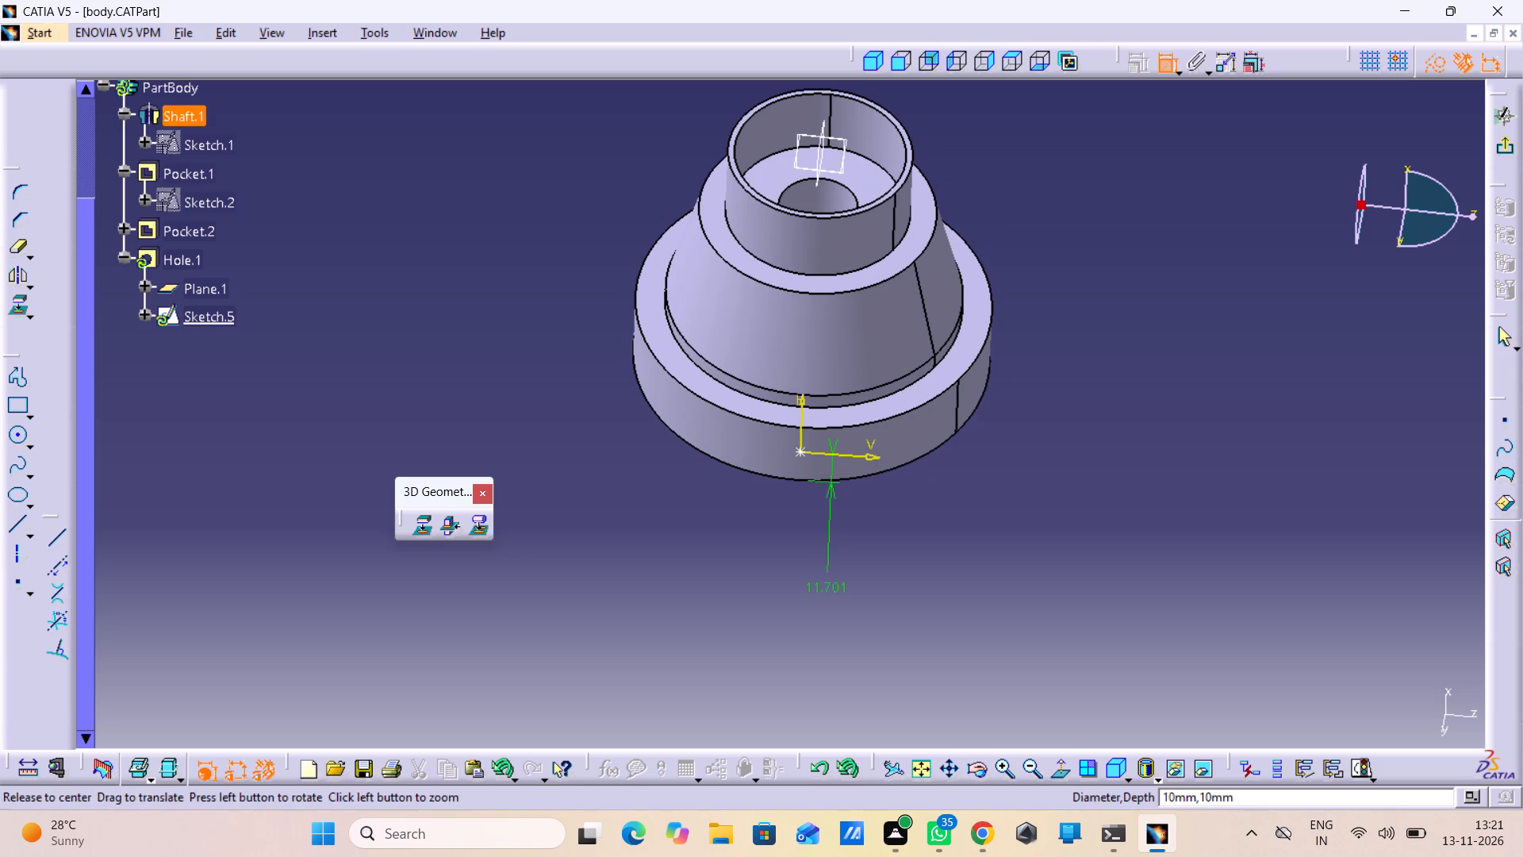
pyautogui.moveTo(799, 313); pyautogui.dragTo(801, 422, button='middle')
pyautogui.moveTo(799, 313); pyautogui.dragTo(801, 422, button='right')
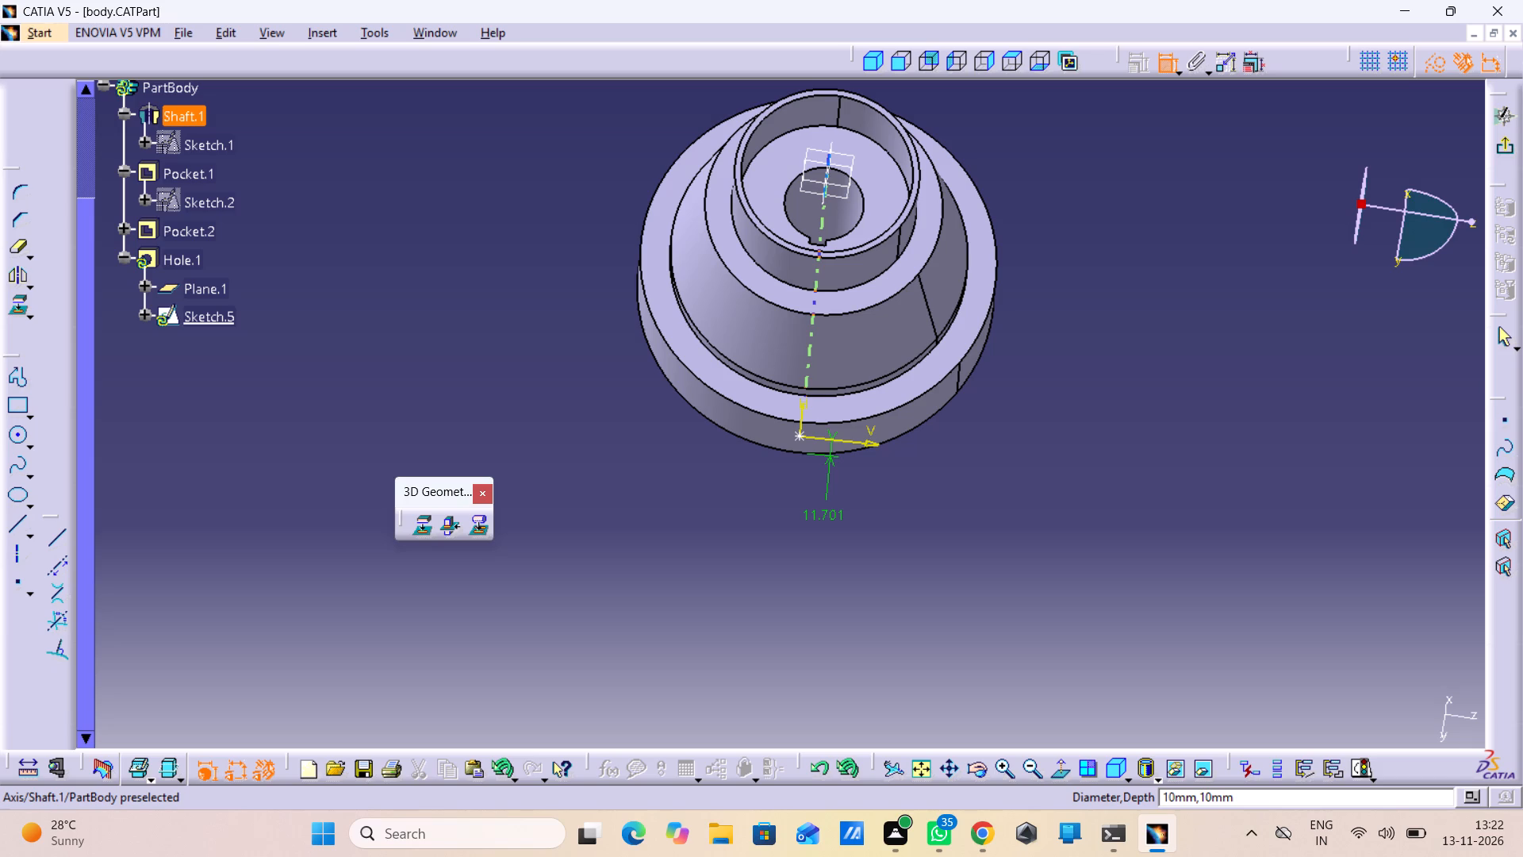
# Dimension the hole's centre point from the body's central revolution axis and place the dimension beside the flange.
pyautogui.click(797, 439)
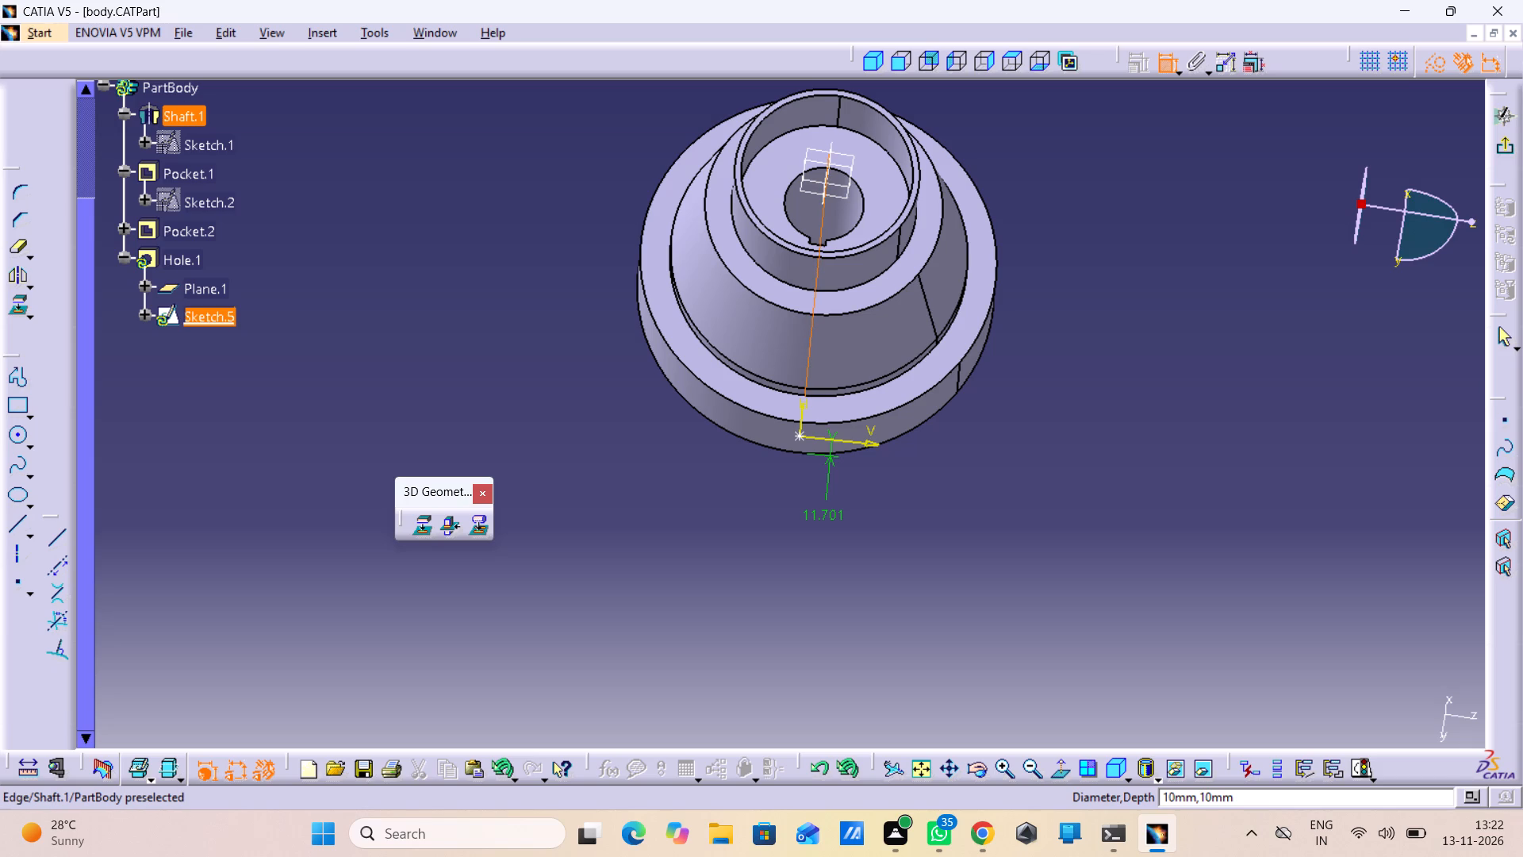
pyautogui.moveTo(977, 511); pyautogui.dragTo(1008, 298, button='middle')
pyautogui.moveTo(977, 511); pyautogui.dragTo(1008, 298, button='right')
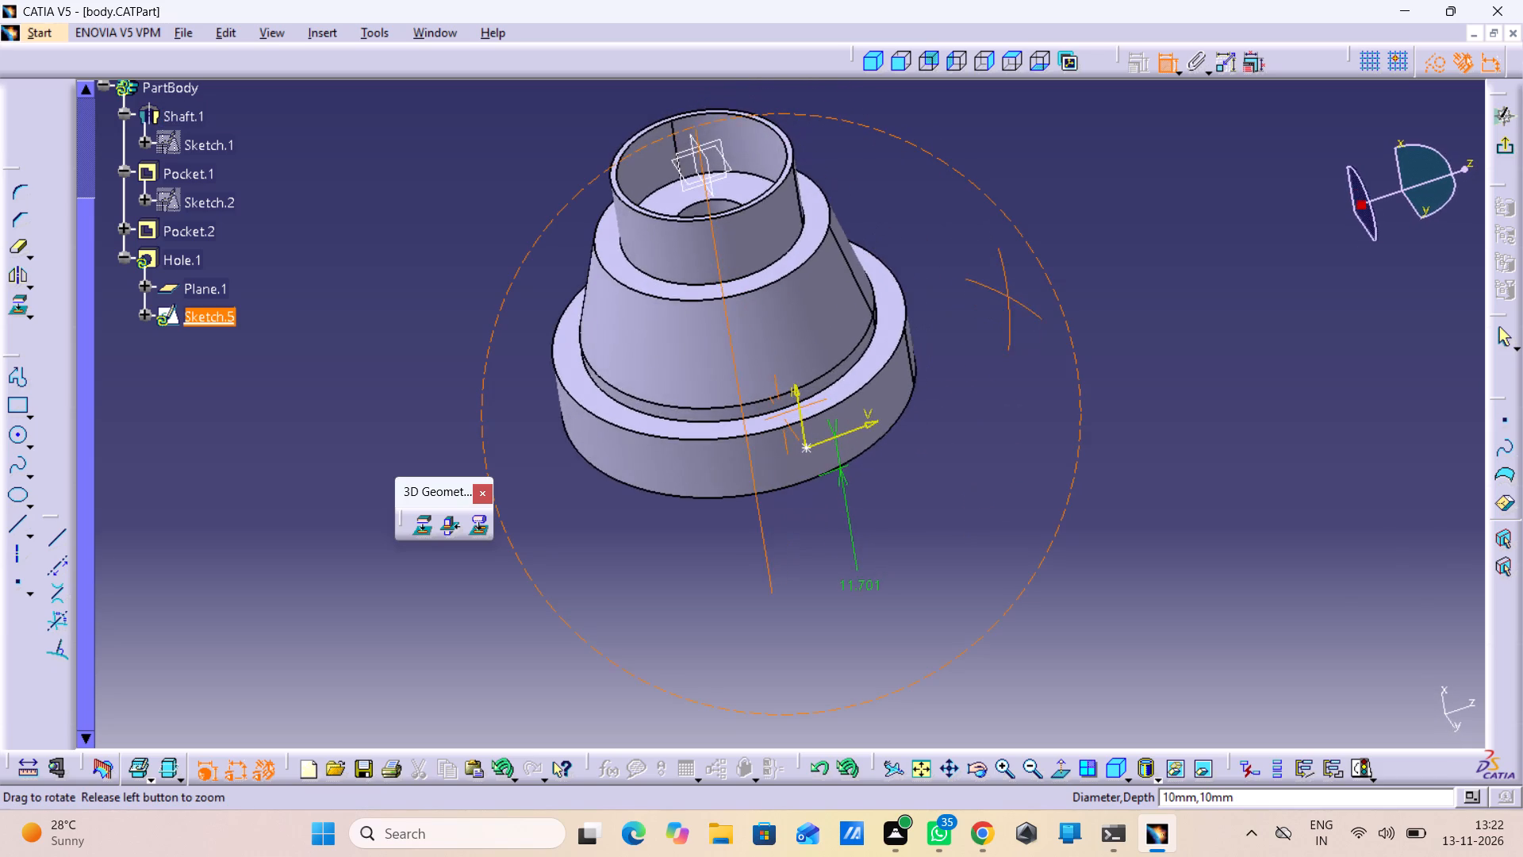
pyautogui.moveTo(1008, 298); pyautogui.dragTo(1025, 289, button='middle')
pyautogui.moveTo(1008, 298); pyautogui.dragTo(1030, 292, button='right')
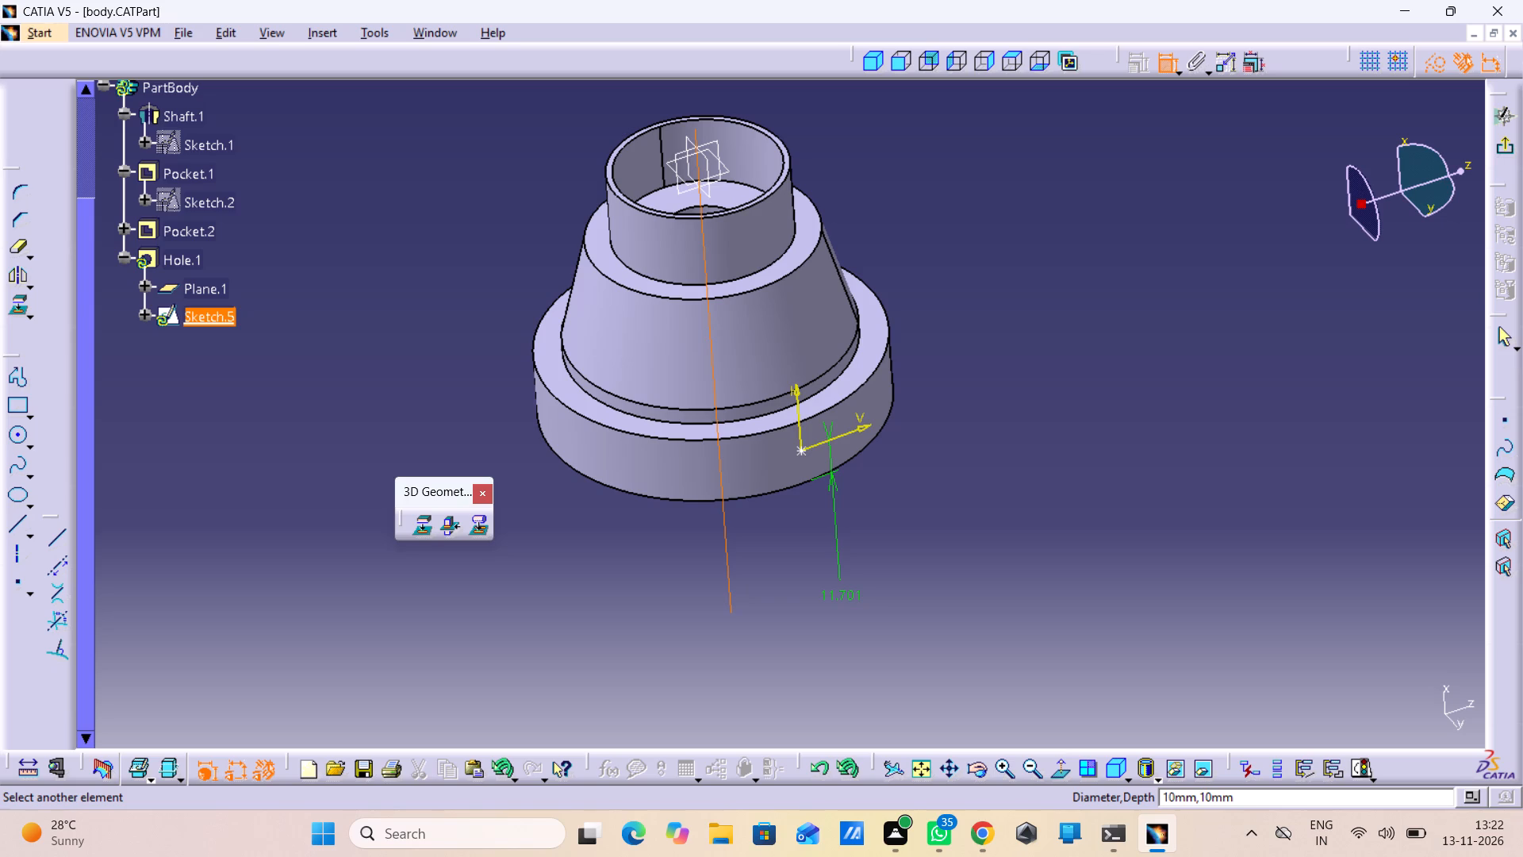
pyautogui.click(799, 449)
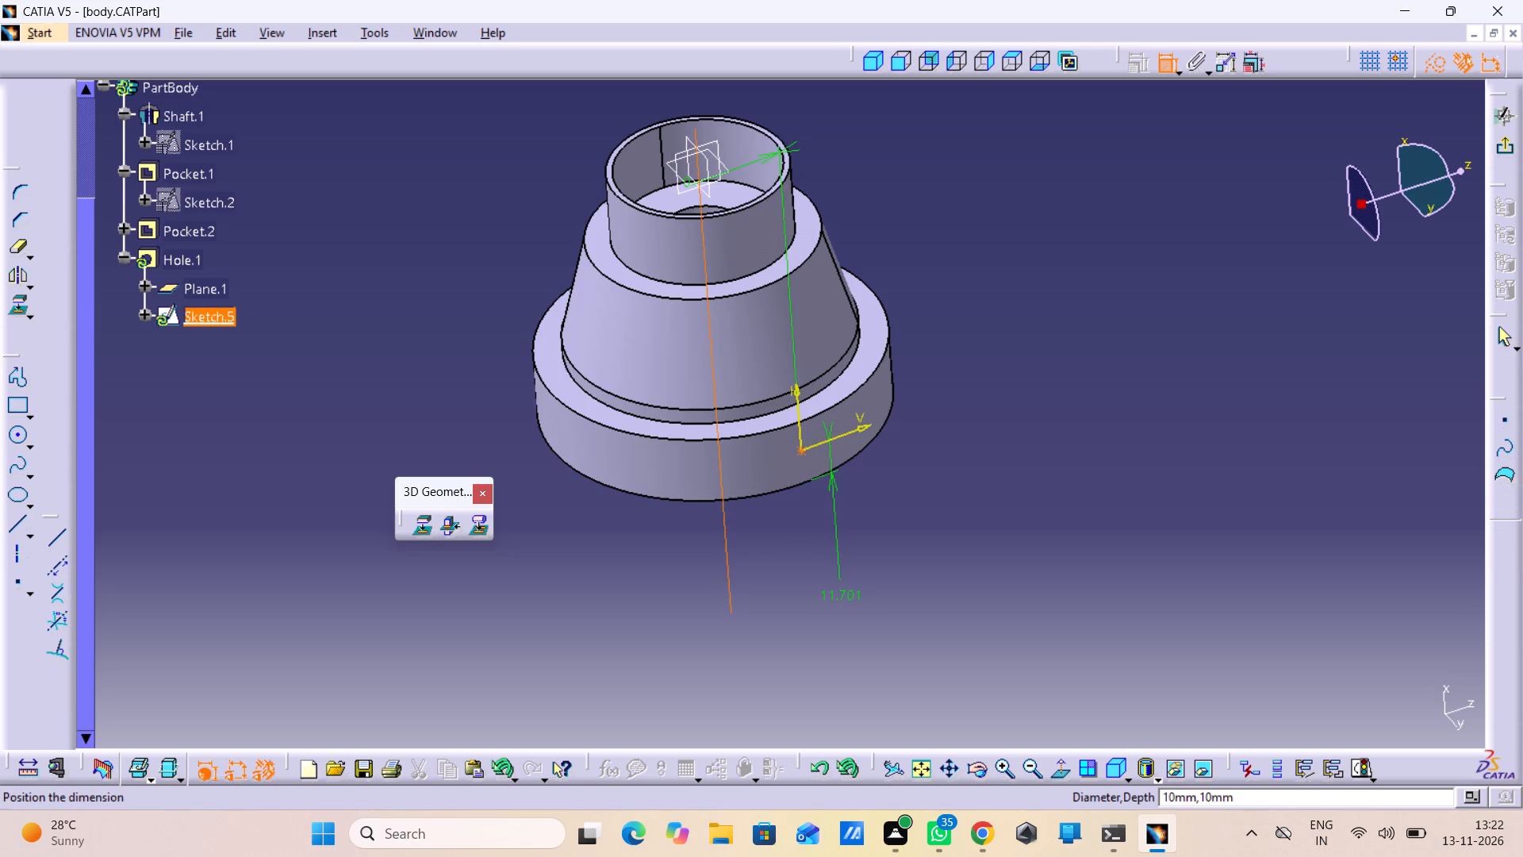
pyautogui.click(965, 482)
pyautogui.moveTo(1066, 479); pyautogui.dragTo(1015, 507, button='middle')
pyautogui.moveTo(1066, 479); pyautogui.dragTo(1015, 507, button='right')
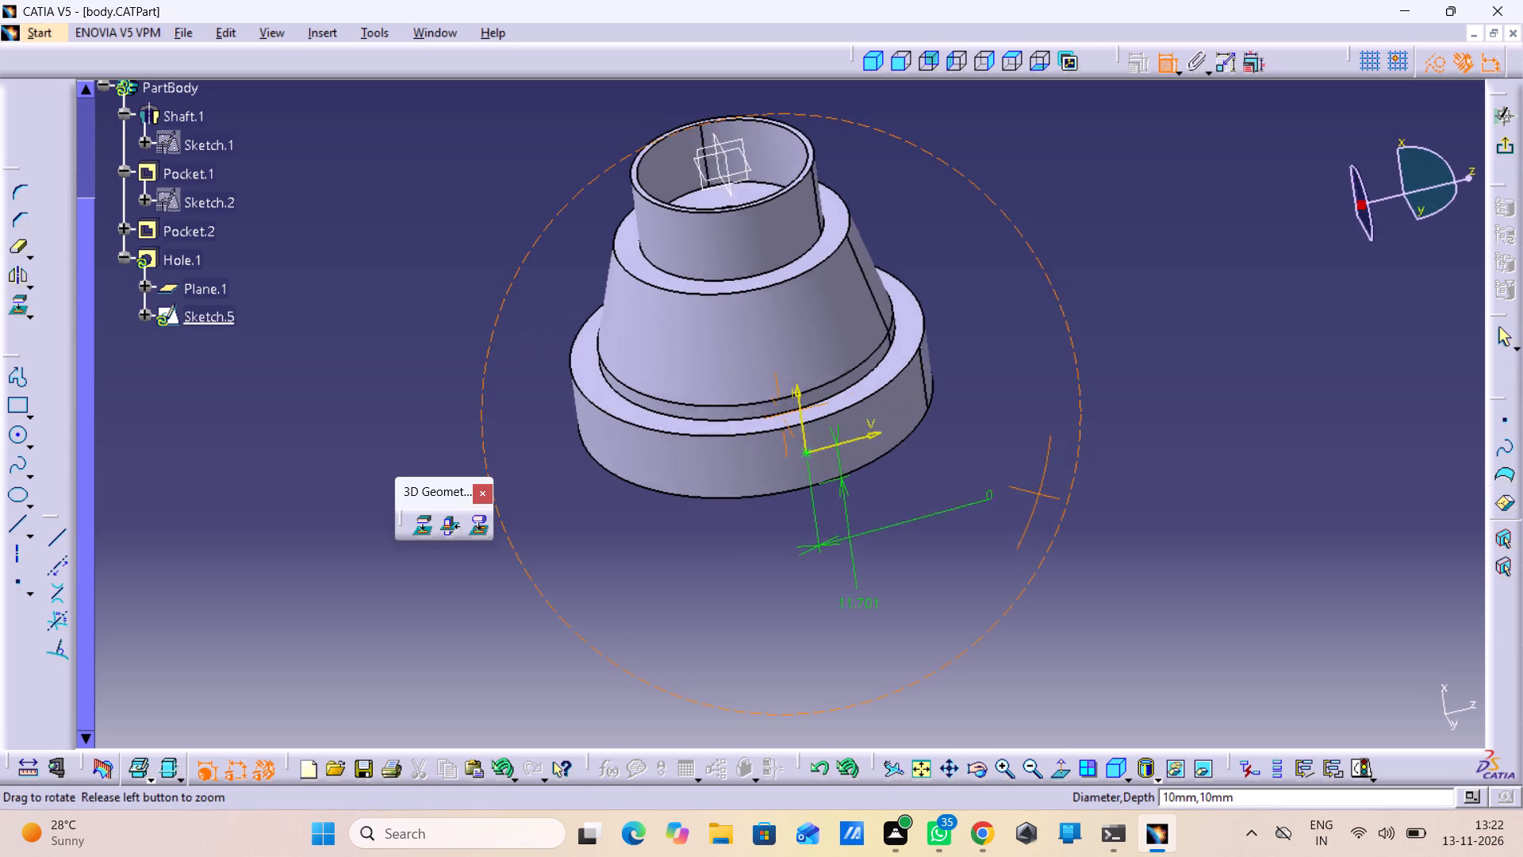
pyautogui.moveTo(1015, 507); pyautogui.dragTo(983, 525, button='middle')
pyautogui.moveTo(1015, 507); pyautogui.dragTo(983, 525, button='right')
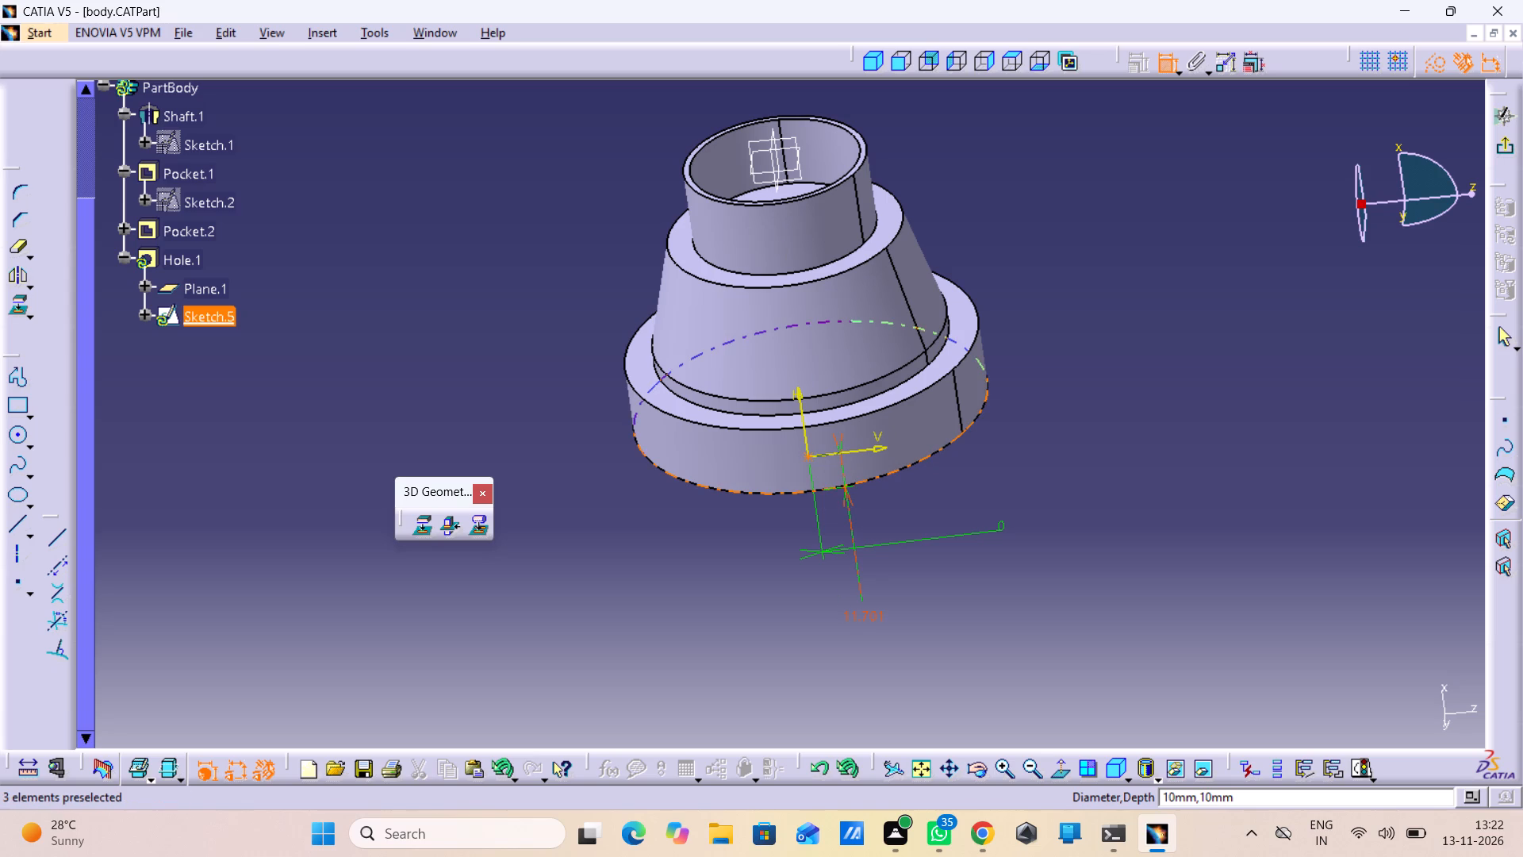
# Set the offset of the hole's centre point from the large flange's outer end edge to 11 mm and leave the positioning sketch.
pyautogui.doubleClick(866, 617)
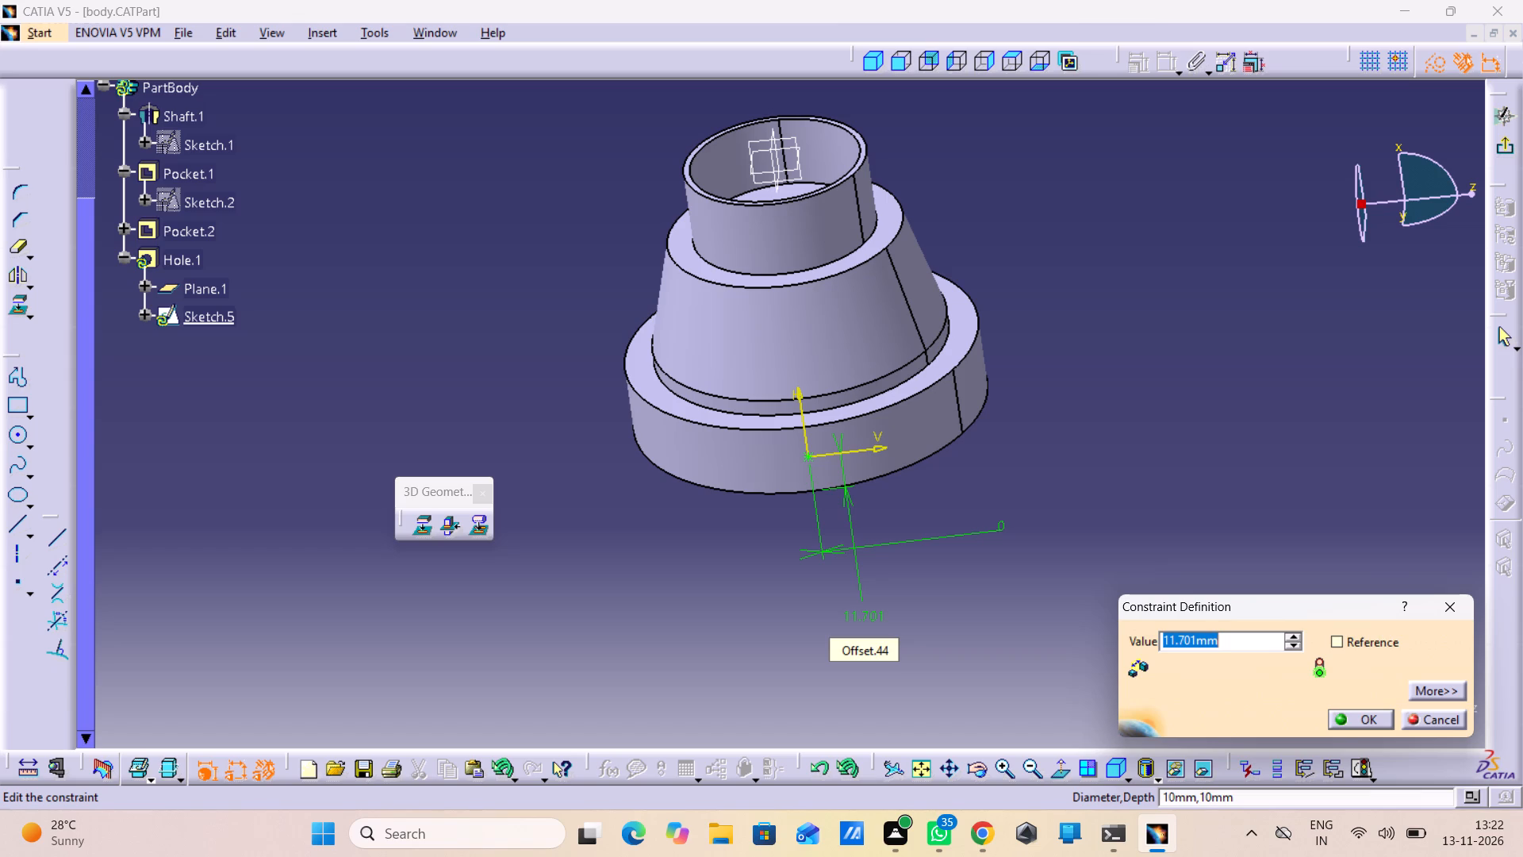
pyautogui.press('1')
pyautogui.press('1')
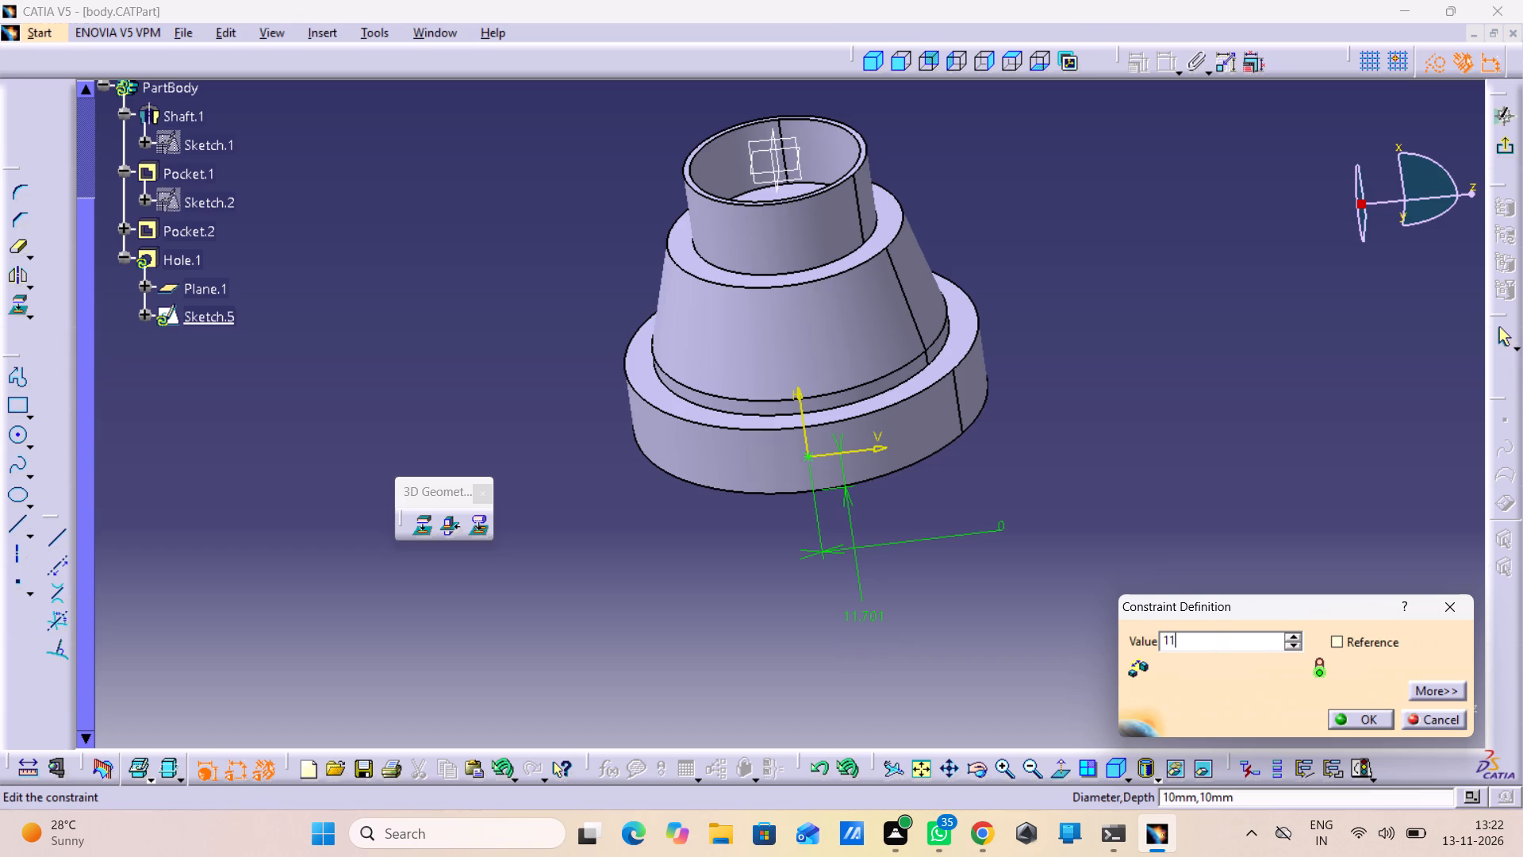
pyautogui.click(1350, 717)
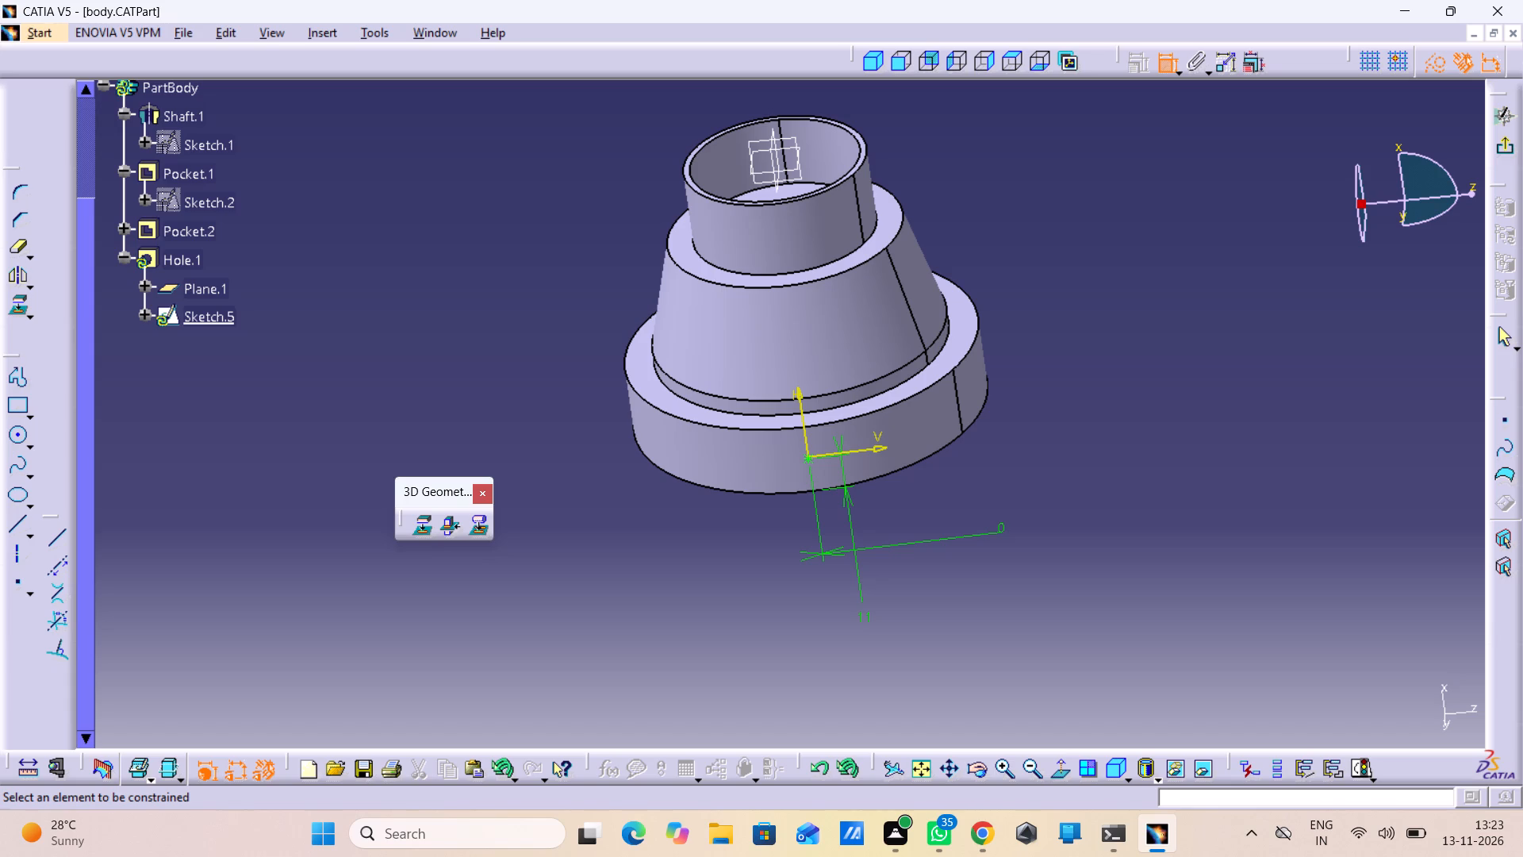
pyautogui.click(1509, 152)
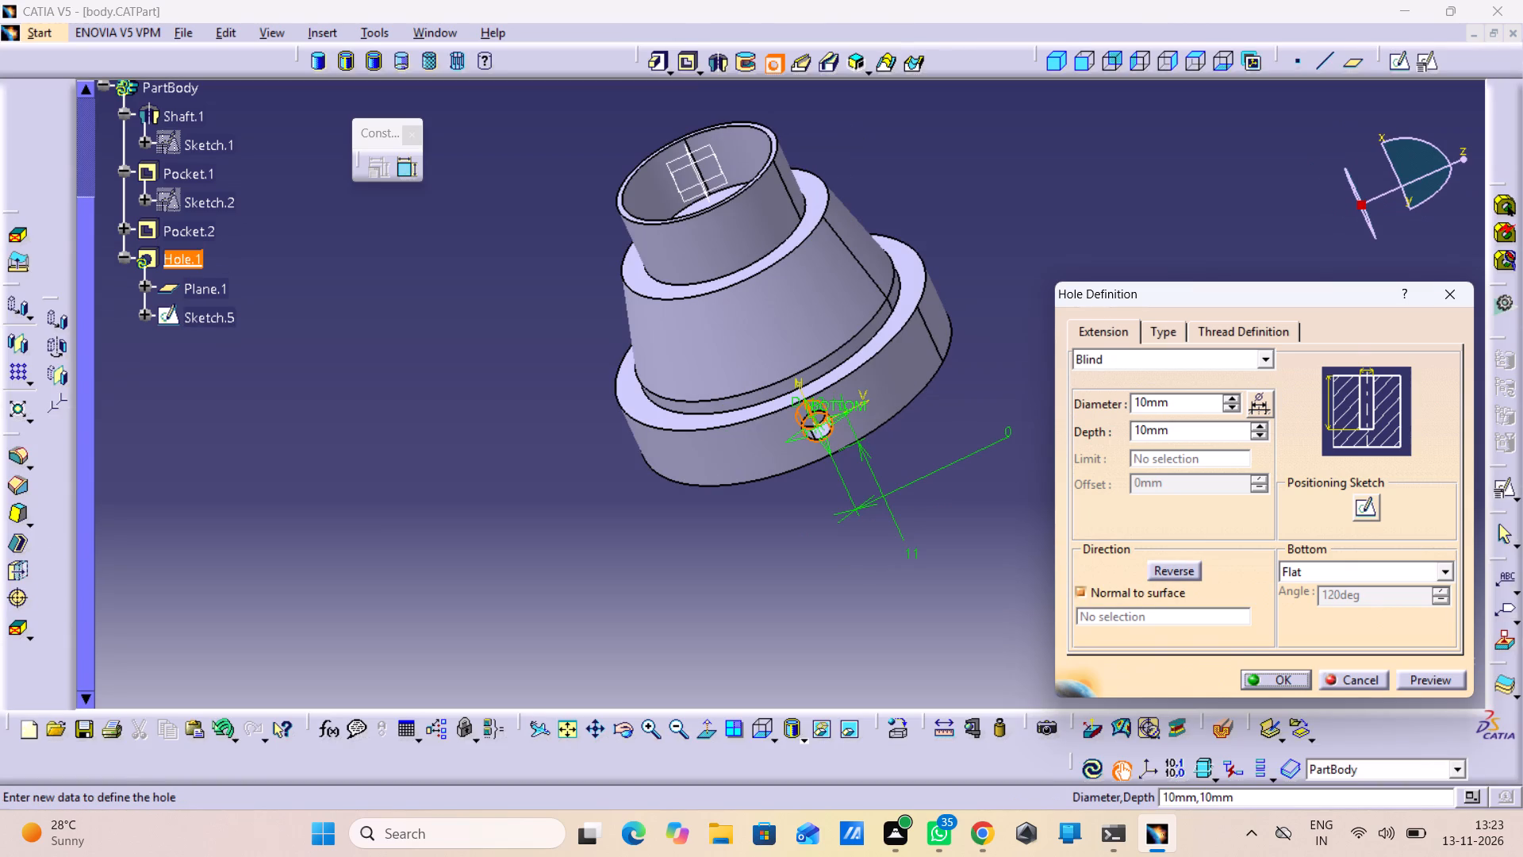
# Review the hole's extension options and thread definition settings.
pyautogui.click(1277, 332)
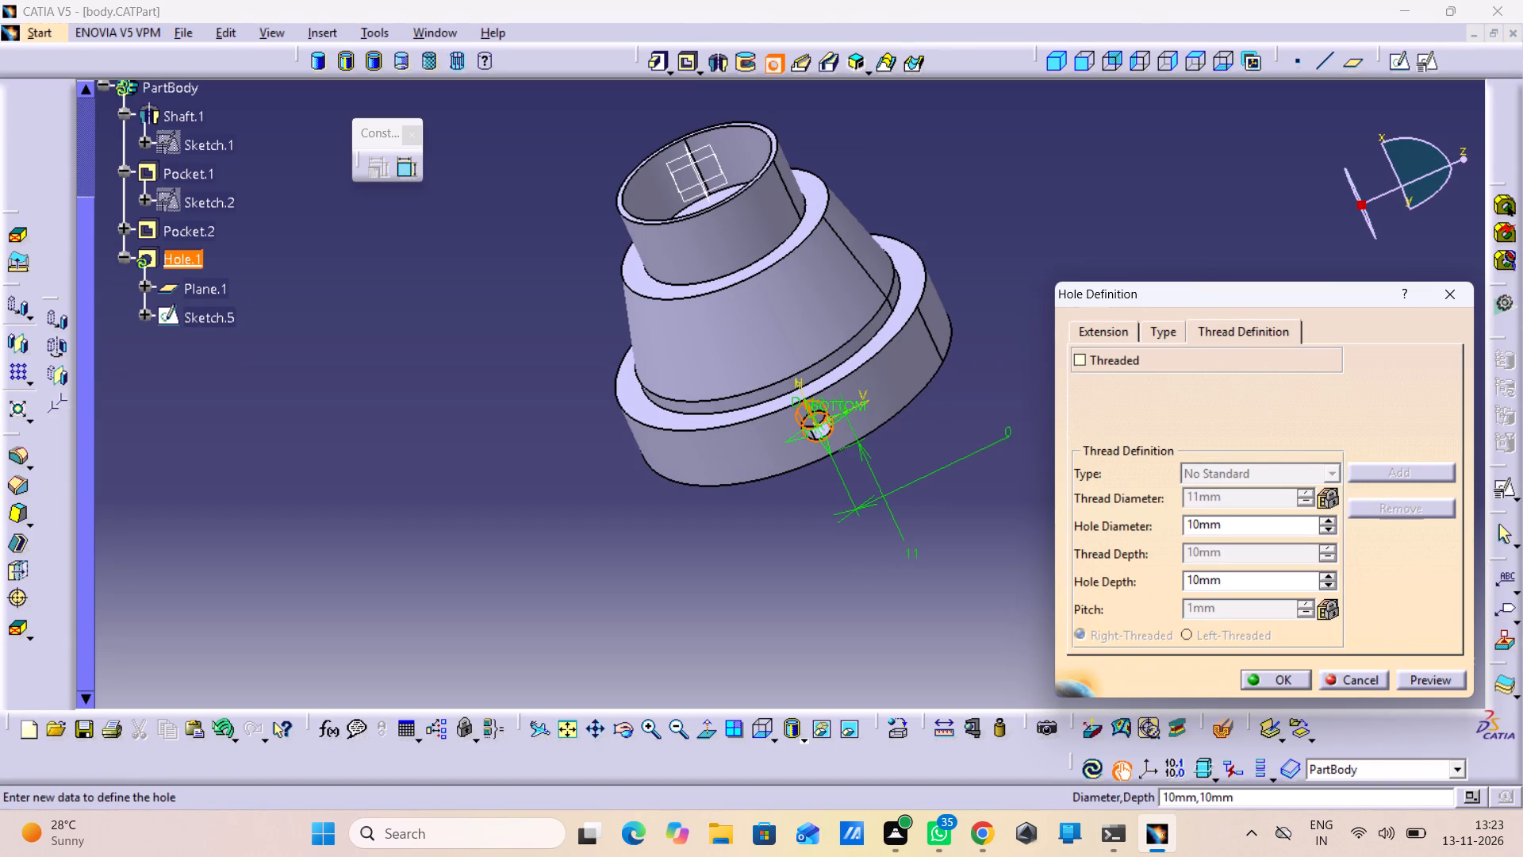
pyautogui.click(1178, 335)
pyautogui.click(1214, 335)
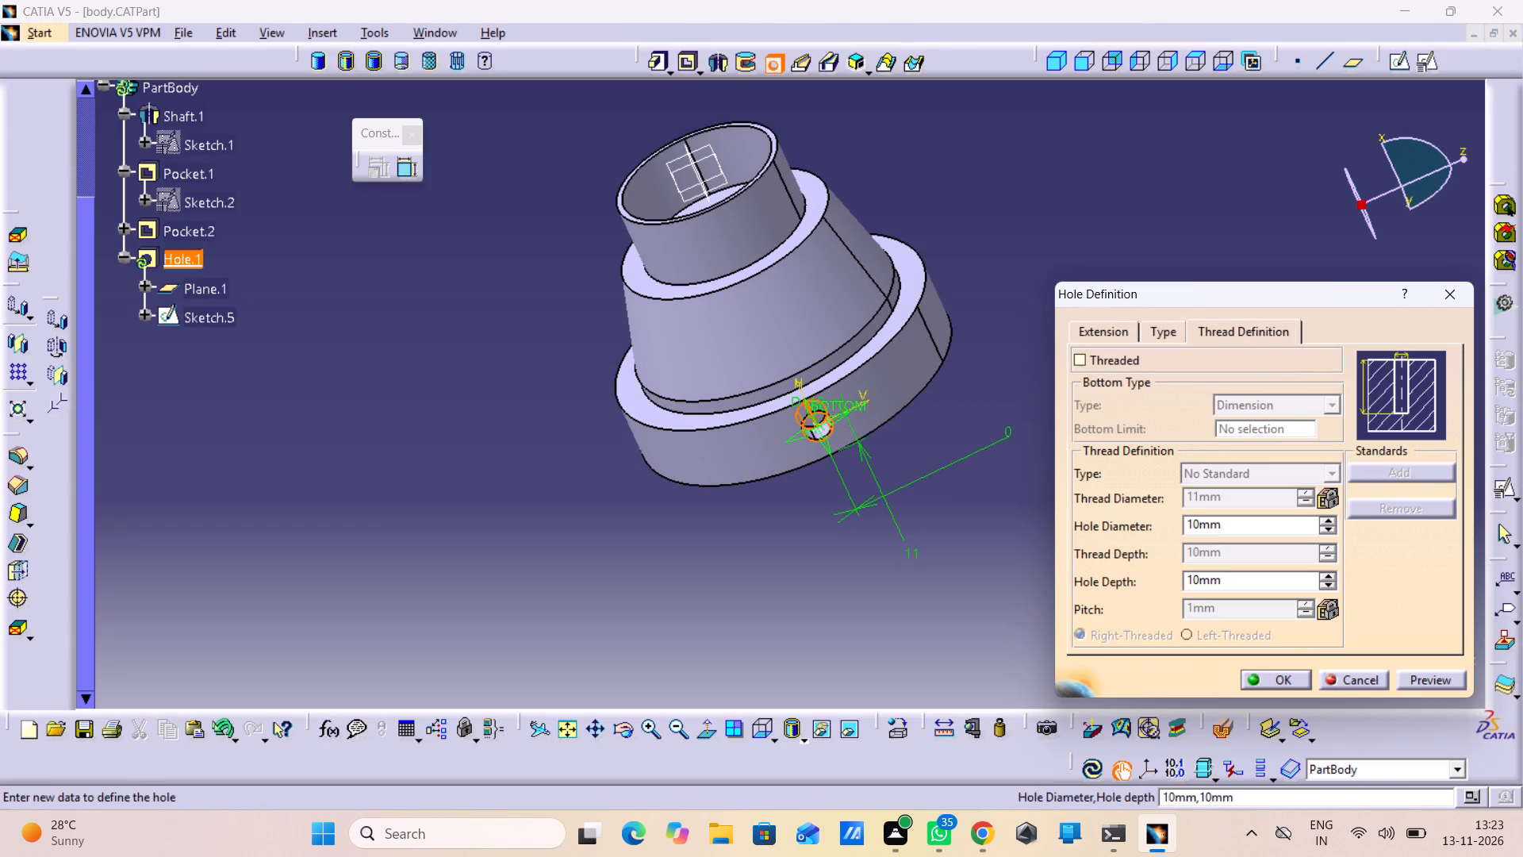
pyautogui.click(1108, 335)
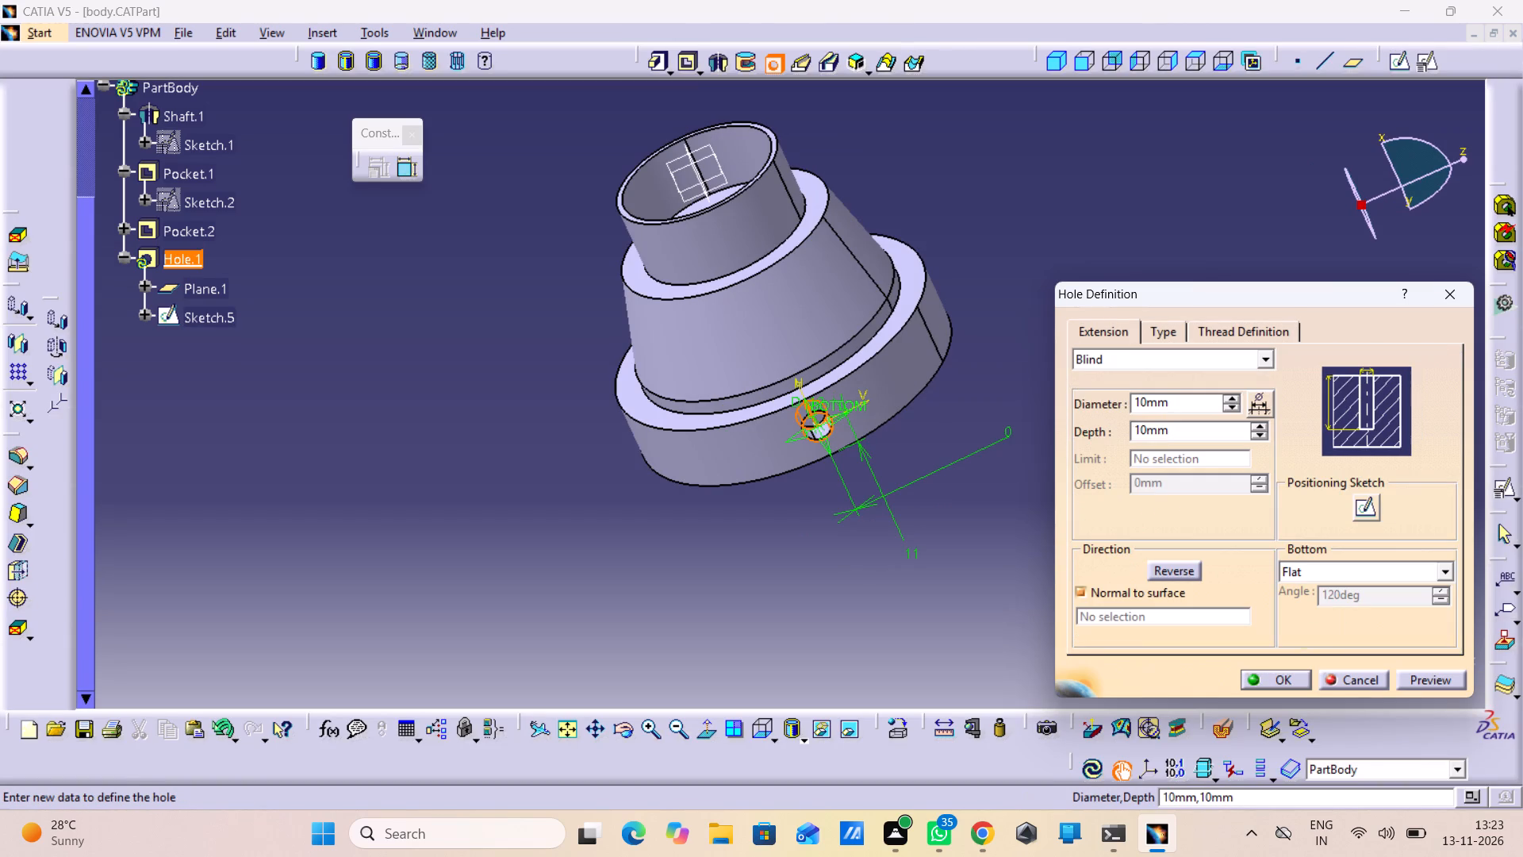
pyautogui.click(1267, 361)
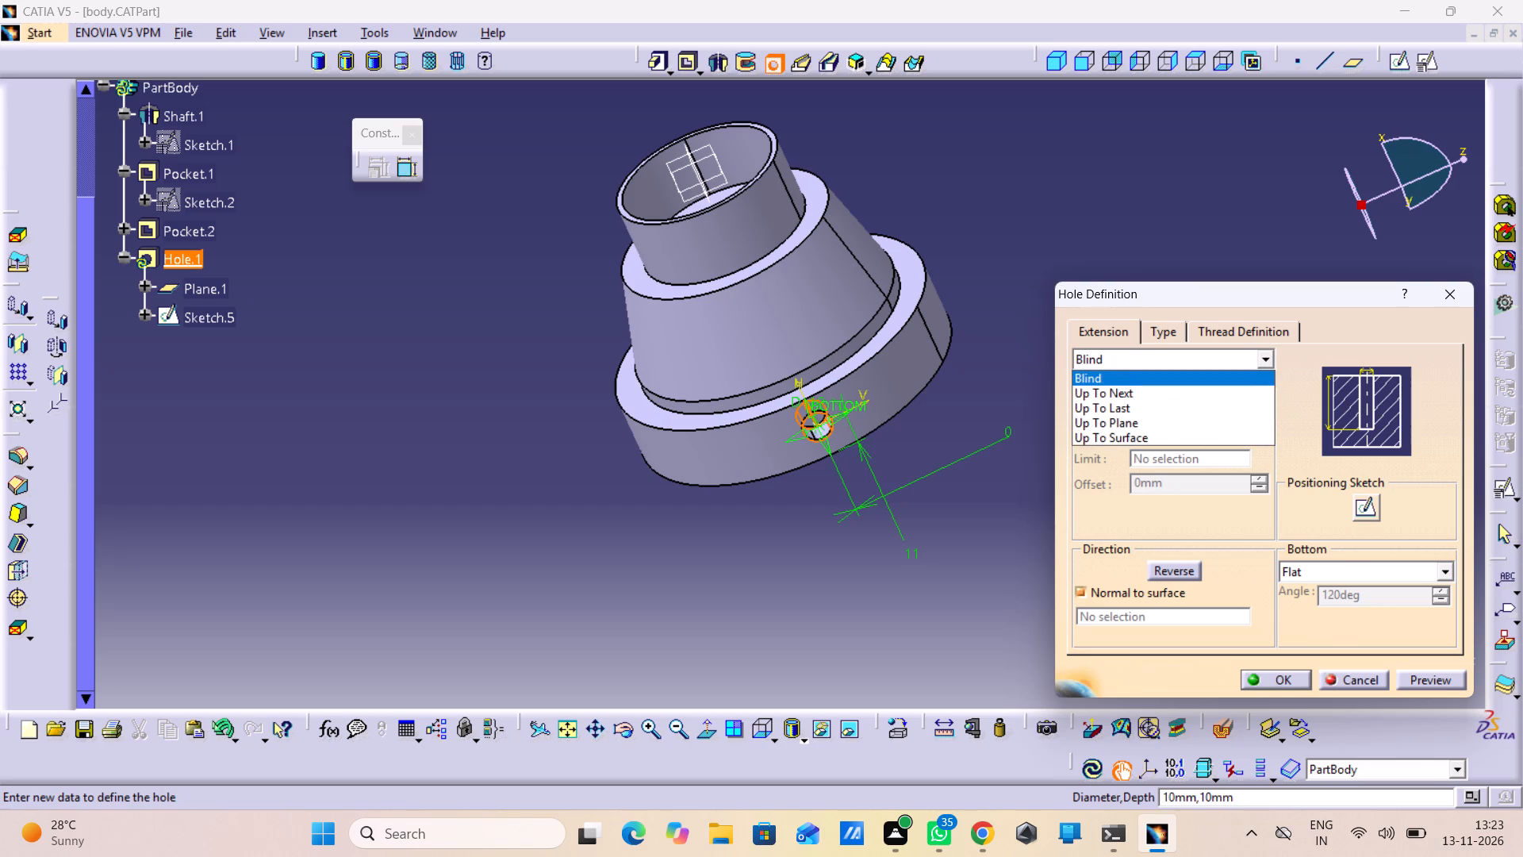
pyautogui.click(1266, 356)
pyautogui.click(1230, 336)
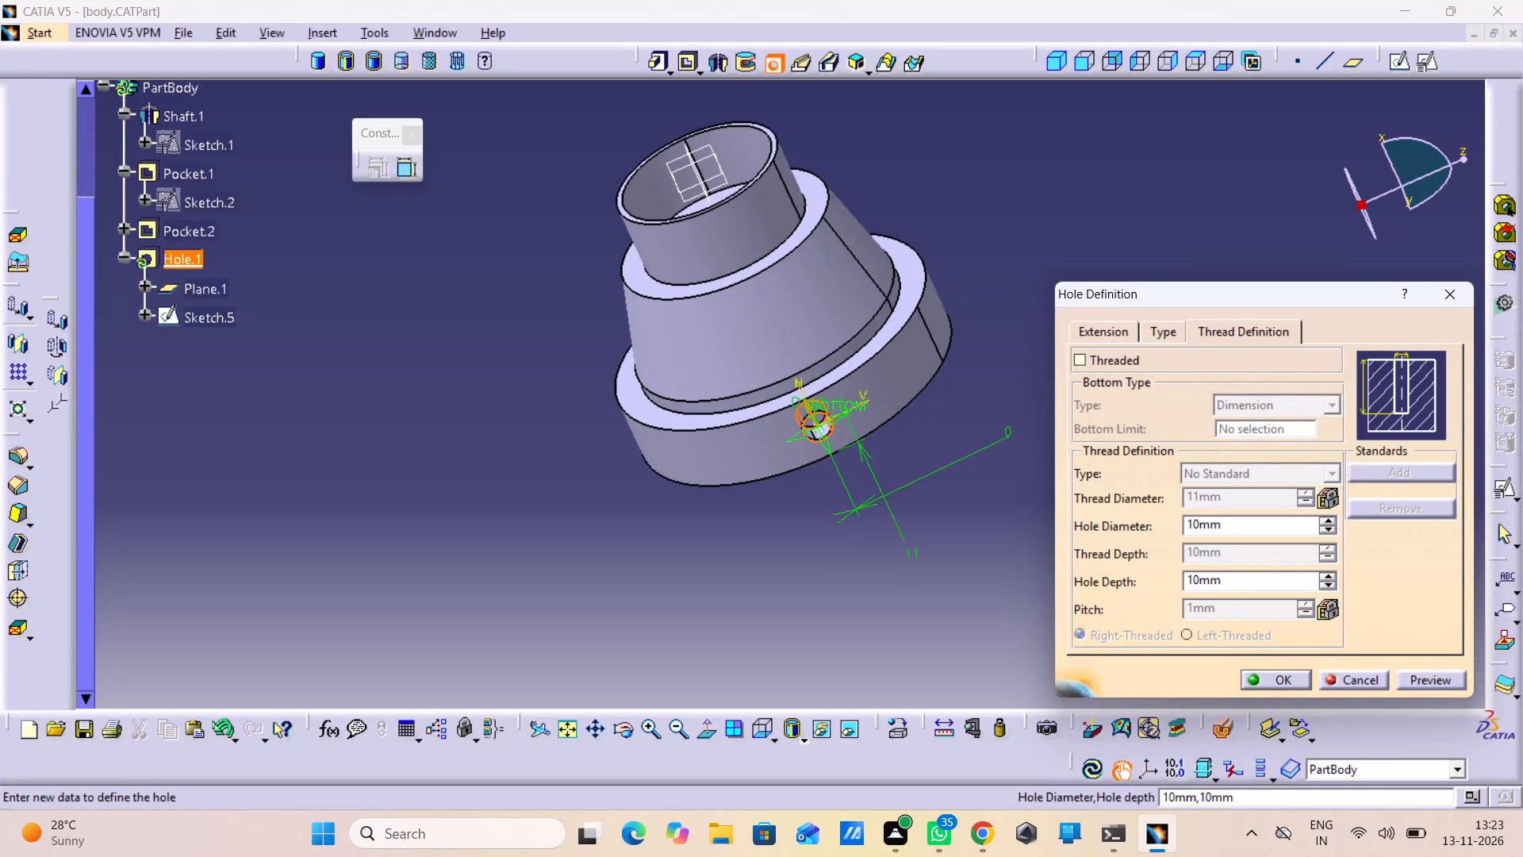
pyautogui.click(1338, 405)
pyautogui.click(1245, 342)
pyautogui.click(1113, 331)
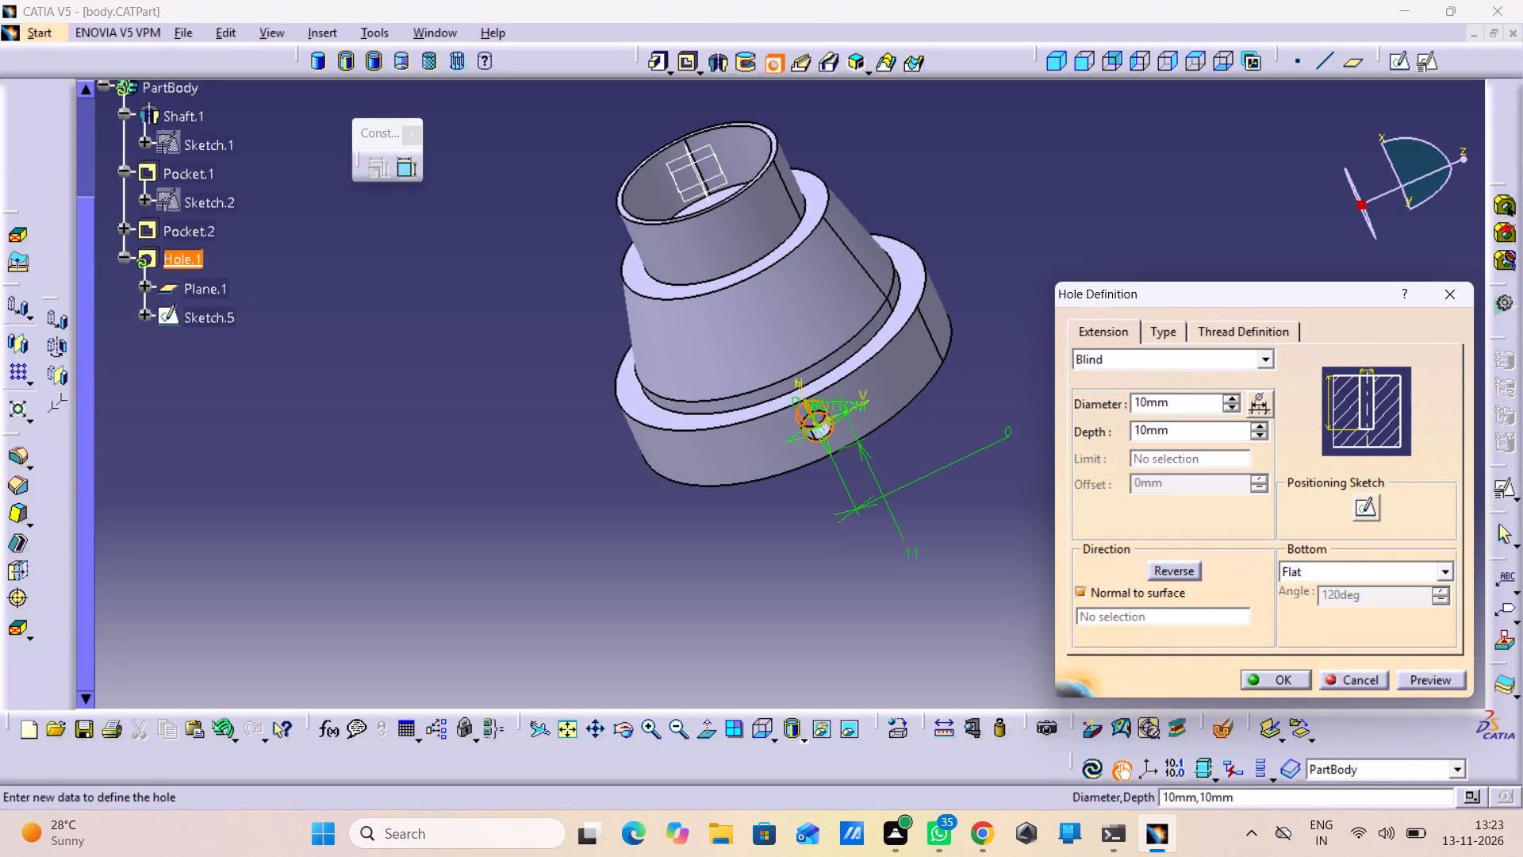
# Give the blind hole a V-Bottom with a 120° angle, check it in wireframe display, and create the hole.
pyautogui.click(1406, 568)
pyautogui.click(1383, 599)
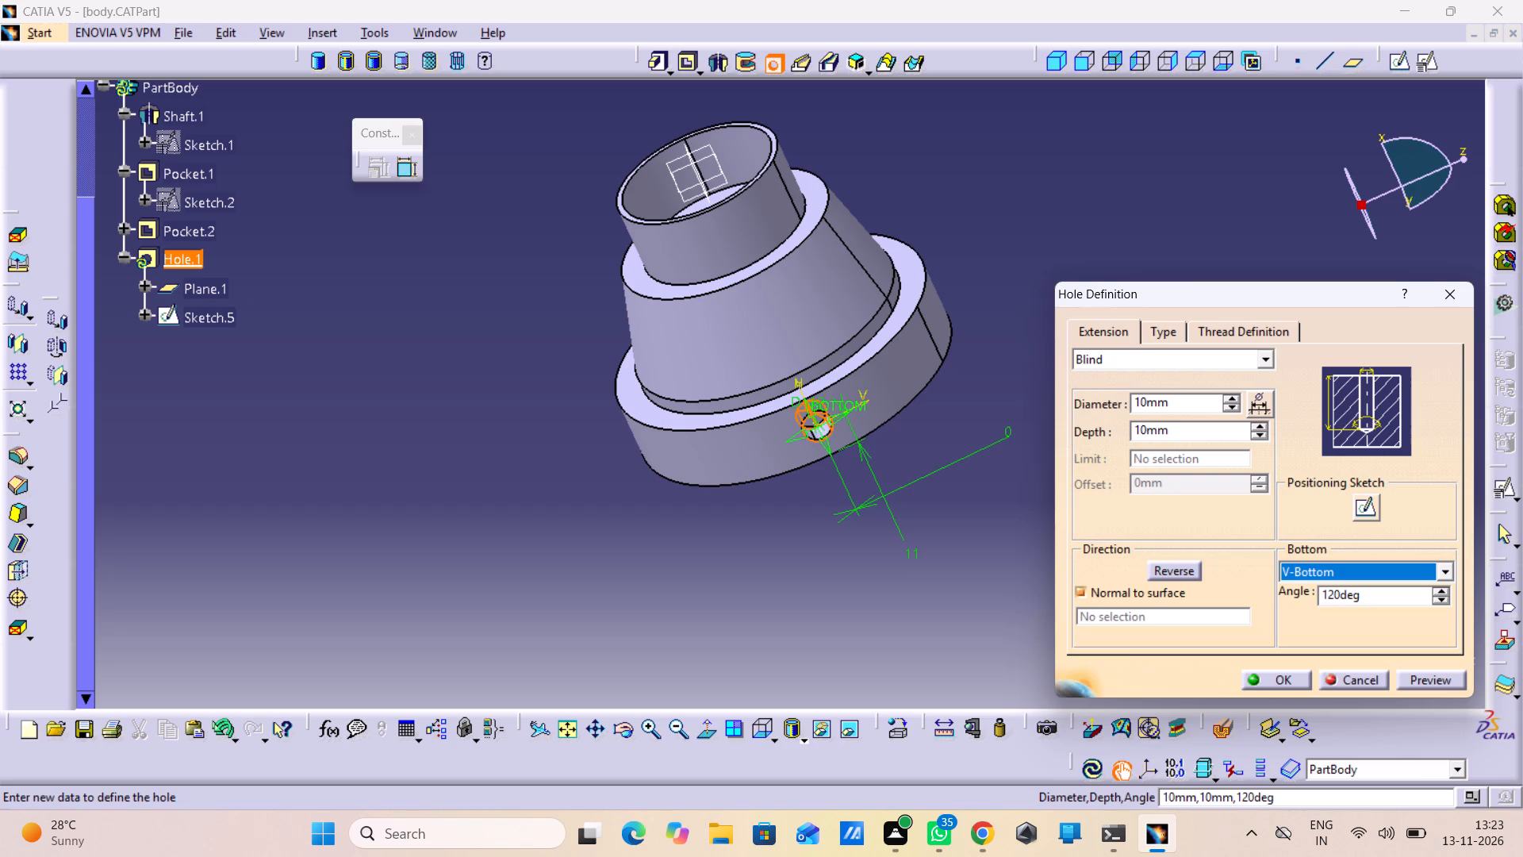
pyautogui.click(1421, 683)
pyautogui.moveTo(667, 528); pyautogui.dragTo(1034, 472, button='middle')
pyautogui.moveTo(667, 528); pyautogui.dragTo(1034, 472, button='right')
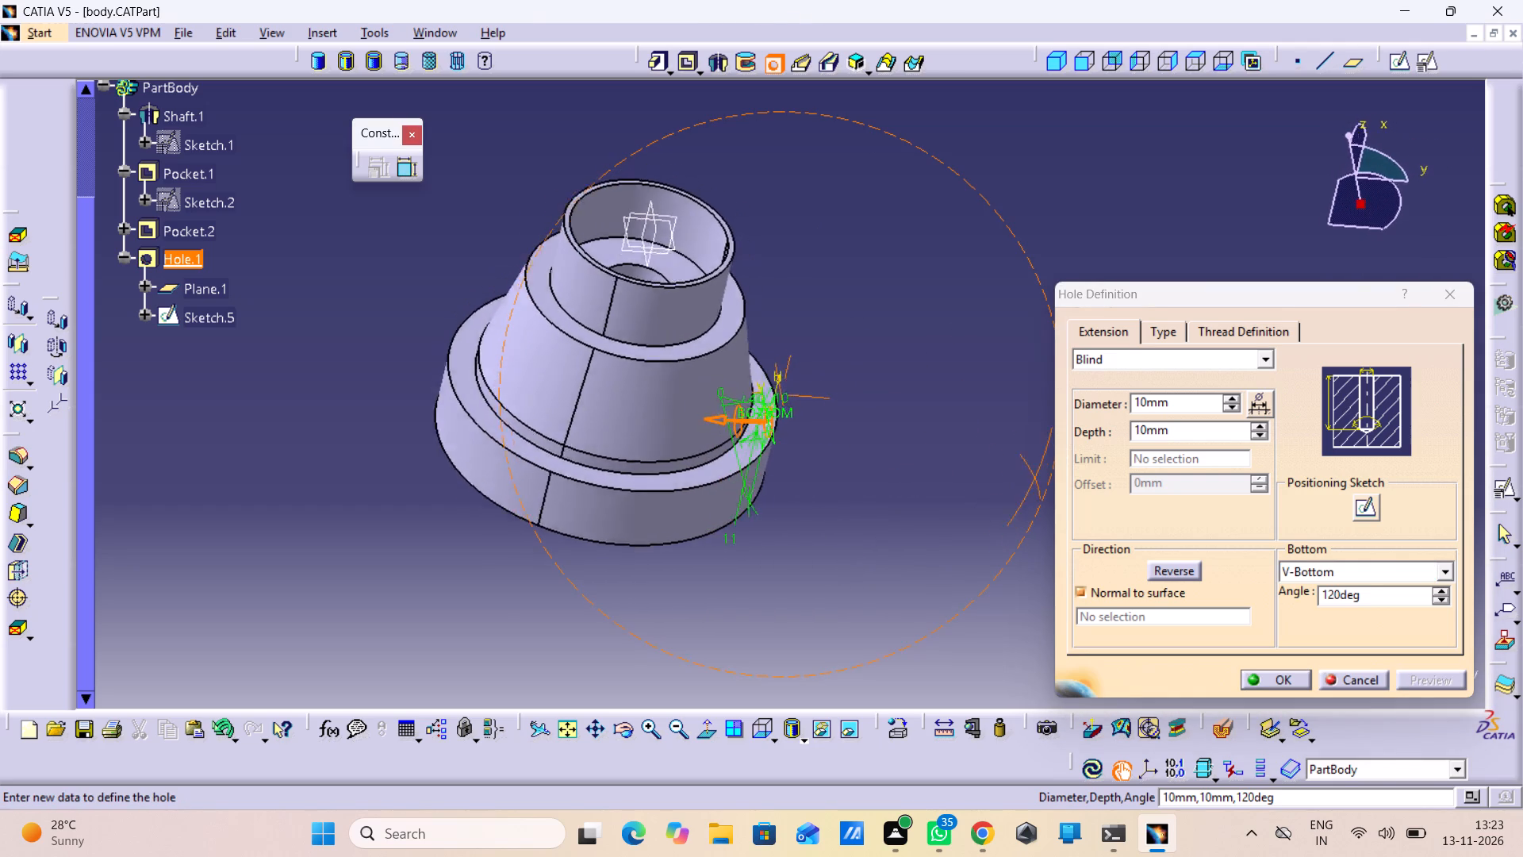
pyautogui.moveTo(1034, 472); pyautogui.dragTo(1038, 383, button='middle')
pyautogui.moveTo(1034, 472); pyautogui.dragTo(1038, 383, button='right')
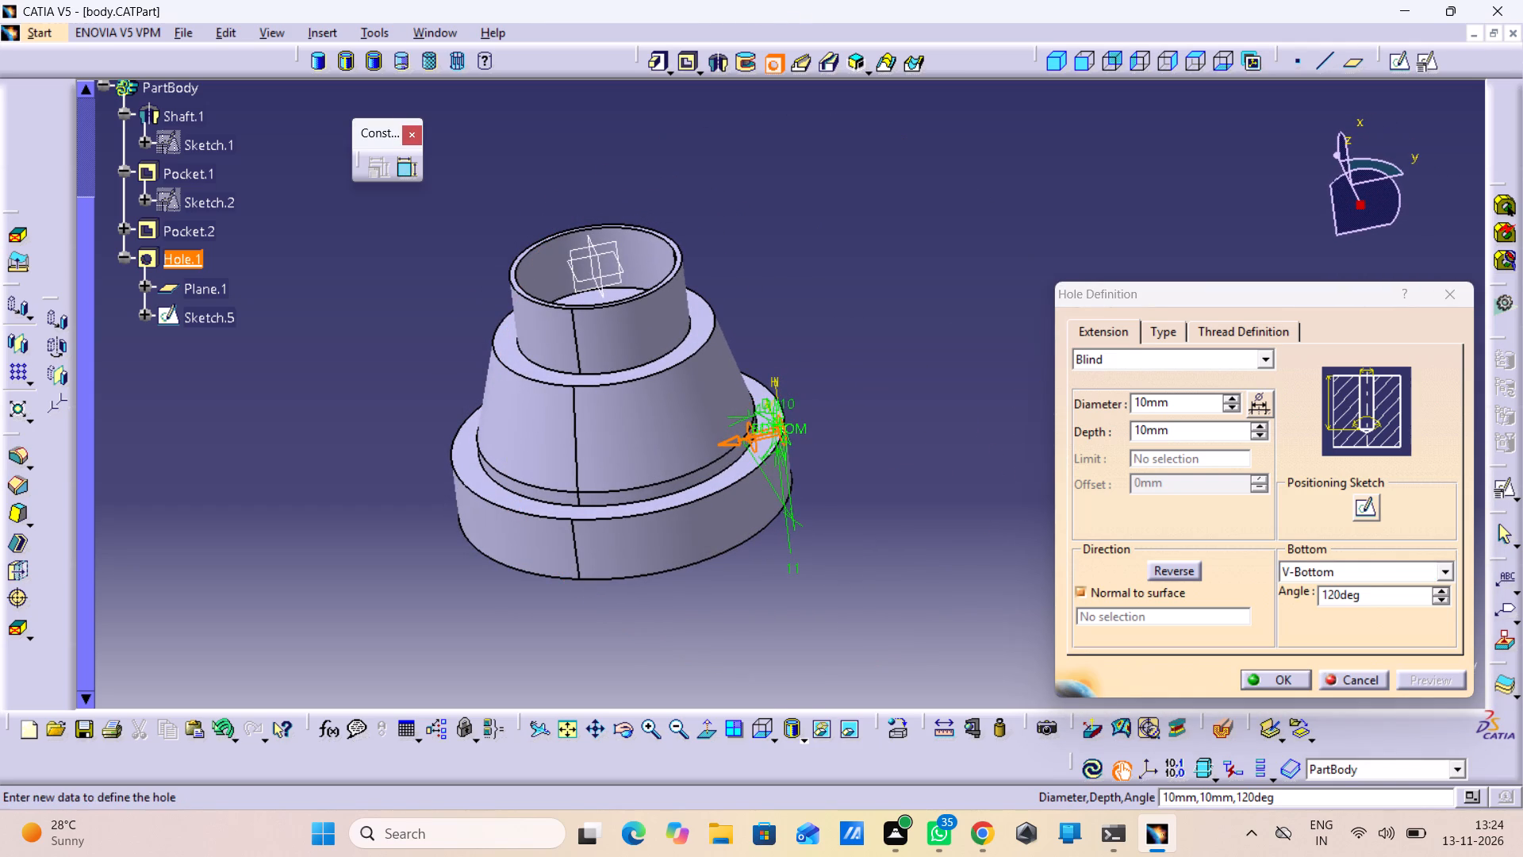
pyautogui.click(806, 743)
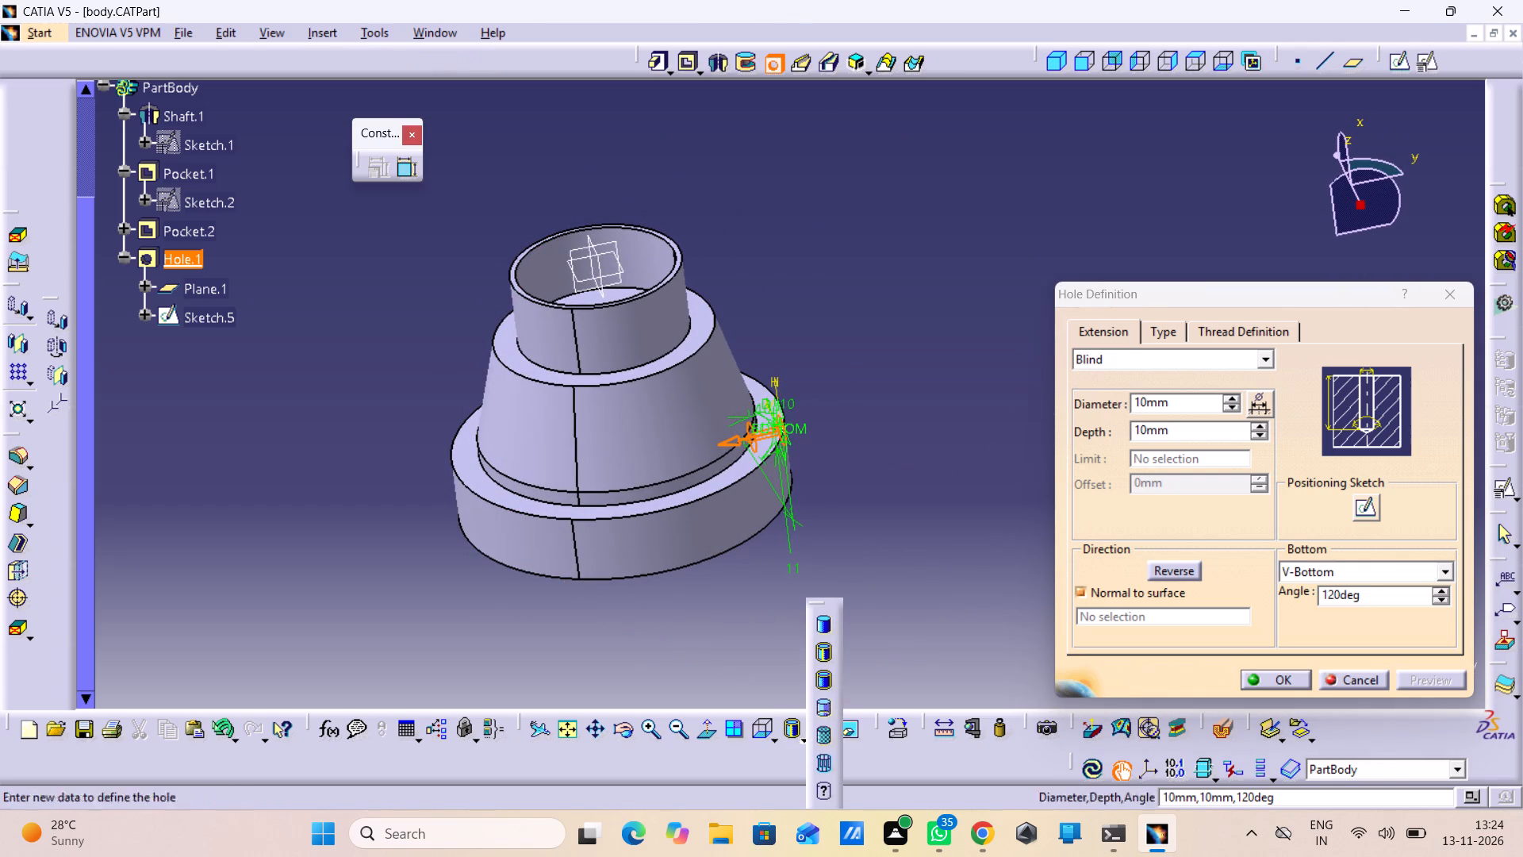
pyautogui.click(830, 770)
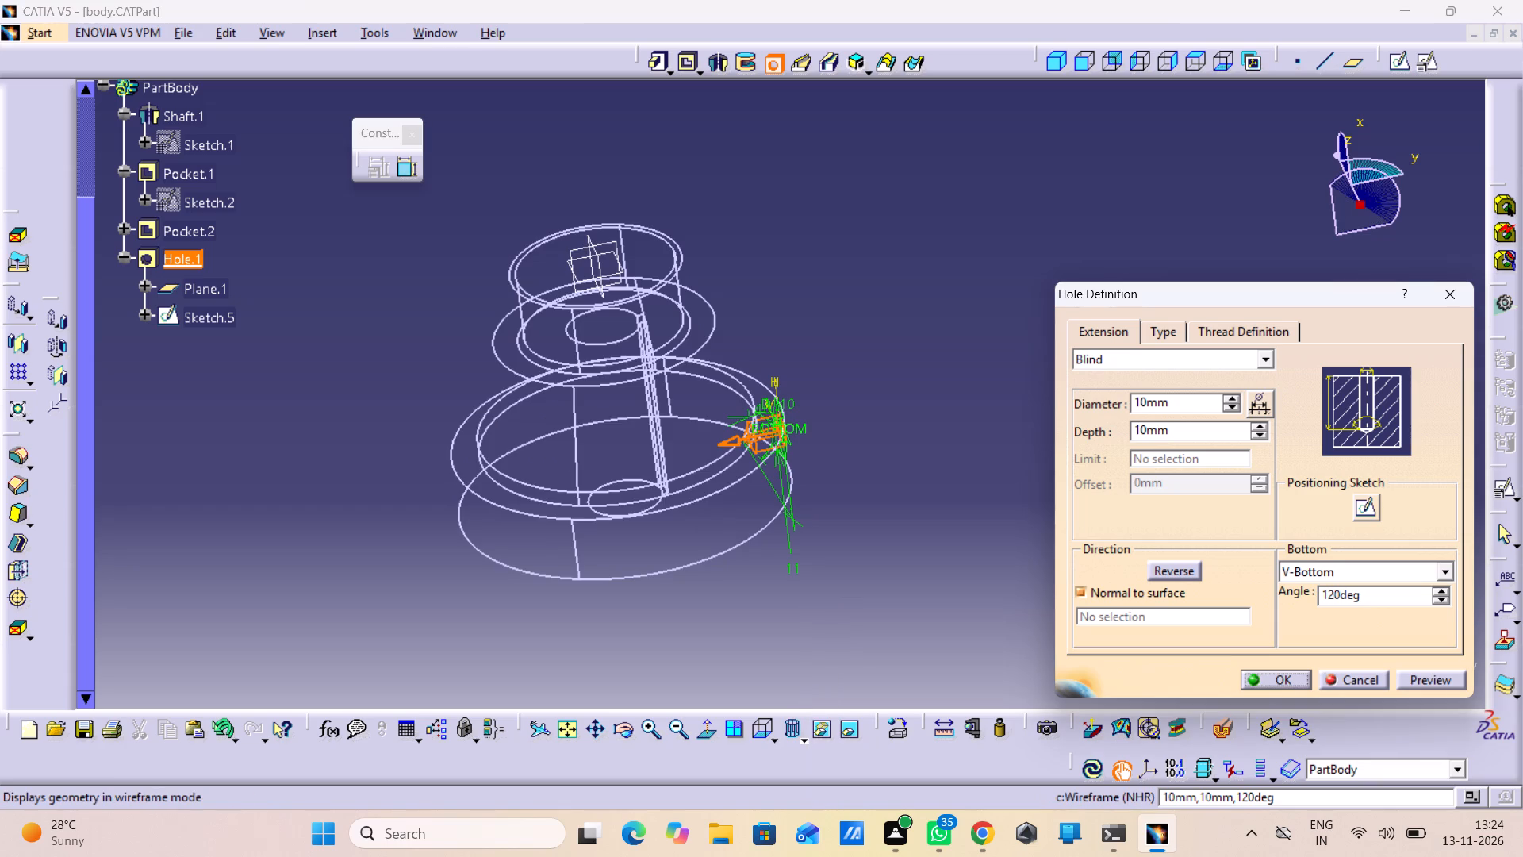
pyautogui.middleClick(827, 597)
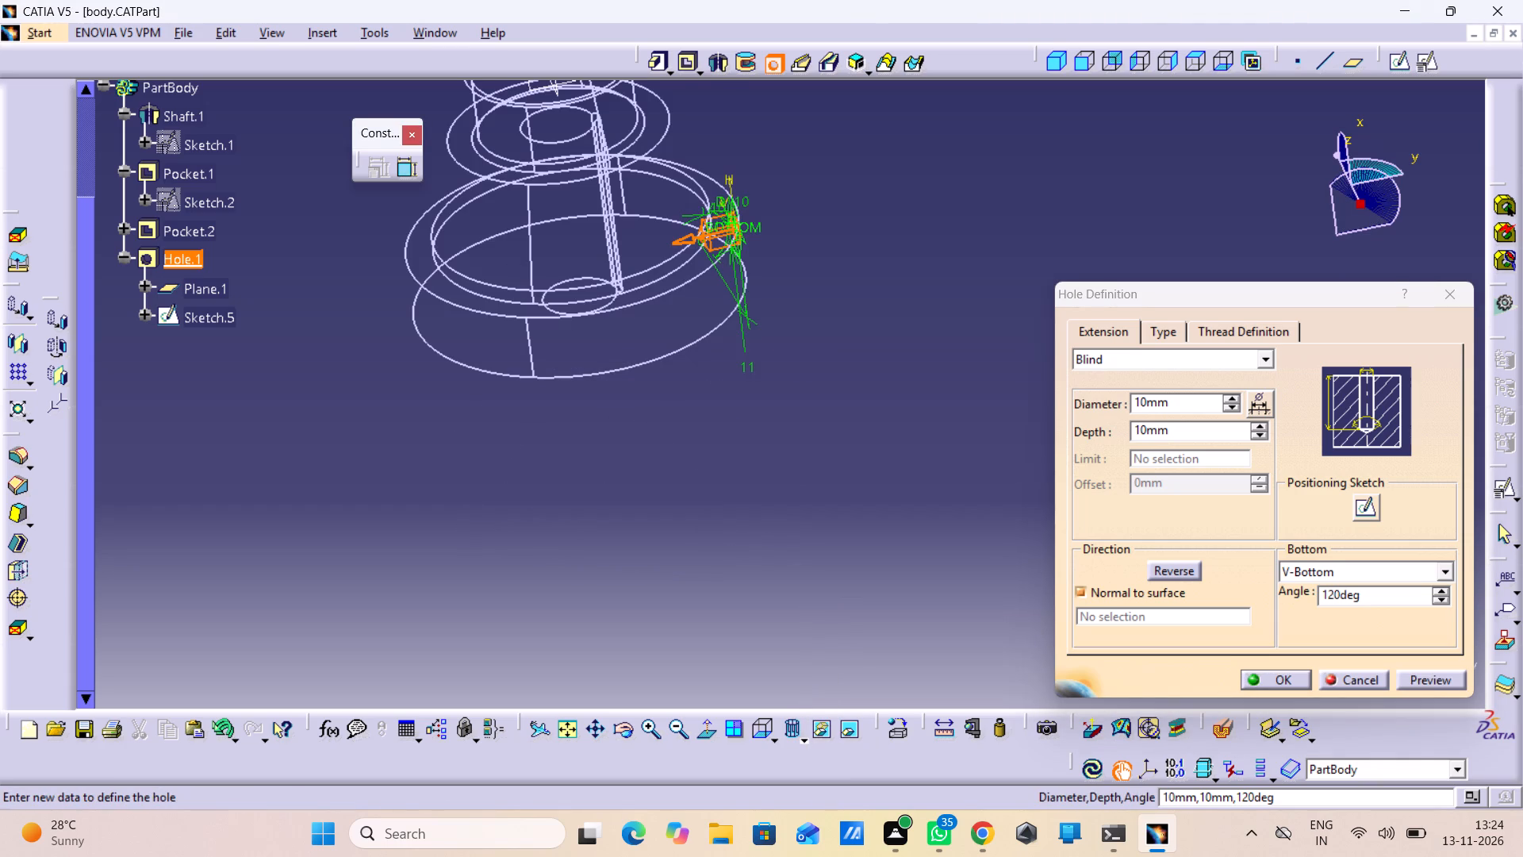
pyautogui.click(901, 585)
pyautogui.click(1442, 680)
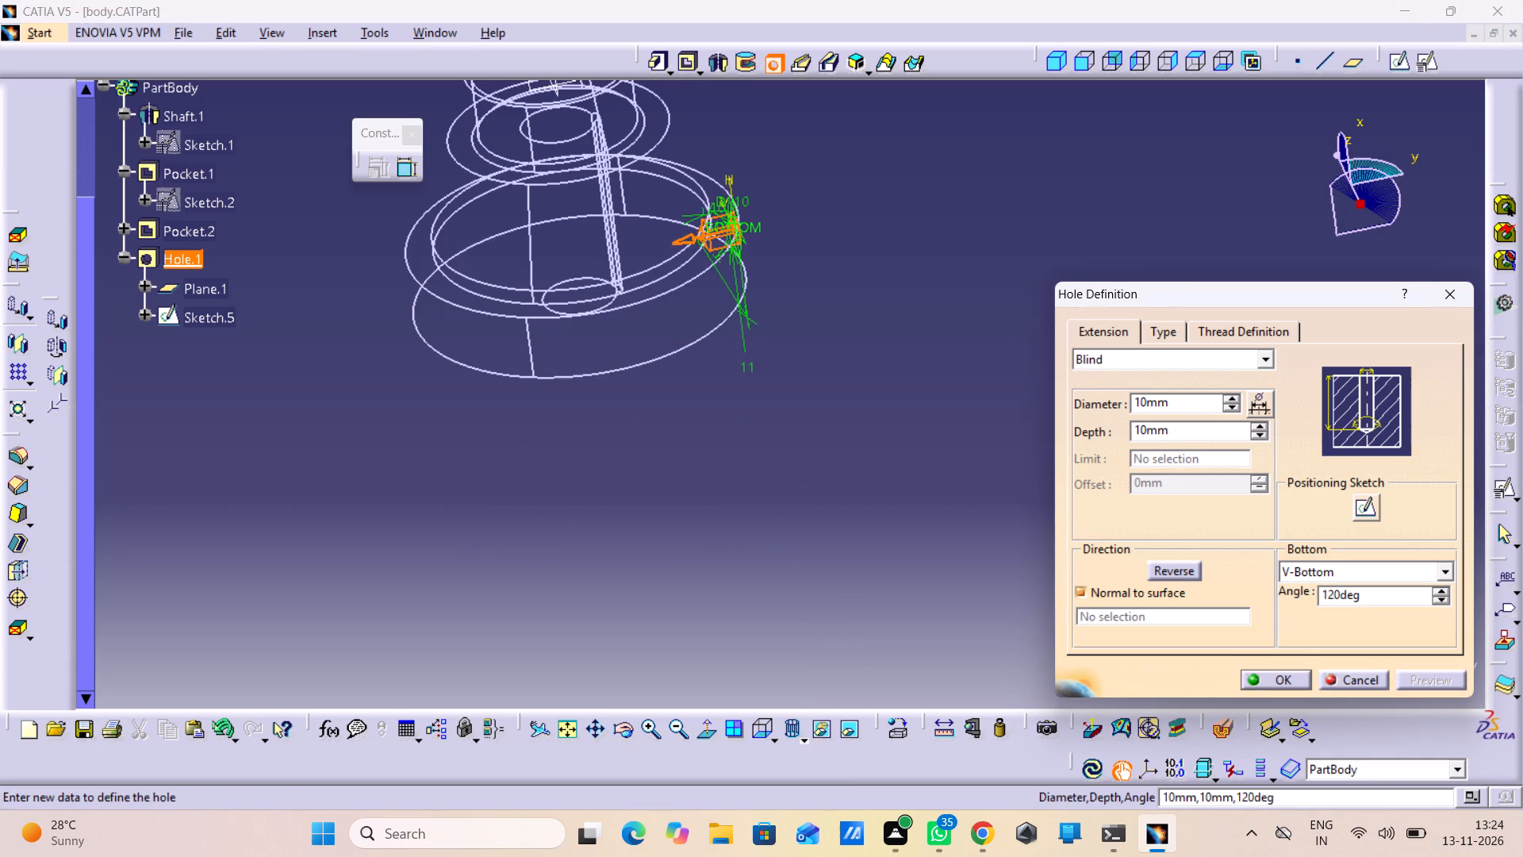
pyautogui.click(1282, 677)
# Examine the new hole in the flange rim in wireframe, and switch back to shaded display with edges but without smooth edges.
pyautogui.click(1032, 648)
pyautogui.moveTo(1021, 611); pyautogui.dragTo(1038, 705, button='middle')
pyautogui.moveTo(1051, 632); pyautogui.dragTo(979, 652, button='middle')
pyautogui.moveTo(1051, 632); pyautogui.dragTo(979, 652, button='right')
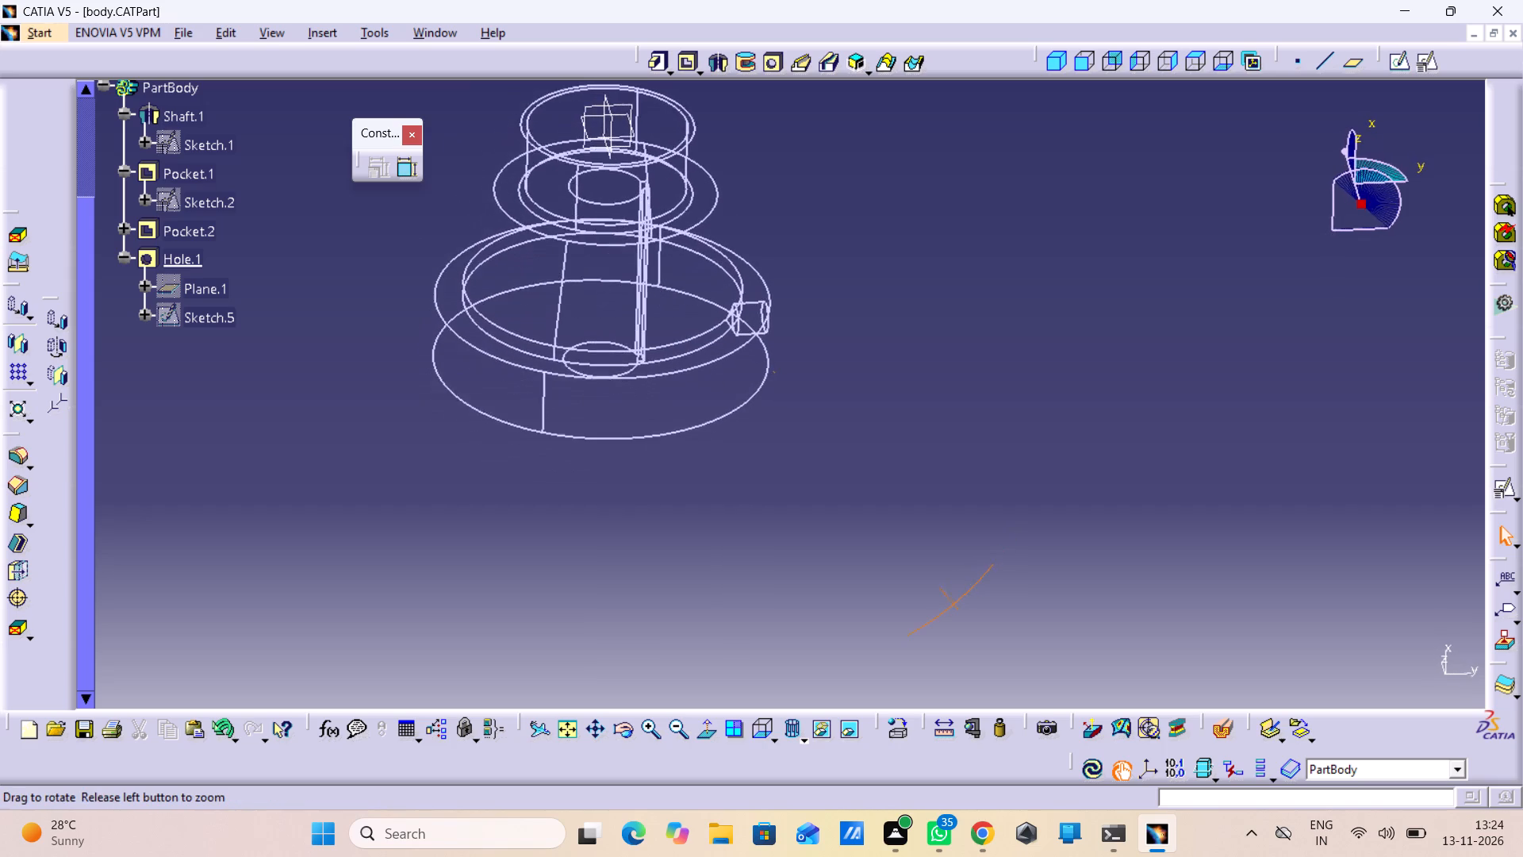
pyautogui.moveTo(979, 652); pyautogui.dragTo(963, 653, button='middle')
pyautogui.moveTo(979, 652); pyautogui.dragTo(963, 653, button='right')
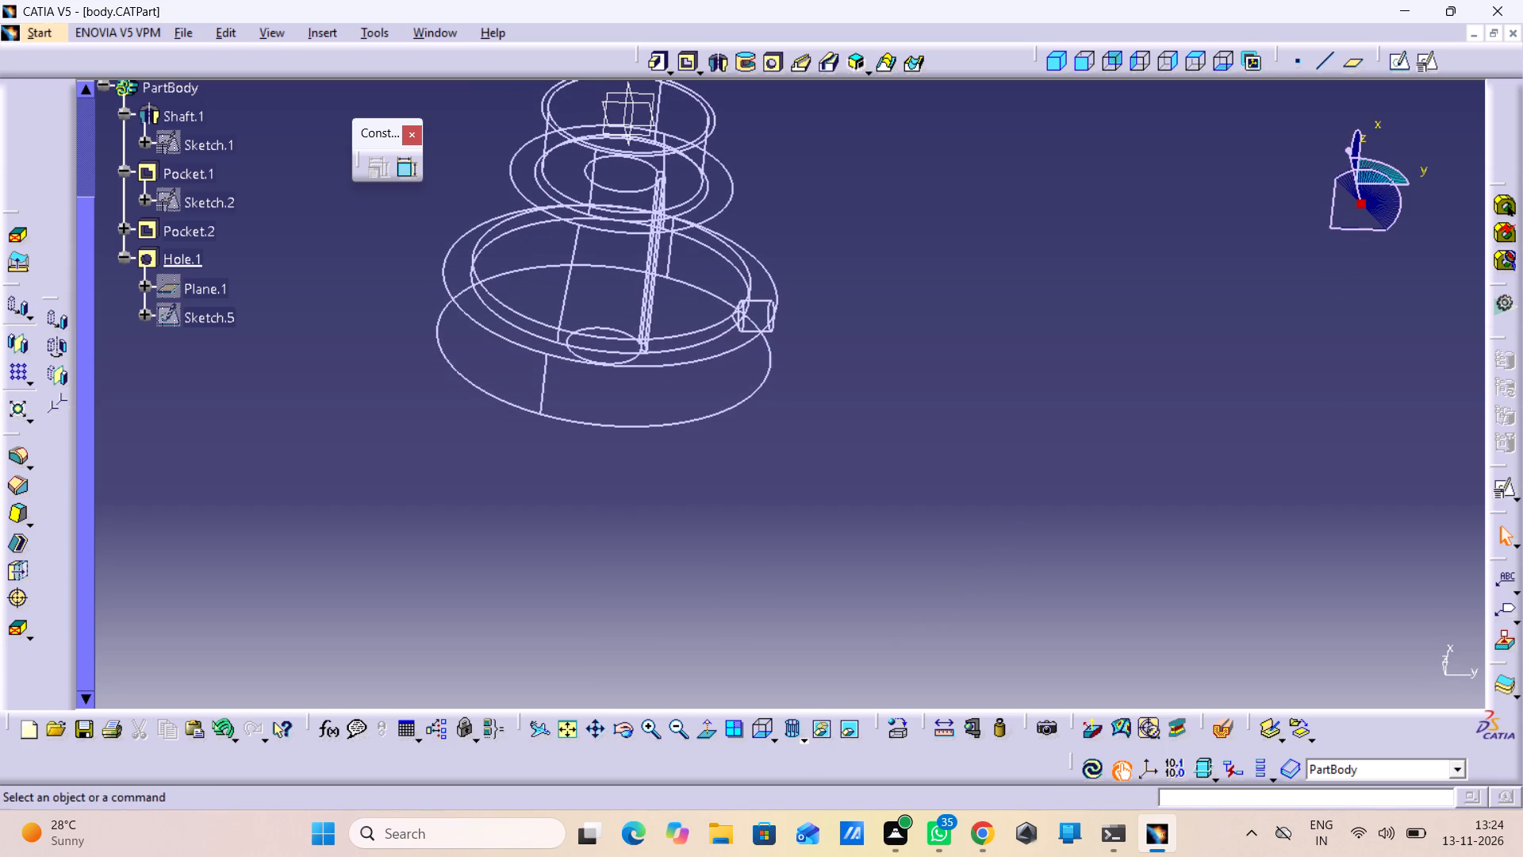
pyautogui.click(565, 734)
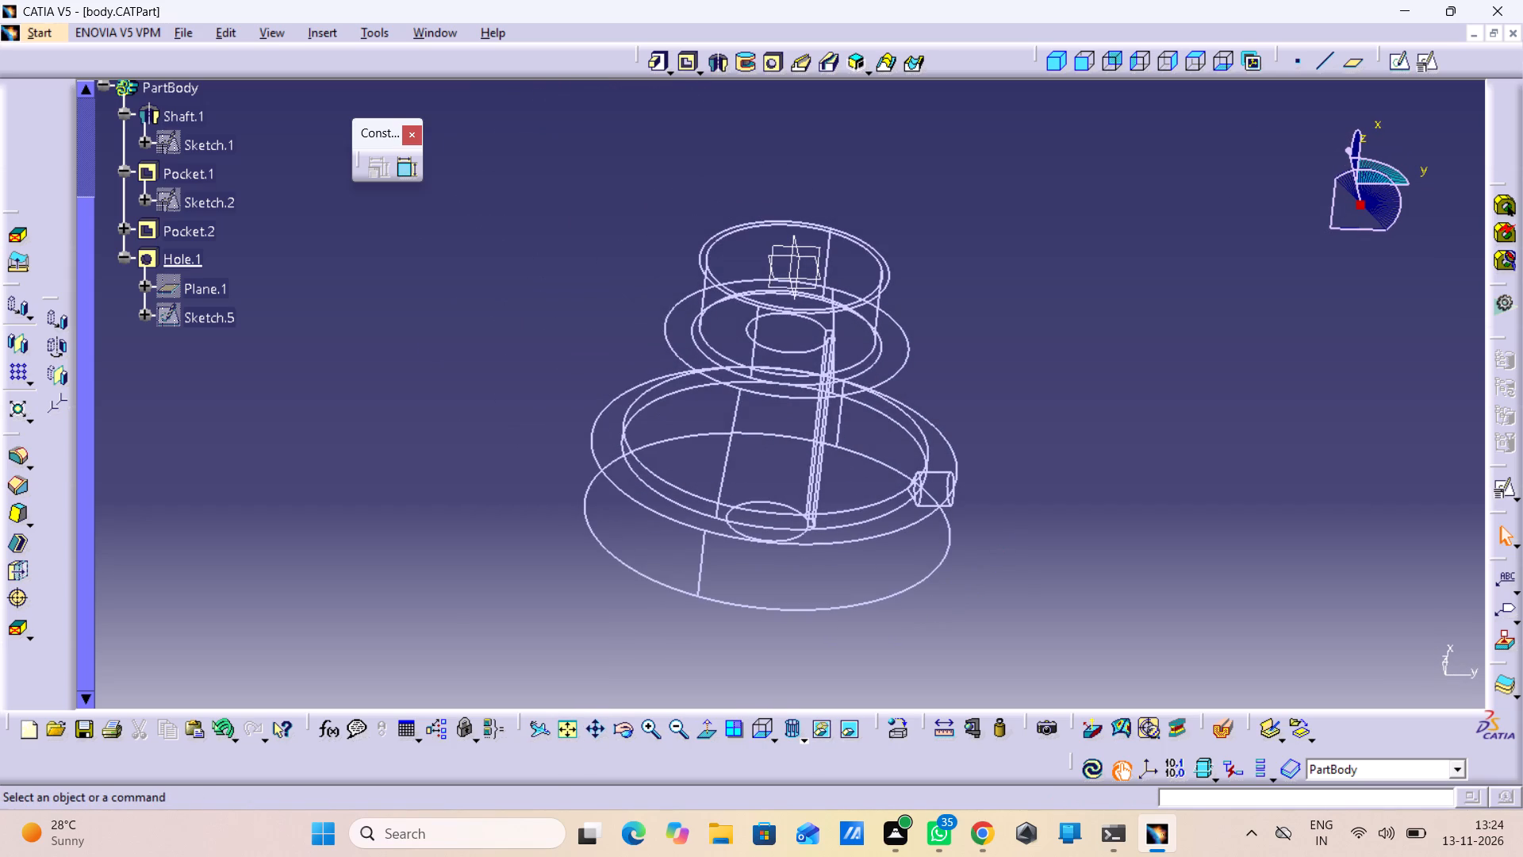
pyautogui.click(789, 731)
pyautogui.click(801, 687)
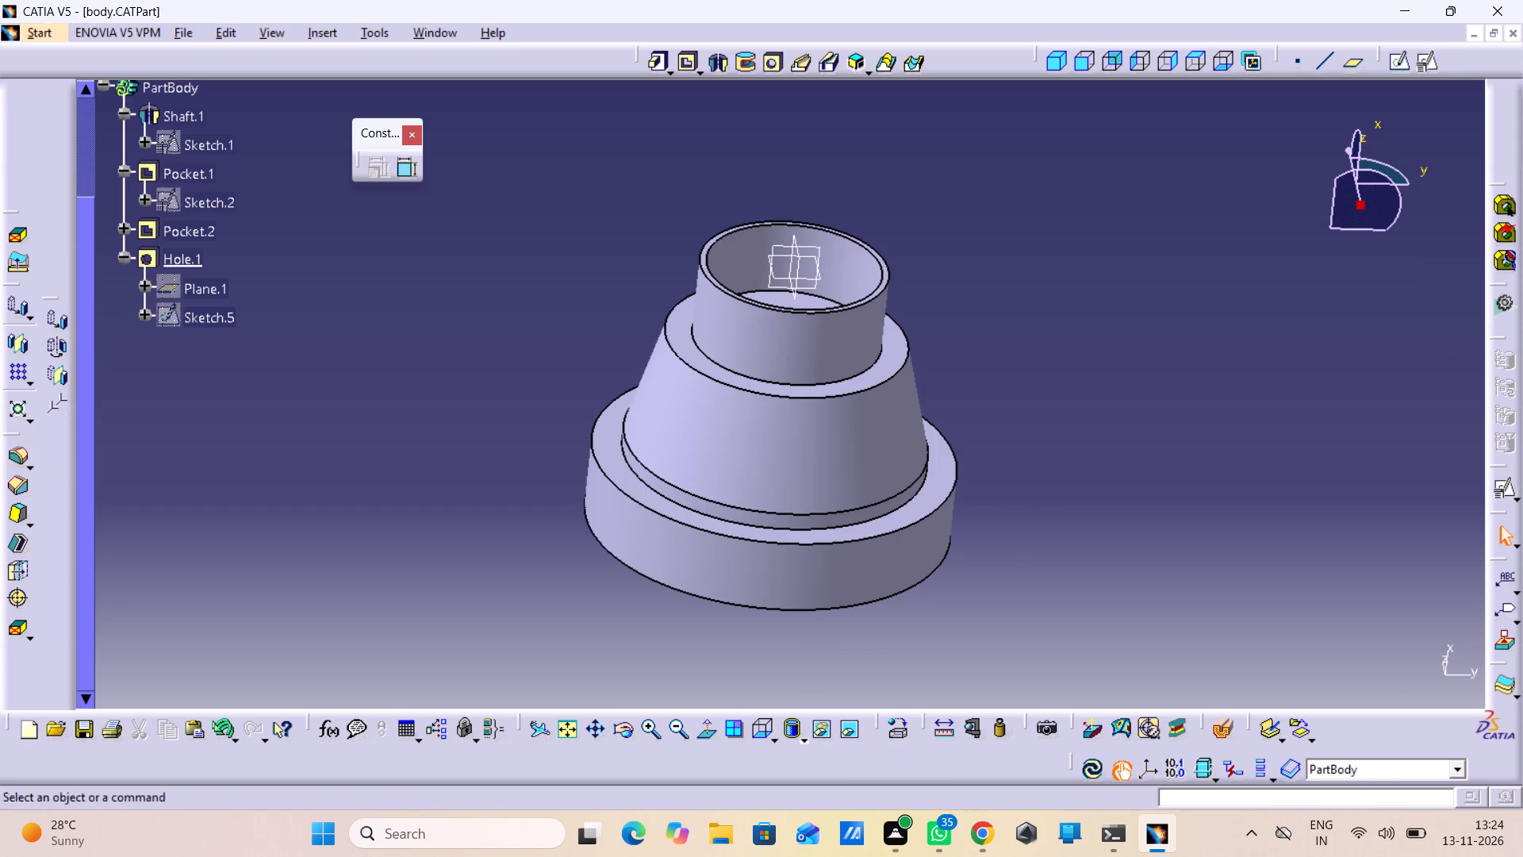
pyautogui.moveTo(1090, 565); pyautogui.dragTo(879, 531, button='middle')
pyautogui.moveTo(1090, 565); pyautogui.dragTo(879, 531, button='right')
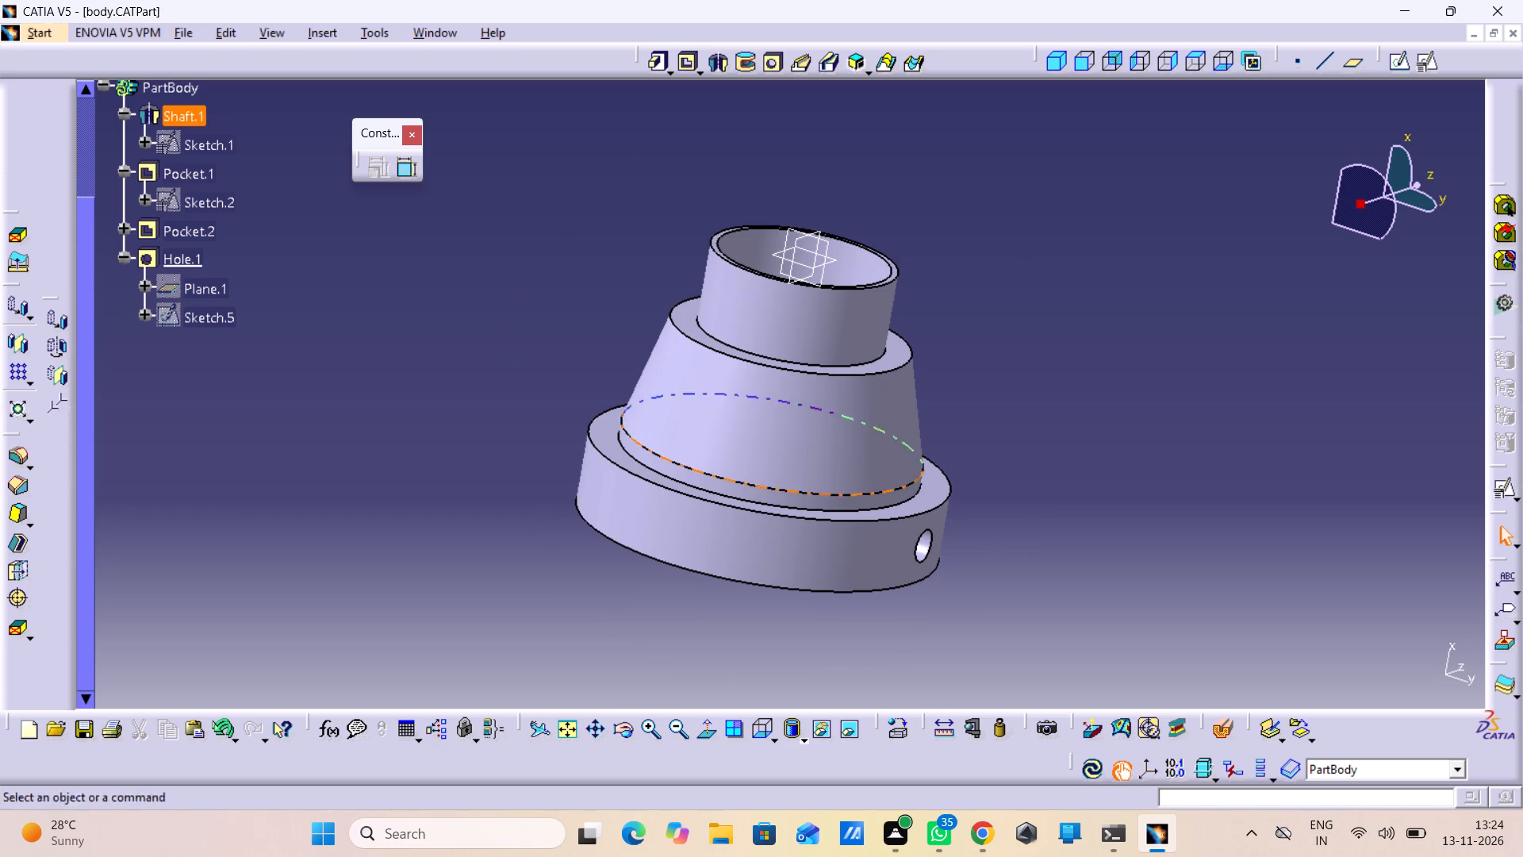
# Reopen the flange-rim hole's definition and recheck its V-Bottom option with a preview.
pyautogui.click(914, 549)
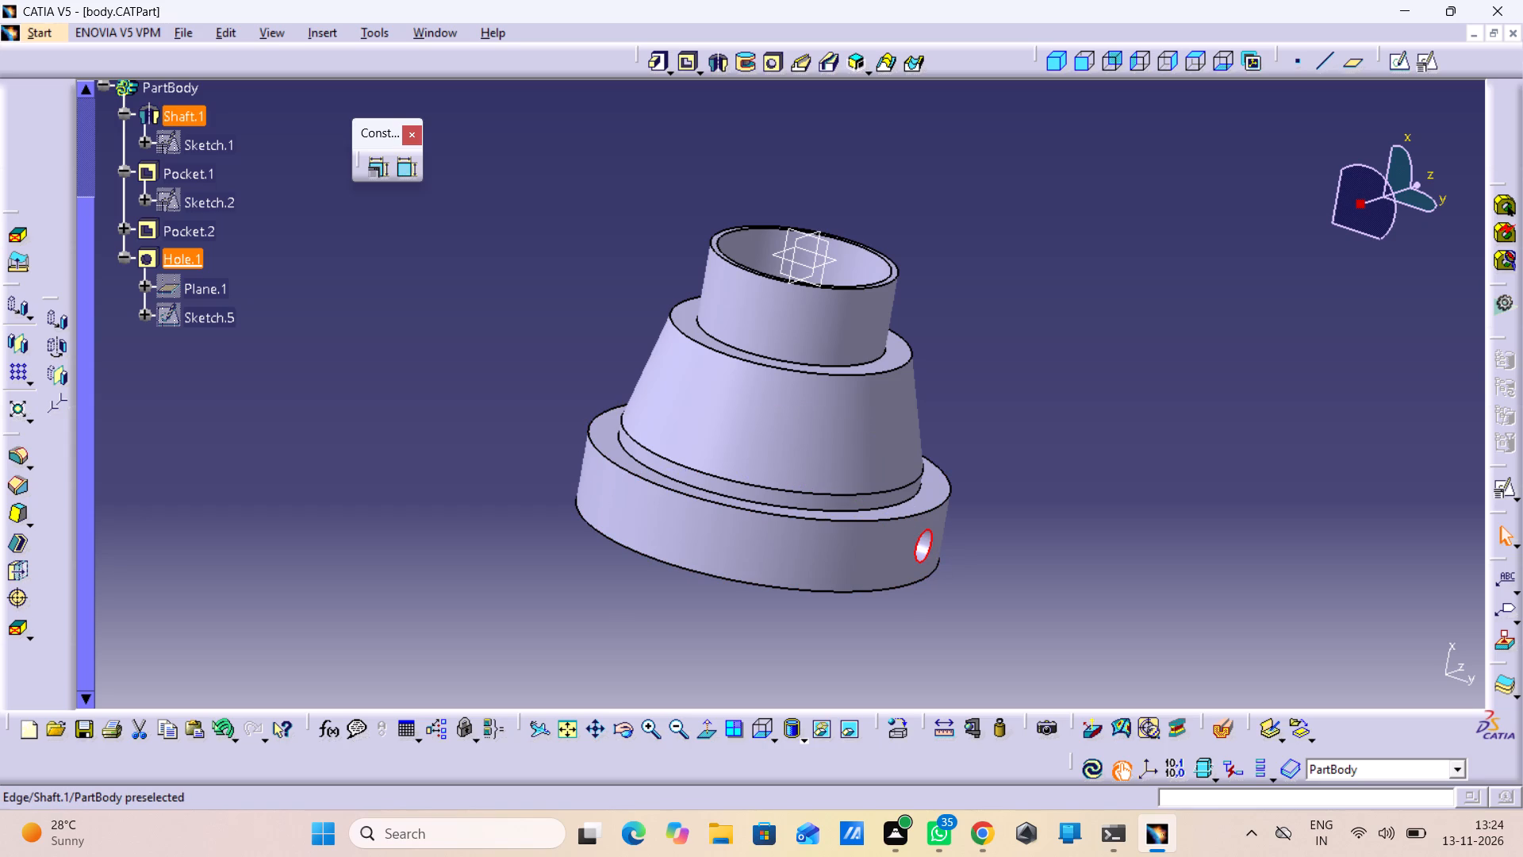
pyautogui.click(337, 418)
pyautogui.click(928, 544)
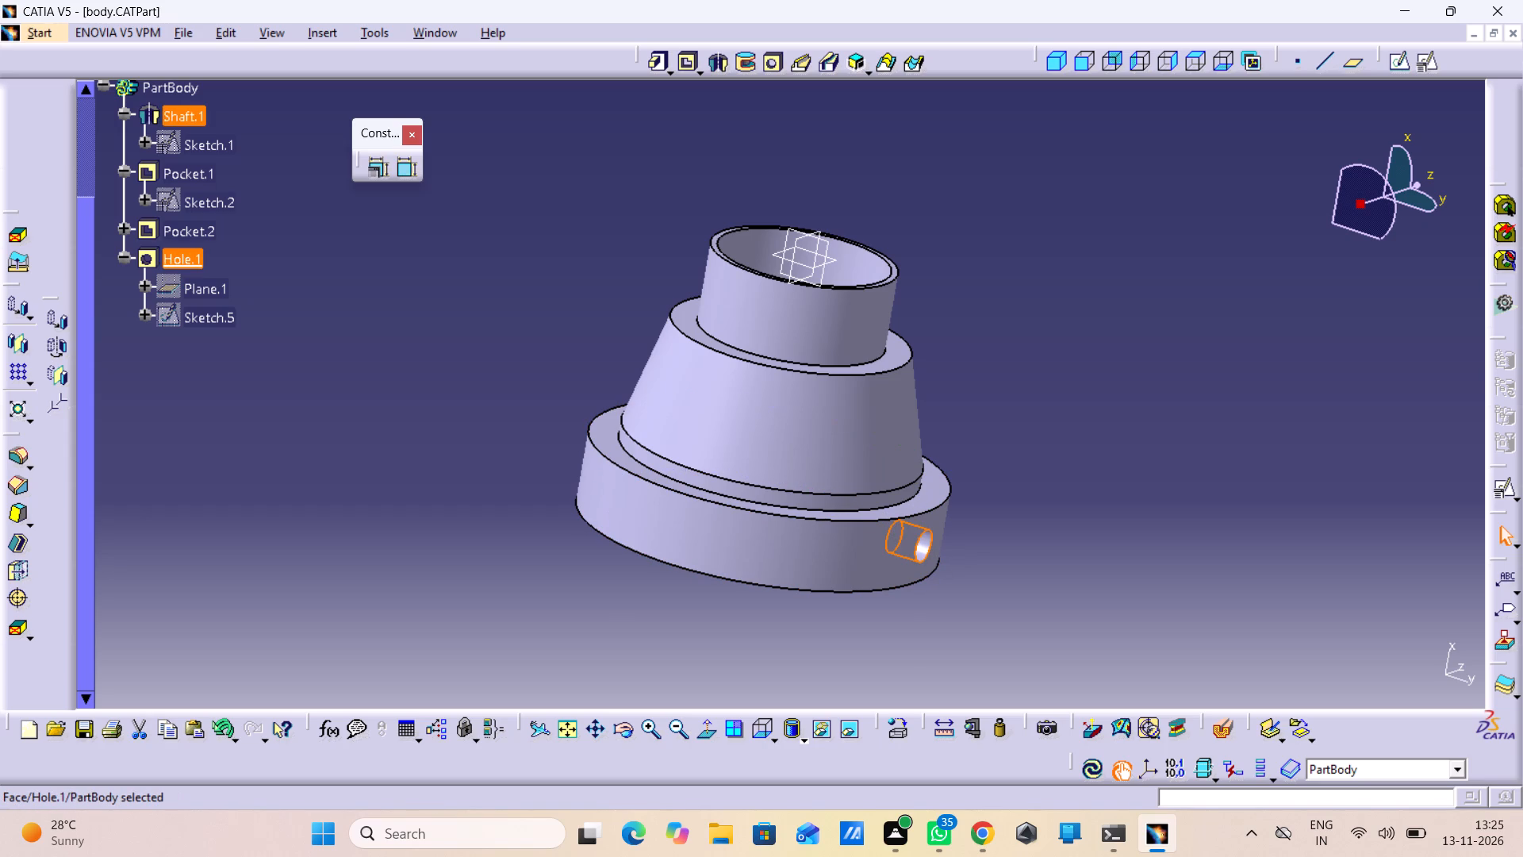
pyautogui.doubleClick(154, 254)
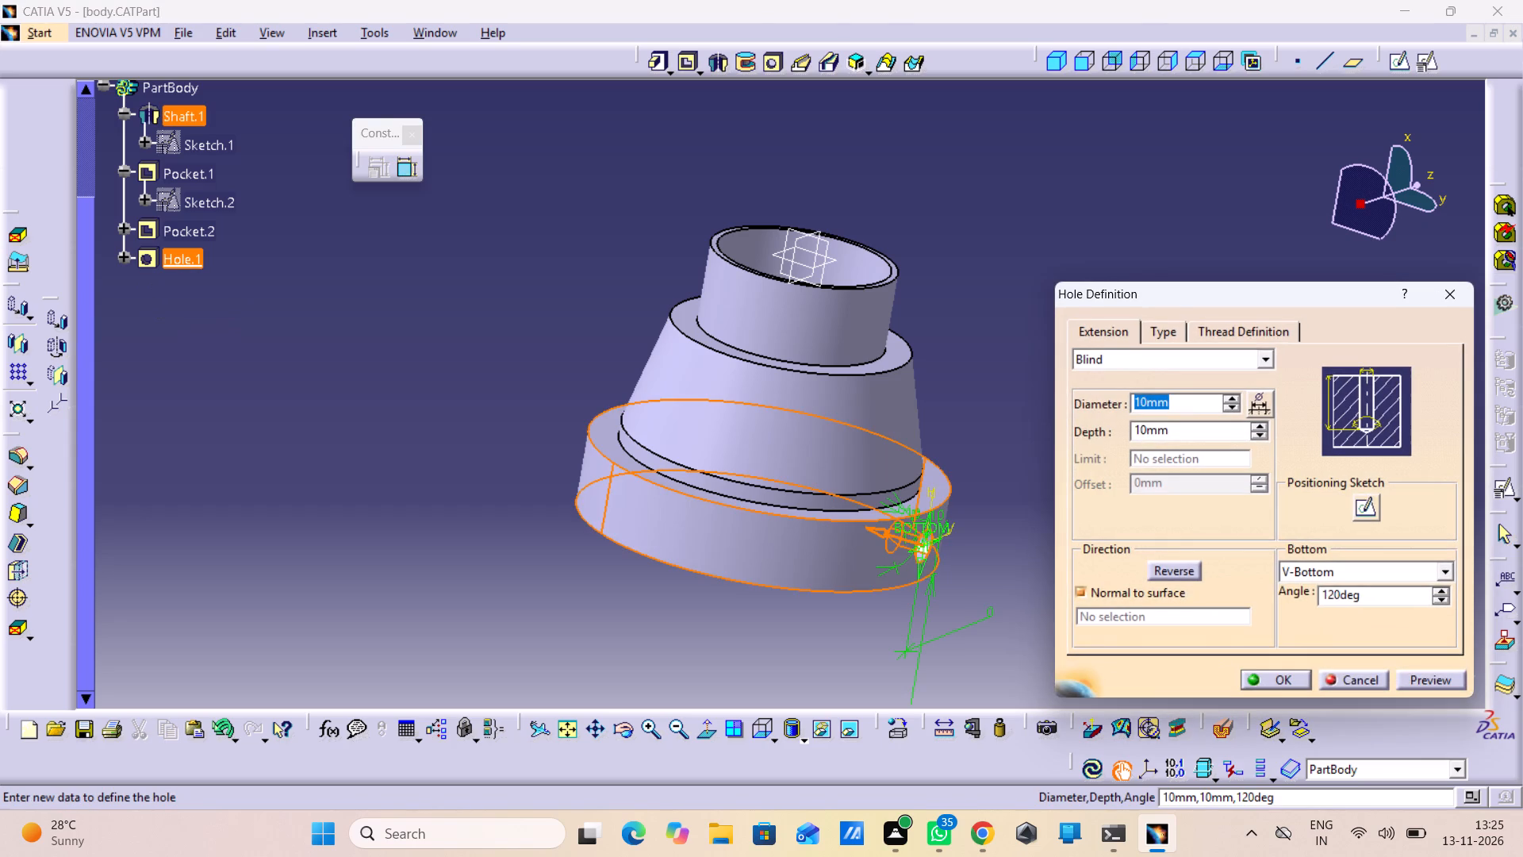
pyautogui.click(1399, 580)
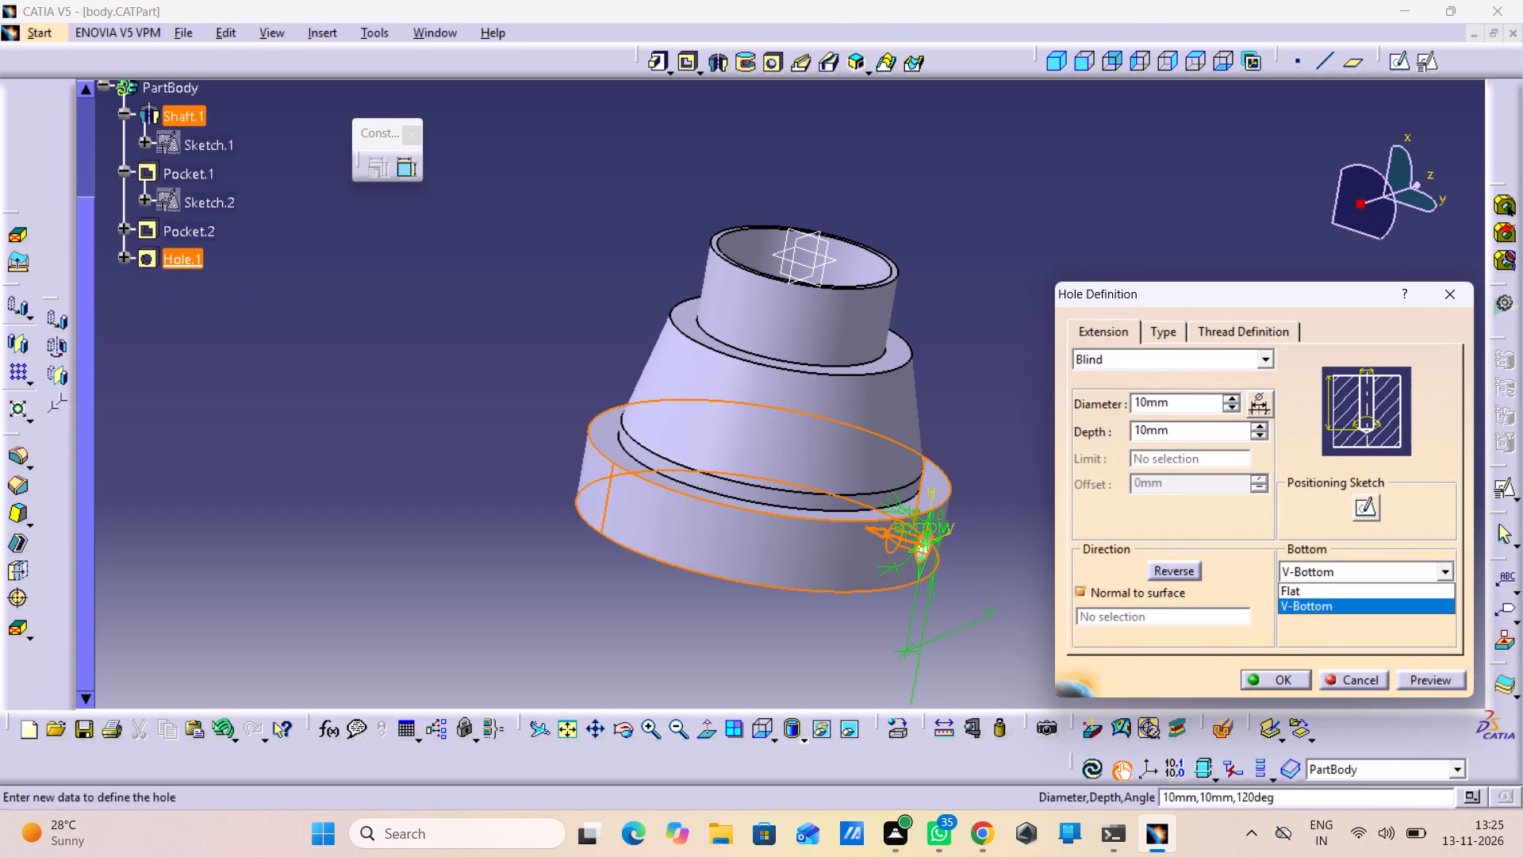
pyautogui.click(1371, 611)
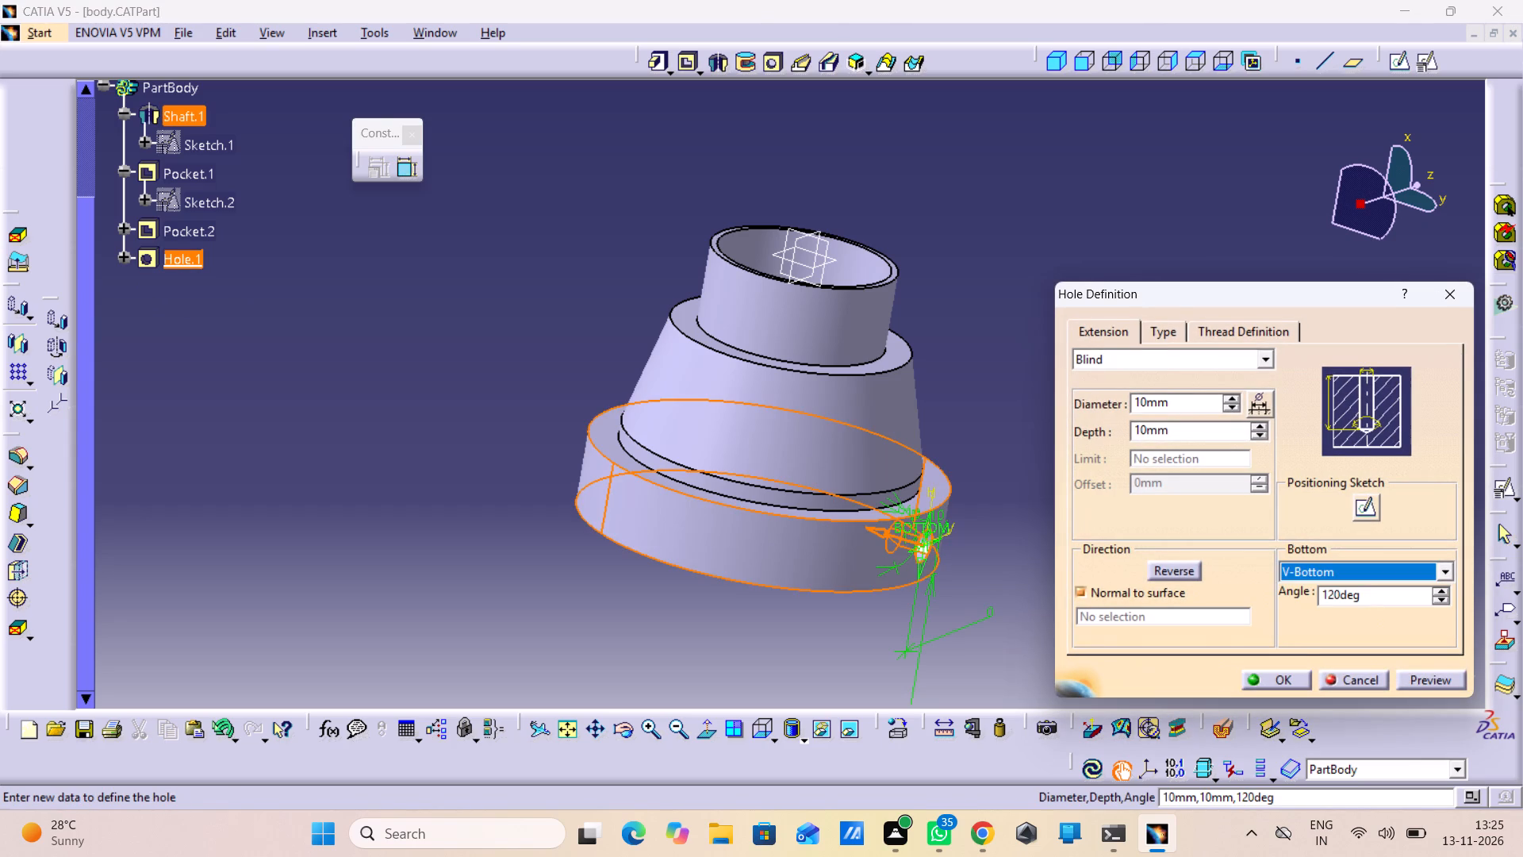
pyautogui.click(1447, 685)
pyautogui.moveTo(801, 631); pyautogui.dragTo(944, 640, button='middle')
pyautogui.moveTo(801, 631); pyautogui.dragTo(944, 640, button='right')
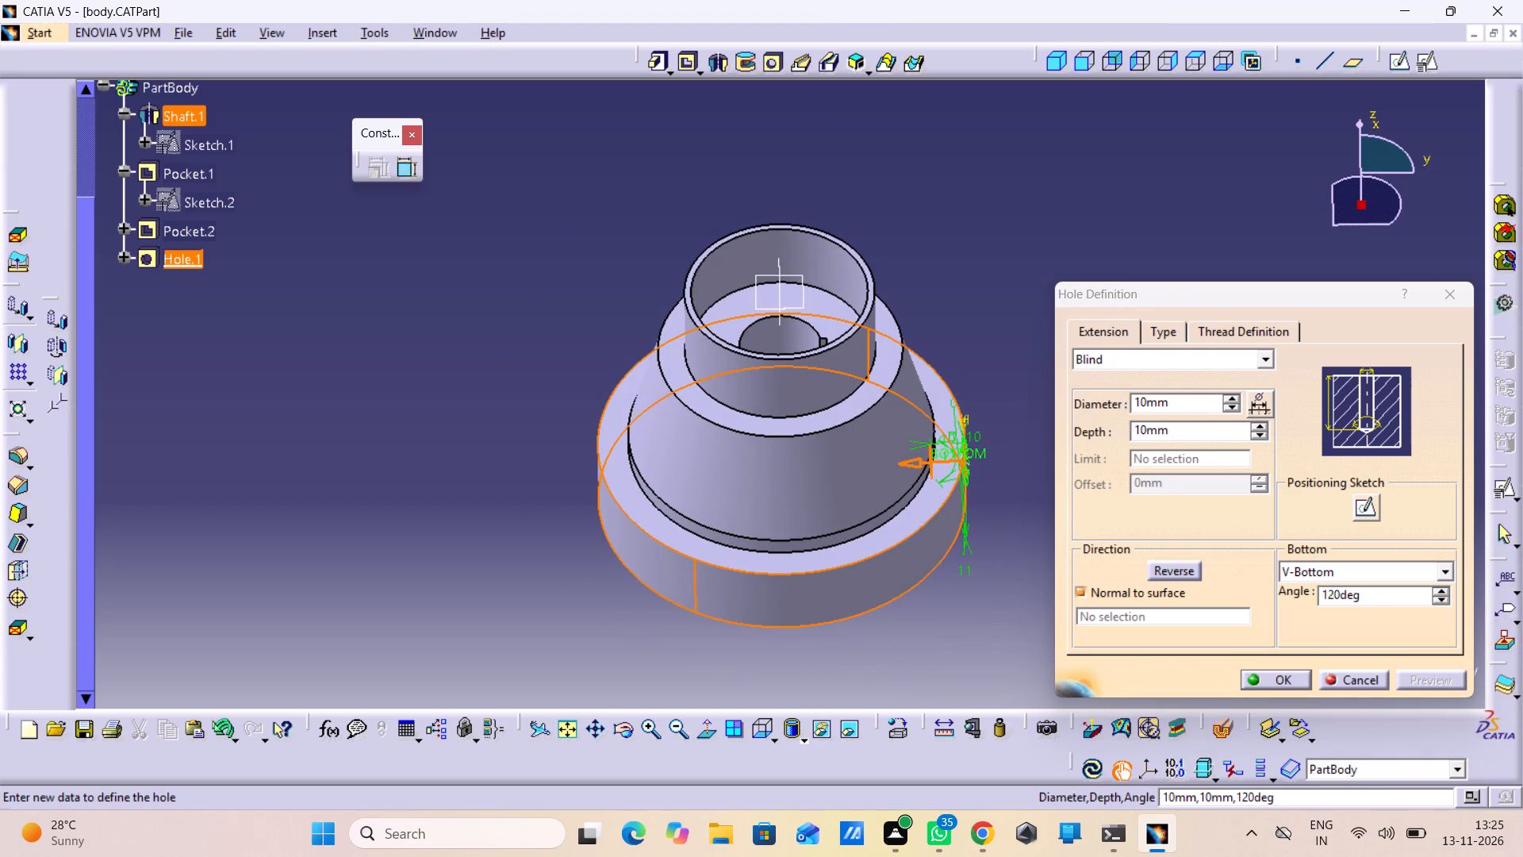
pyautogui.click(1283, 682)
pyautogui.click(1078, 620)
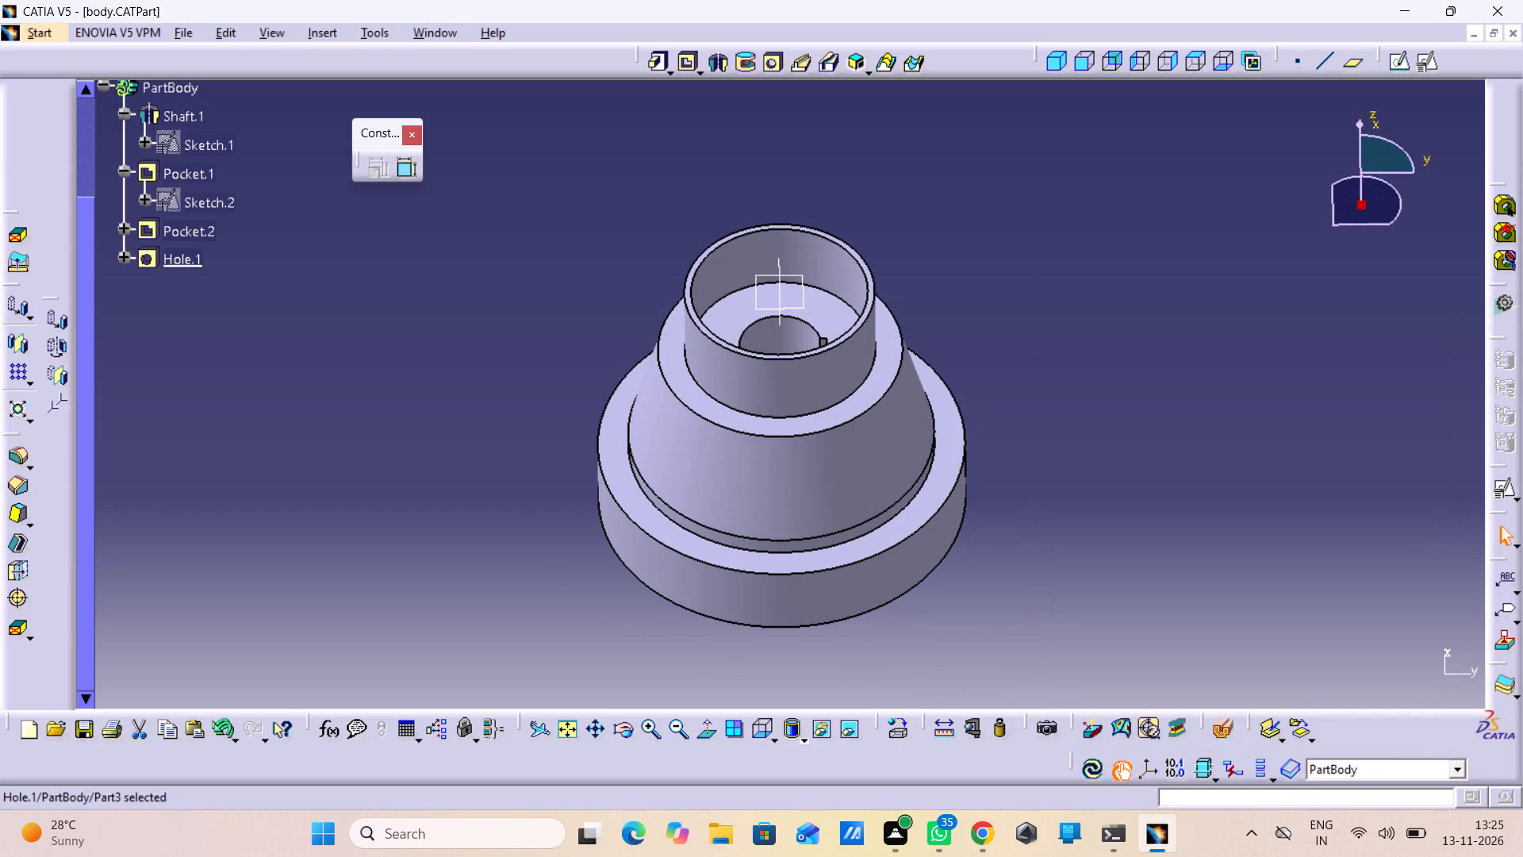
# Start a circular pattern of the flange-rim hole with 4 instances, using the Complete crown parameters.
pyautogui.moveTo(1049, 552); pyautogui.dragTo(821, 549, button='middle')
pyautogui.moveTo(1045, 562); pyautogui.dragTo(821, 549, button='right')
pyautogui.click(883, 556)
pyautogui.moveTo(980, 623); pyautogui.dragTo(971, 603)
pyautogui.click(902, 558)
pyautogui.moveTo(1137, 602); pyautogui.dragTo(1069, 590)
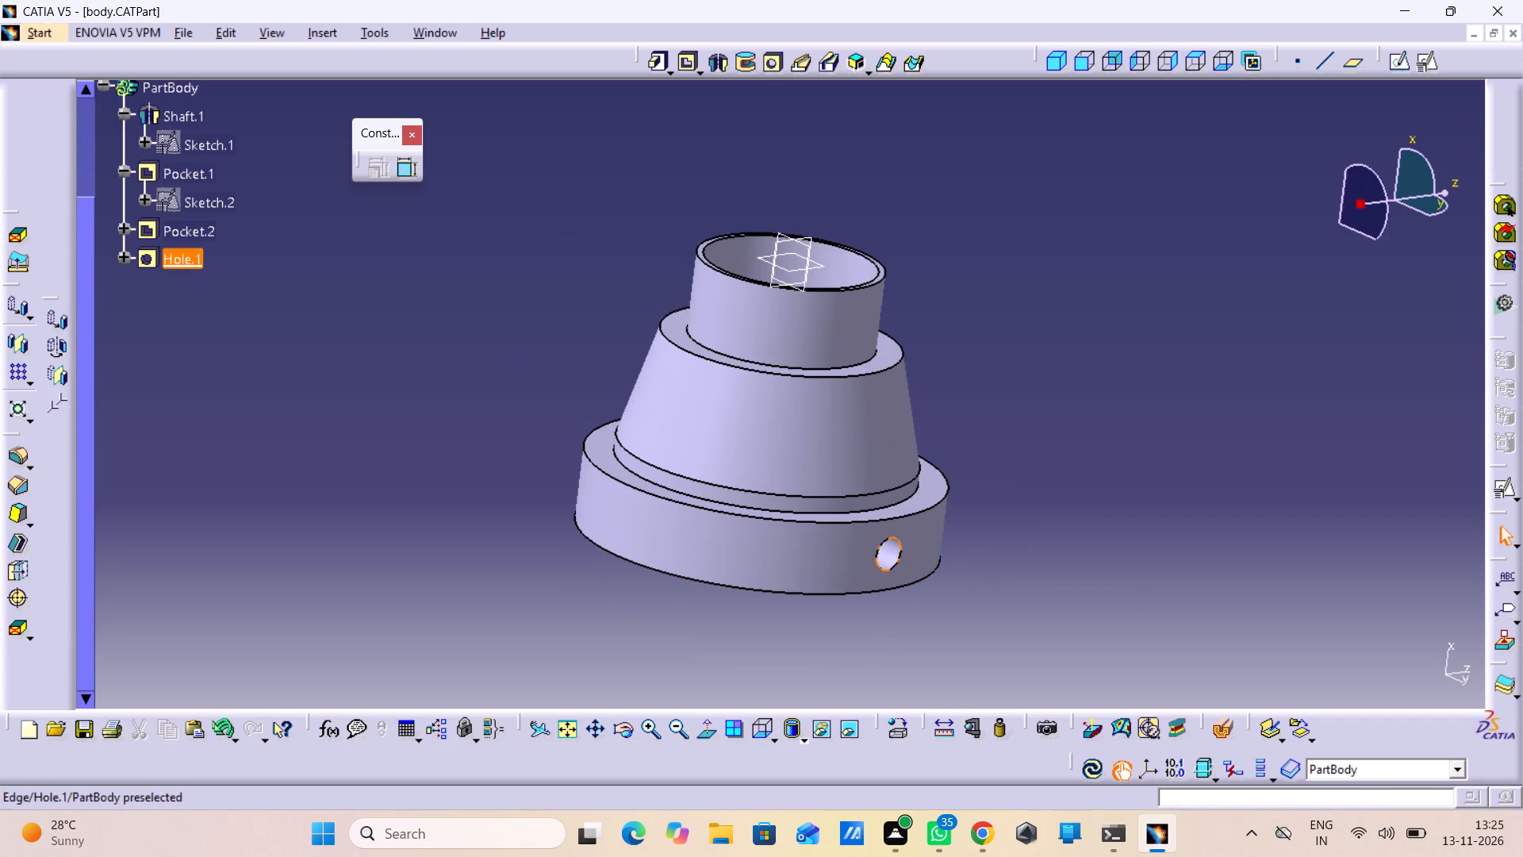
pyautogui.click(885, 556)
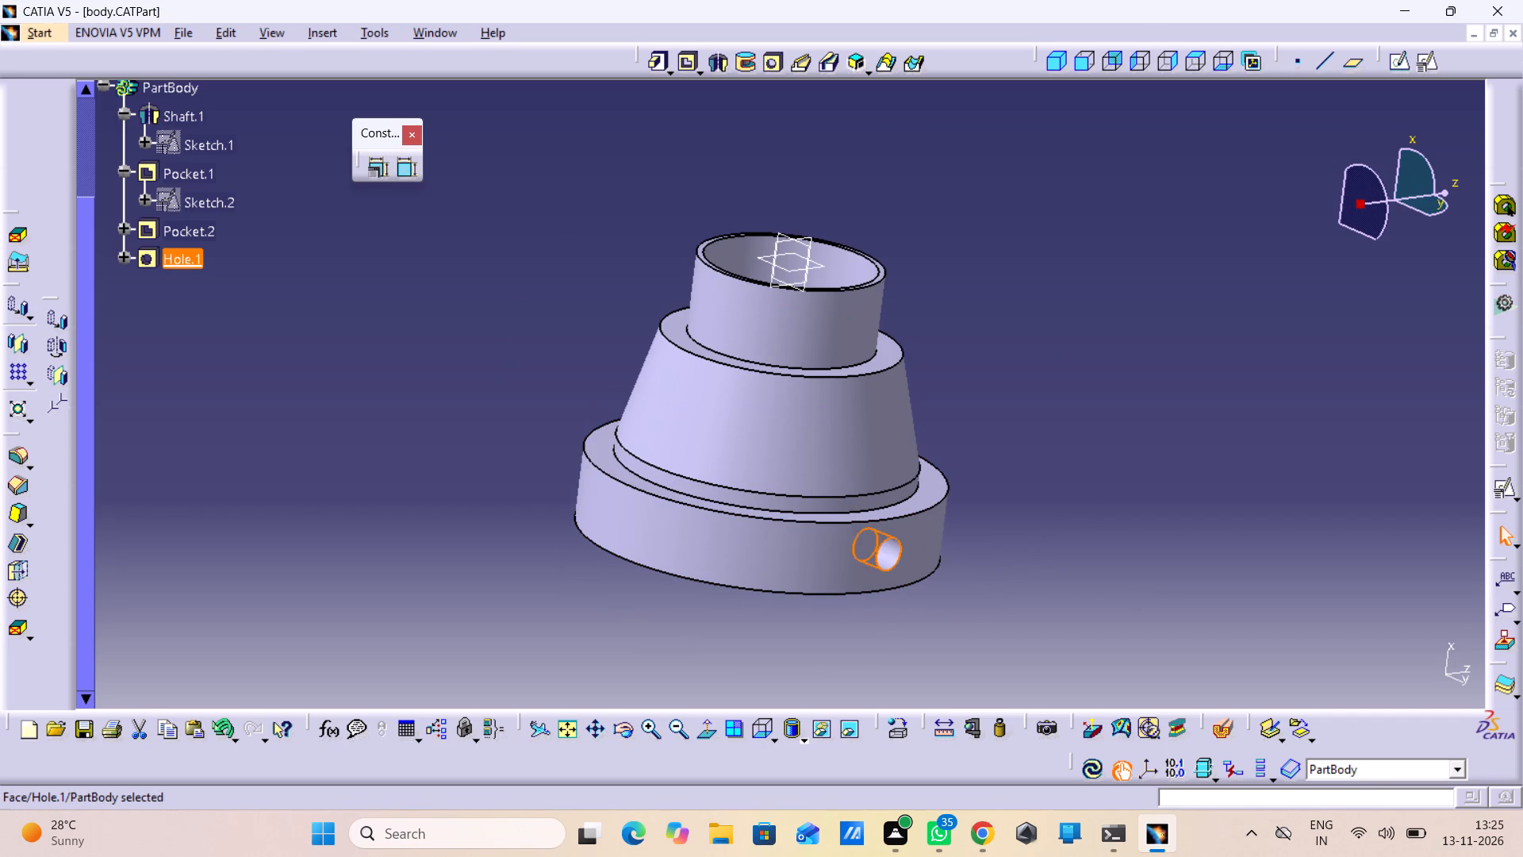
pyautogui.click(29, 381)
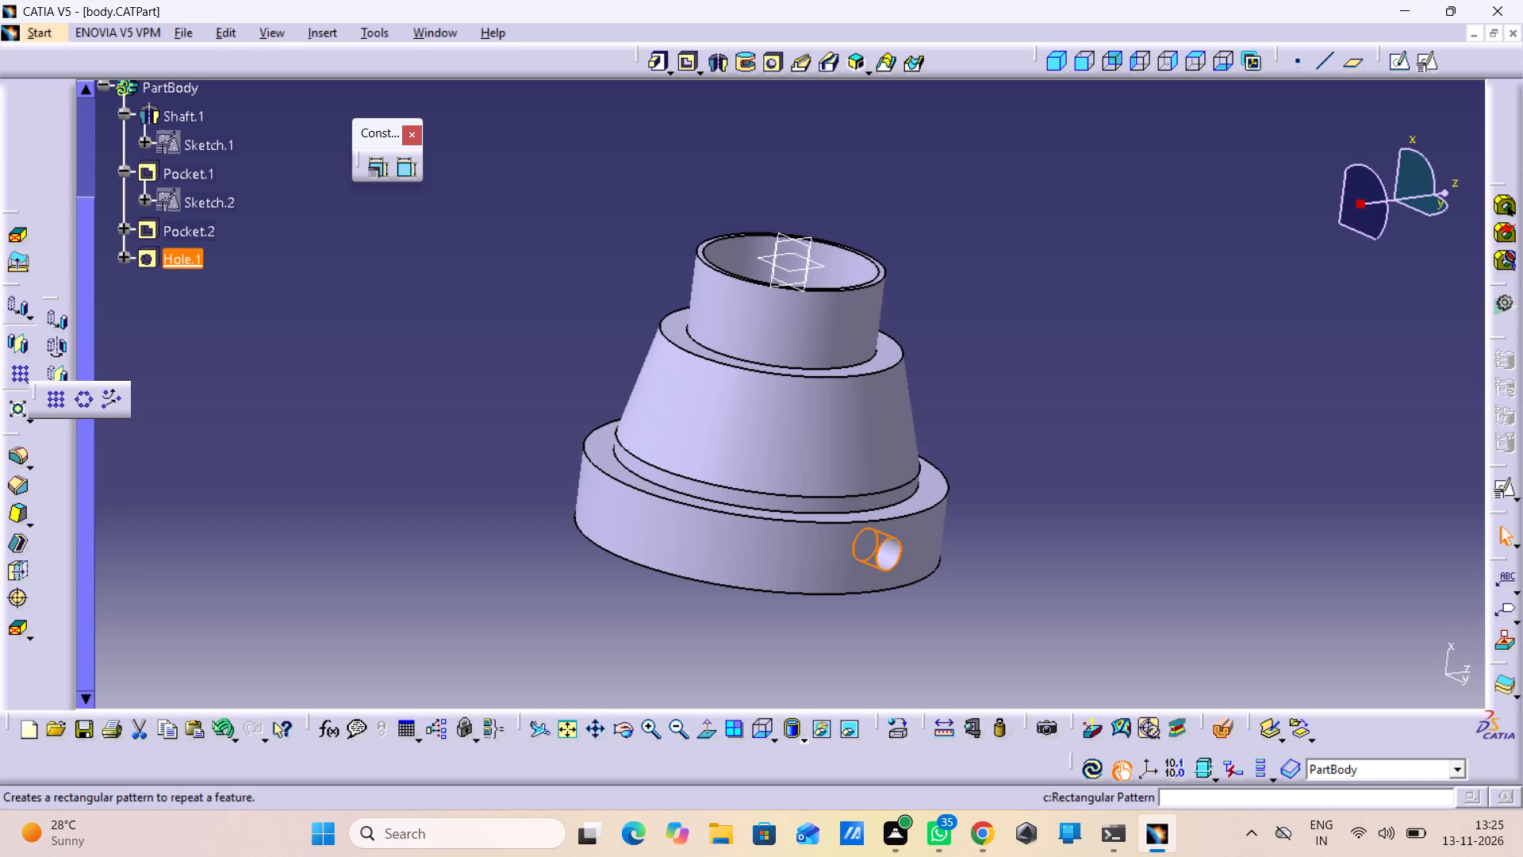
pyautogui.click(79, 394)
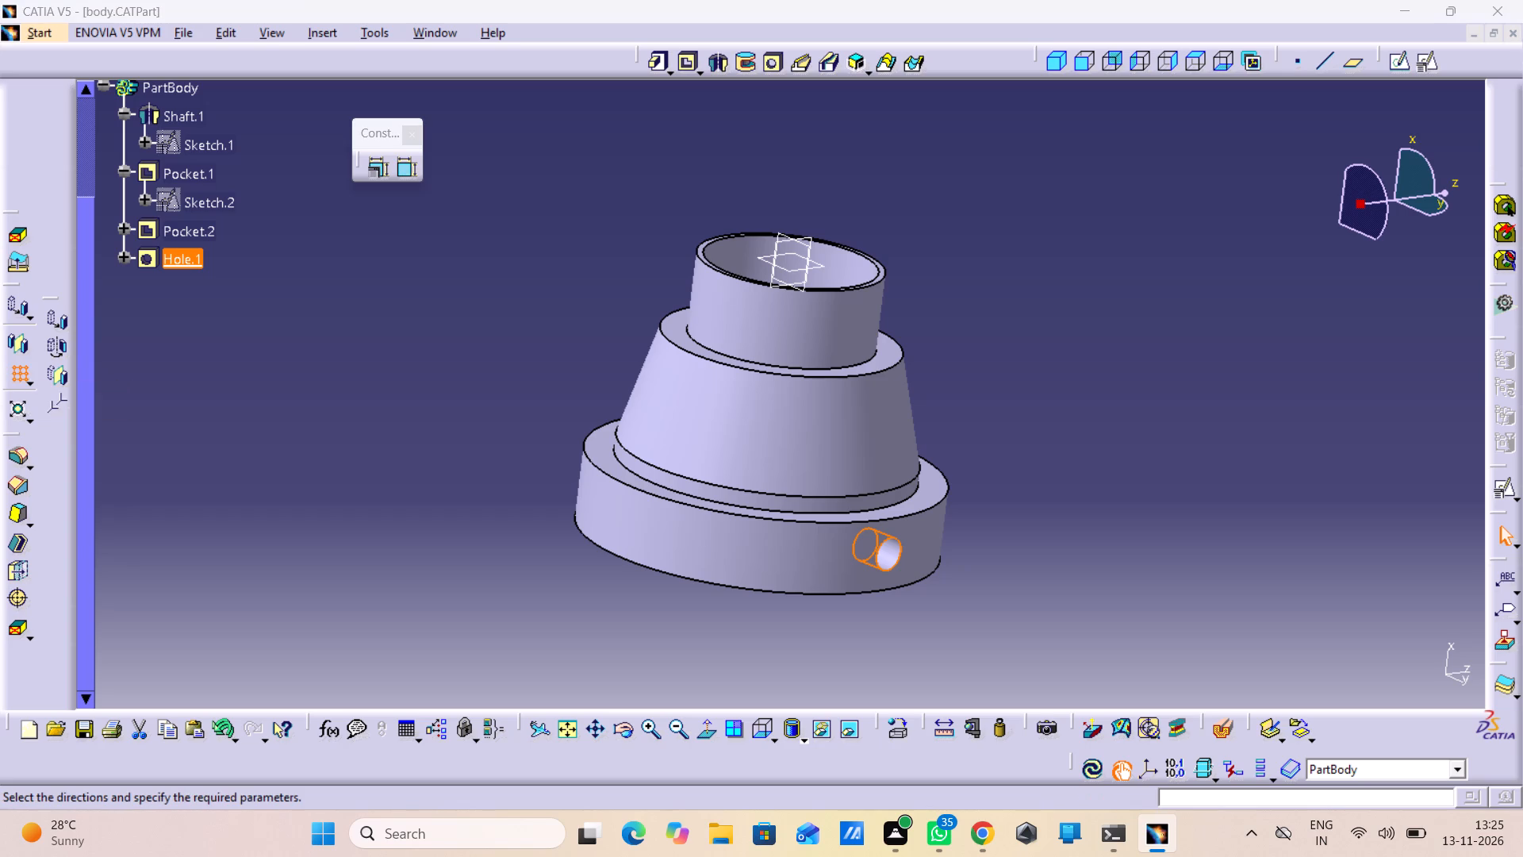
pyautogui.moveTo(933, 611); pyautogui.dragTo(903, 387, button='middle')
pyautogui.moveTo(933, 611); pyautogui.dragTo(903, 387, button='right')
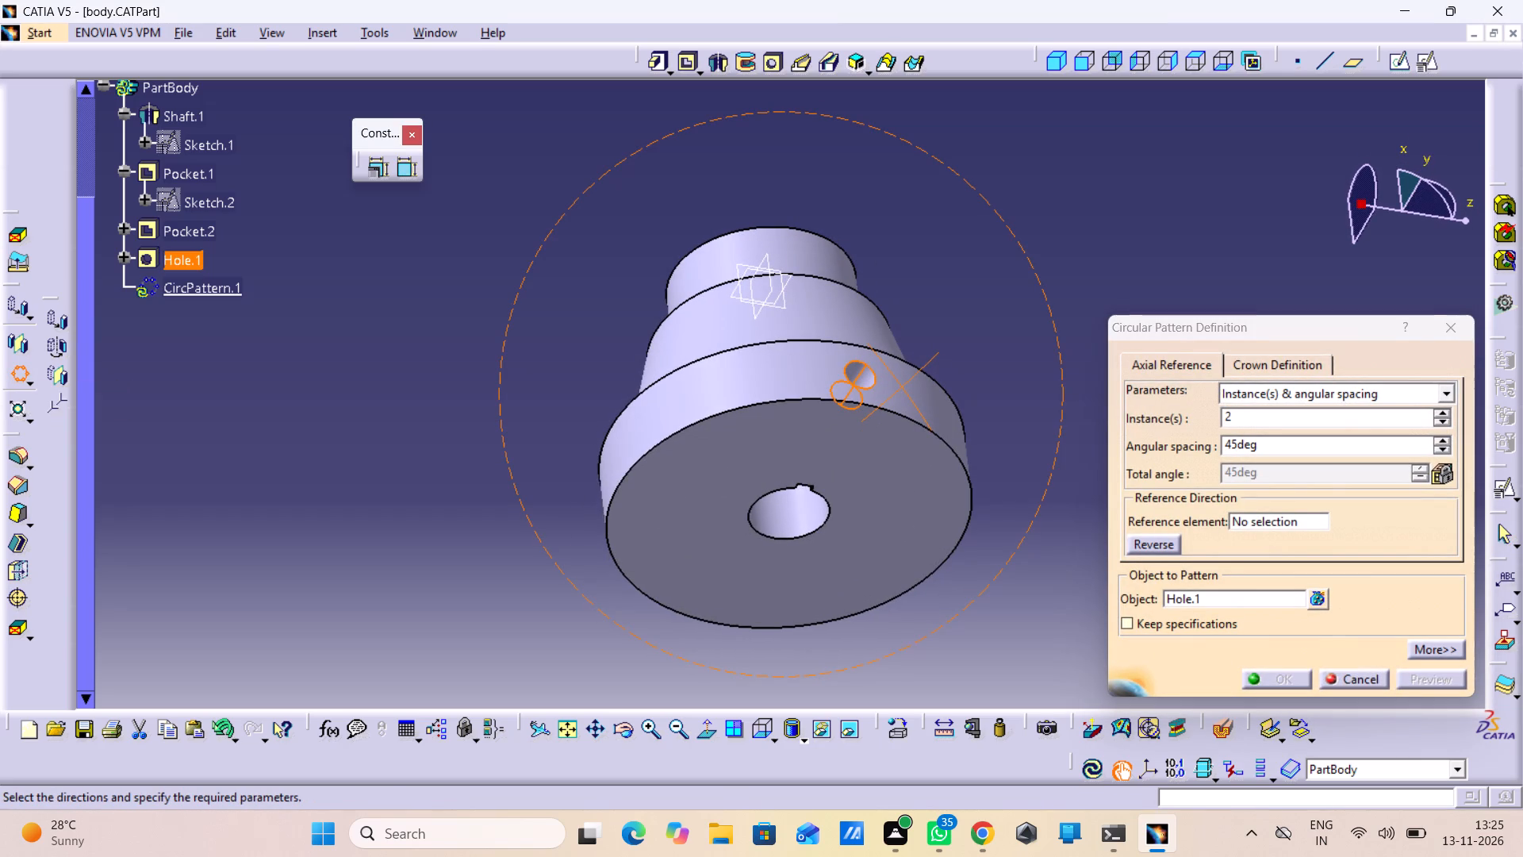
pyautogui.moveTo(1252, 422); pyautogui.dragTo(1214, 430)
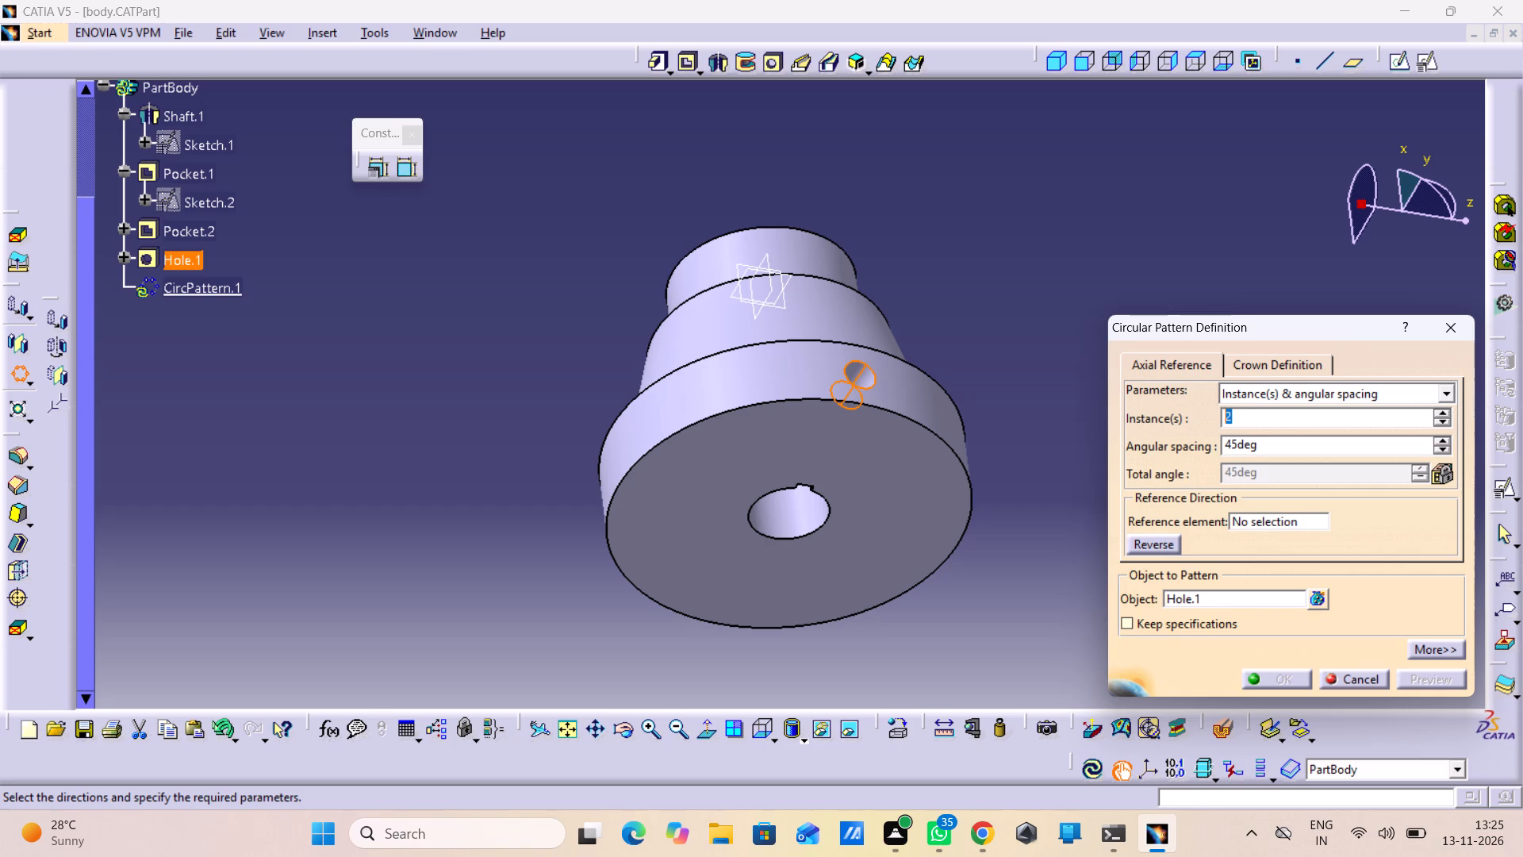
pyautogui.press('4')
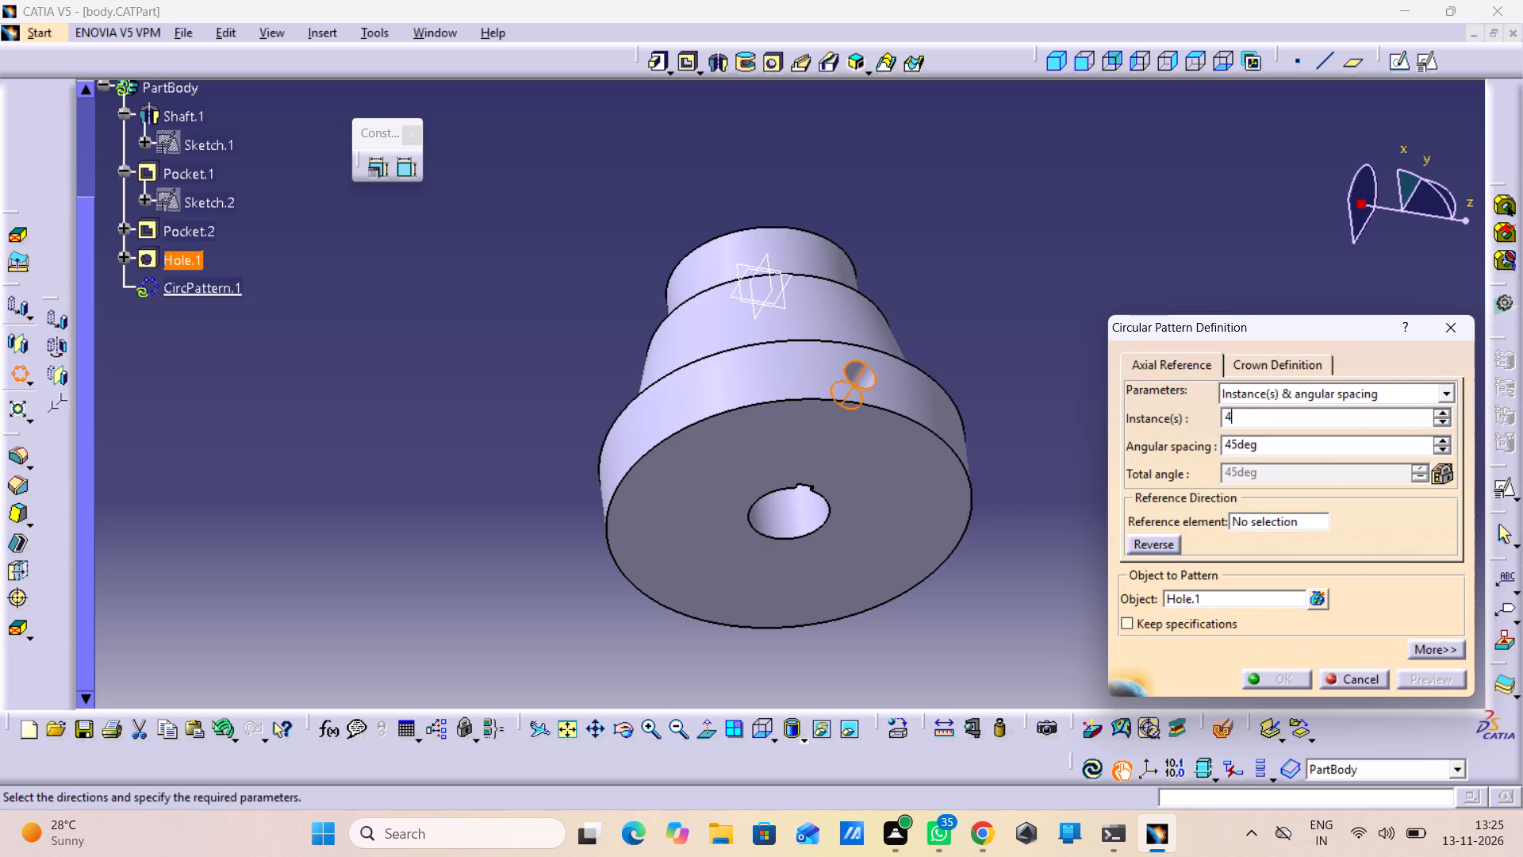
pyautogui.rightClick(1279, 394)
pyautogui.rightClick(1385, 402)
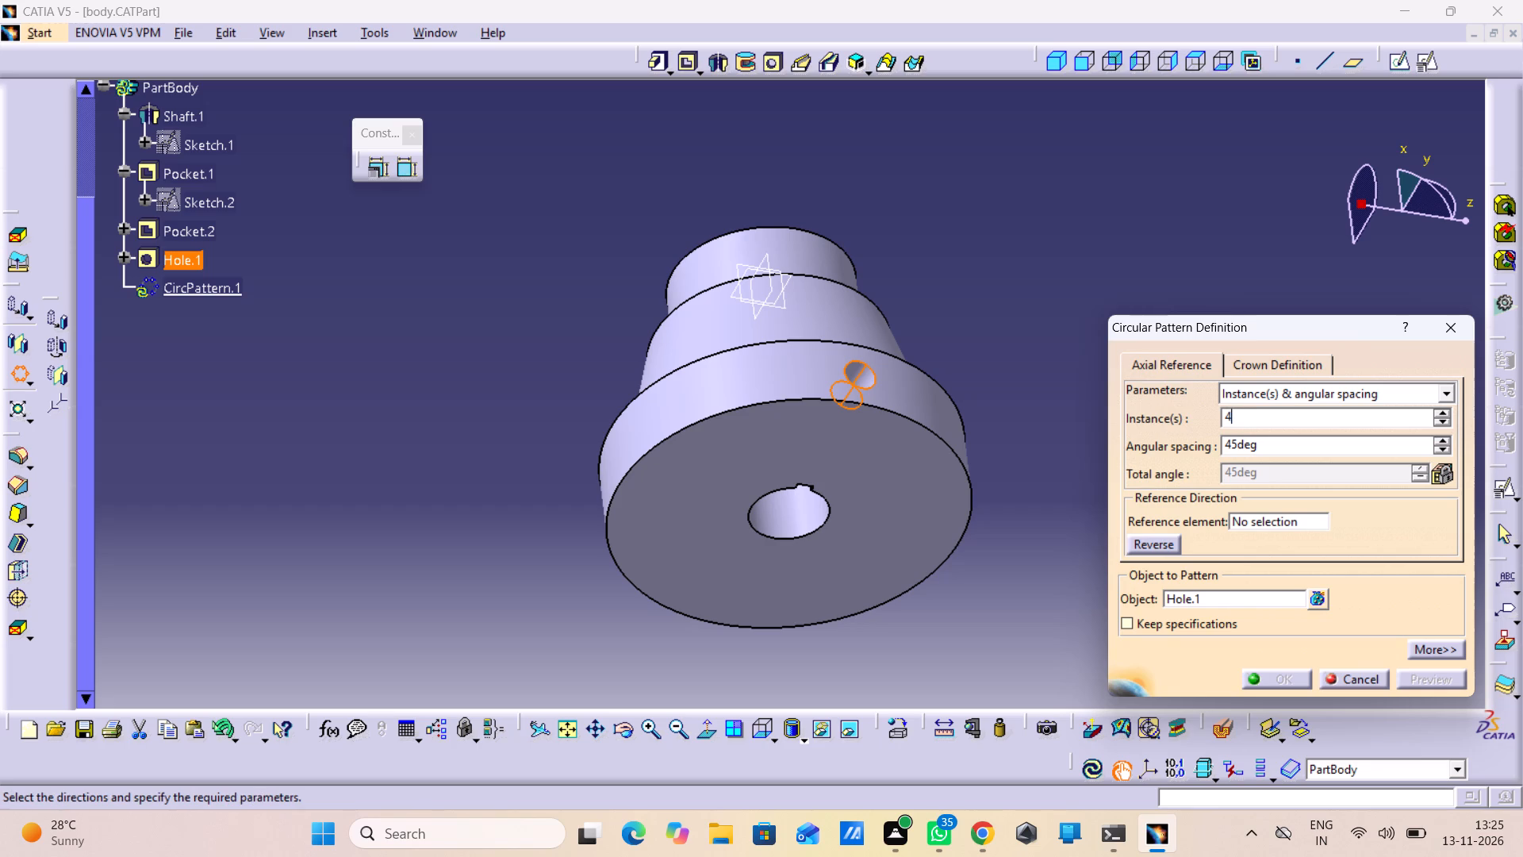
pyautogui.click(1448, 396)
pyautogui.click(1453, 394)
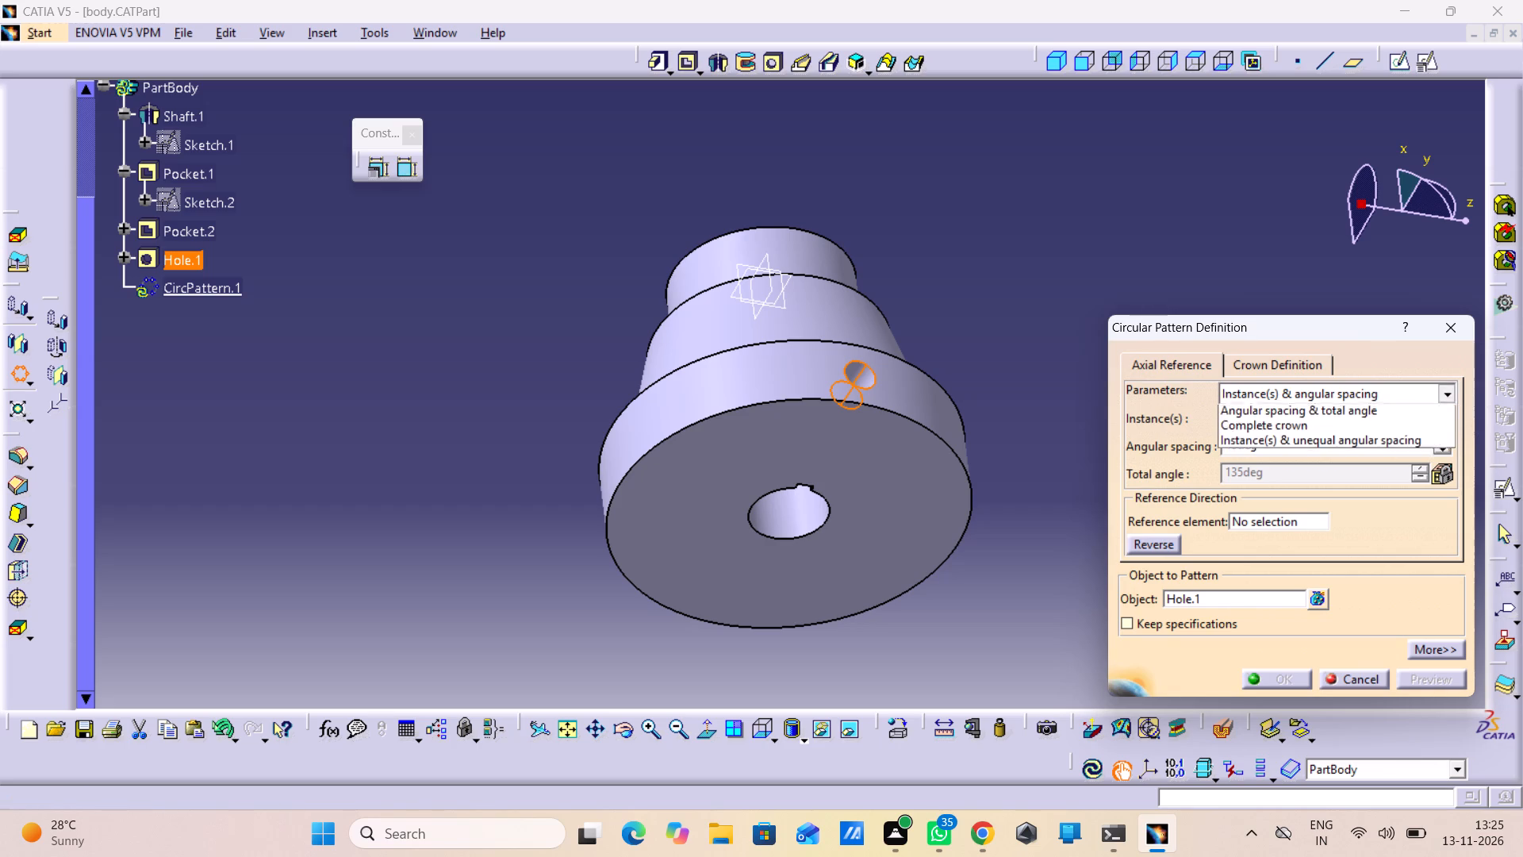
pyautogui.click(1406, 452)
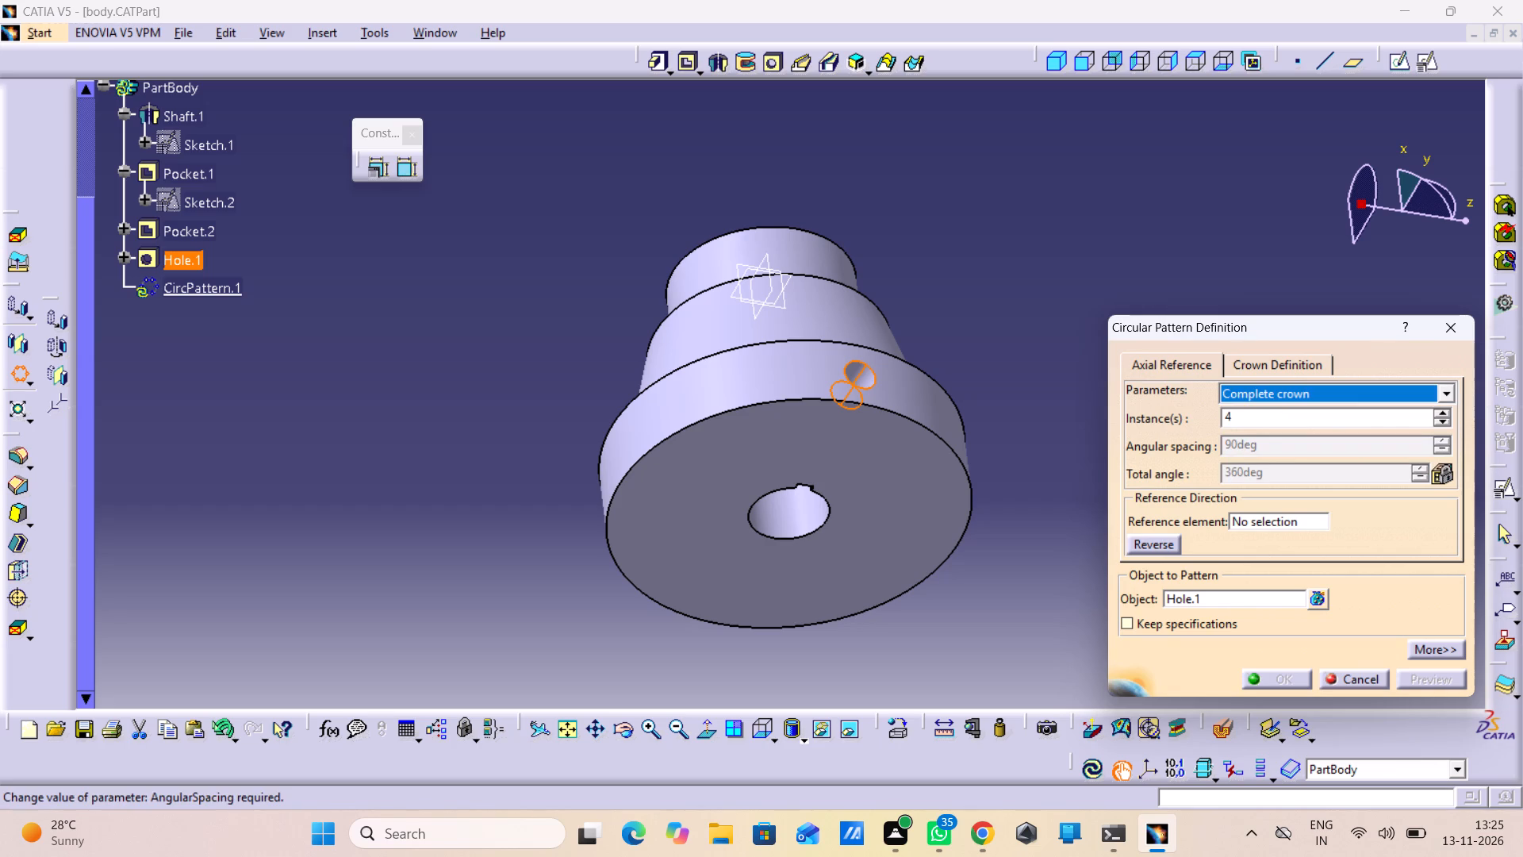
# Use the large flange's flat end face as the pattern's reference element, preview it, and create the circular pattern.
pyautogui.click(1259, 522)
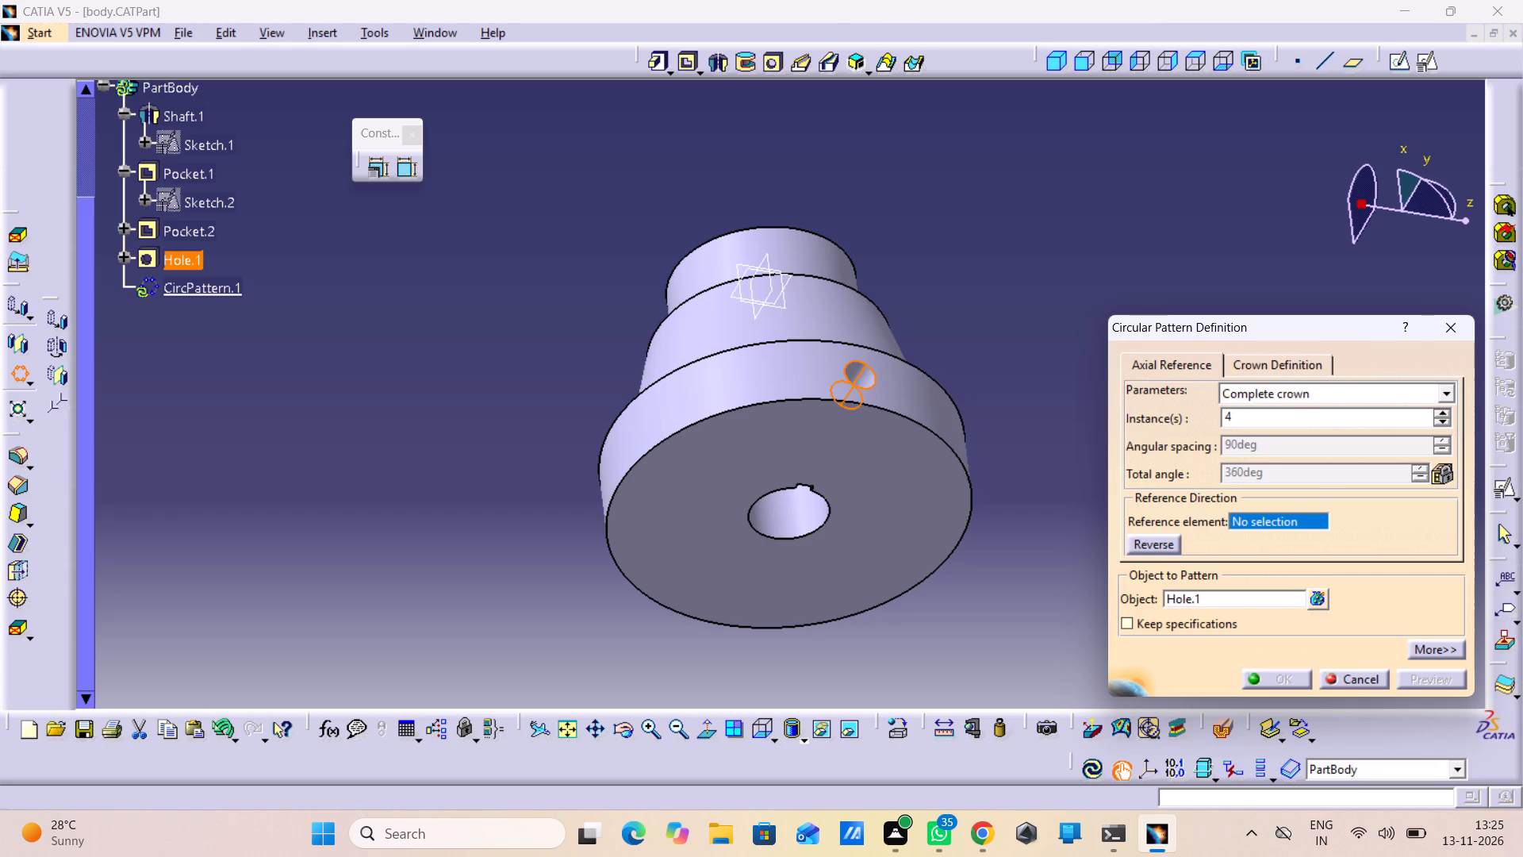
pyautogui.click(880, 486)
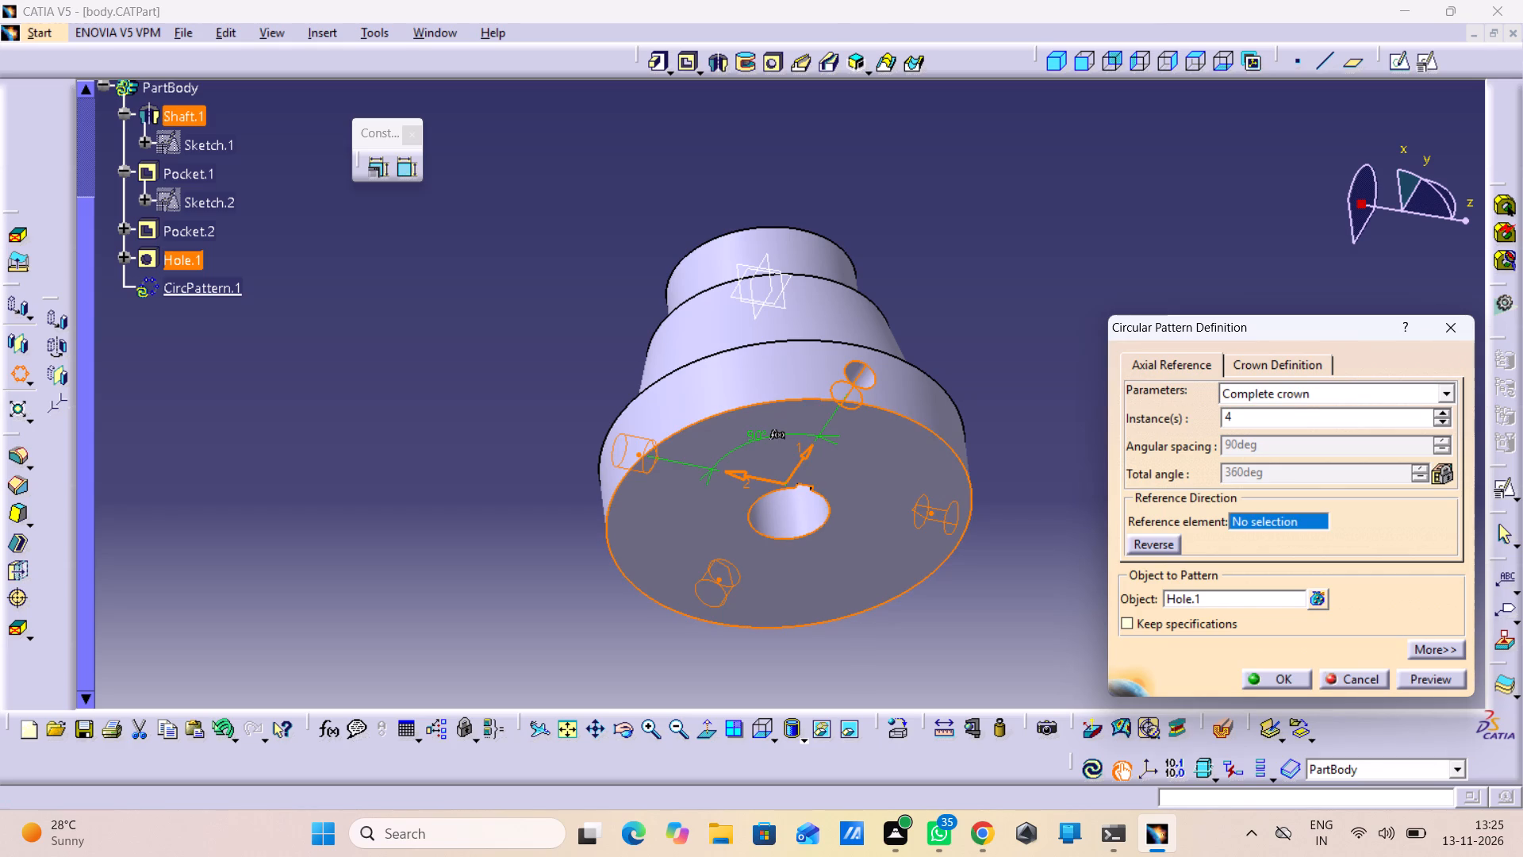
pyautogui.click(1420, 674)
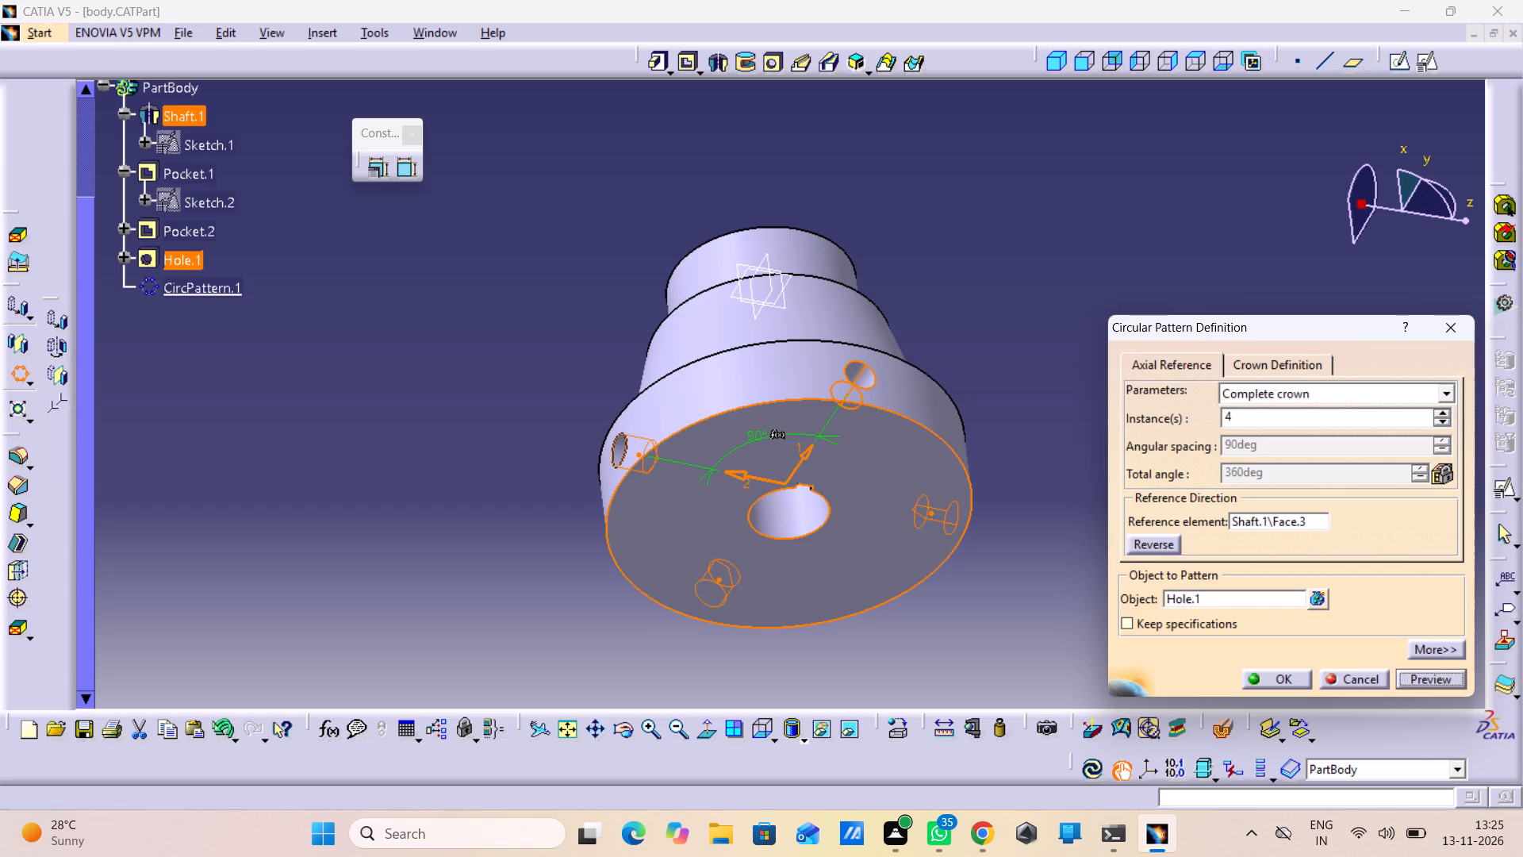
pyautogui.click(1276, 678)
pyautogui.click(1071, 662)
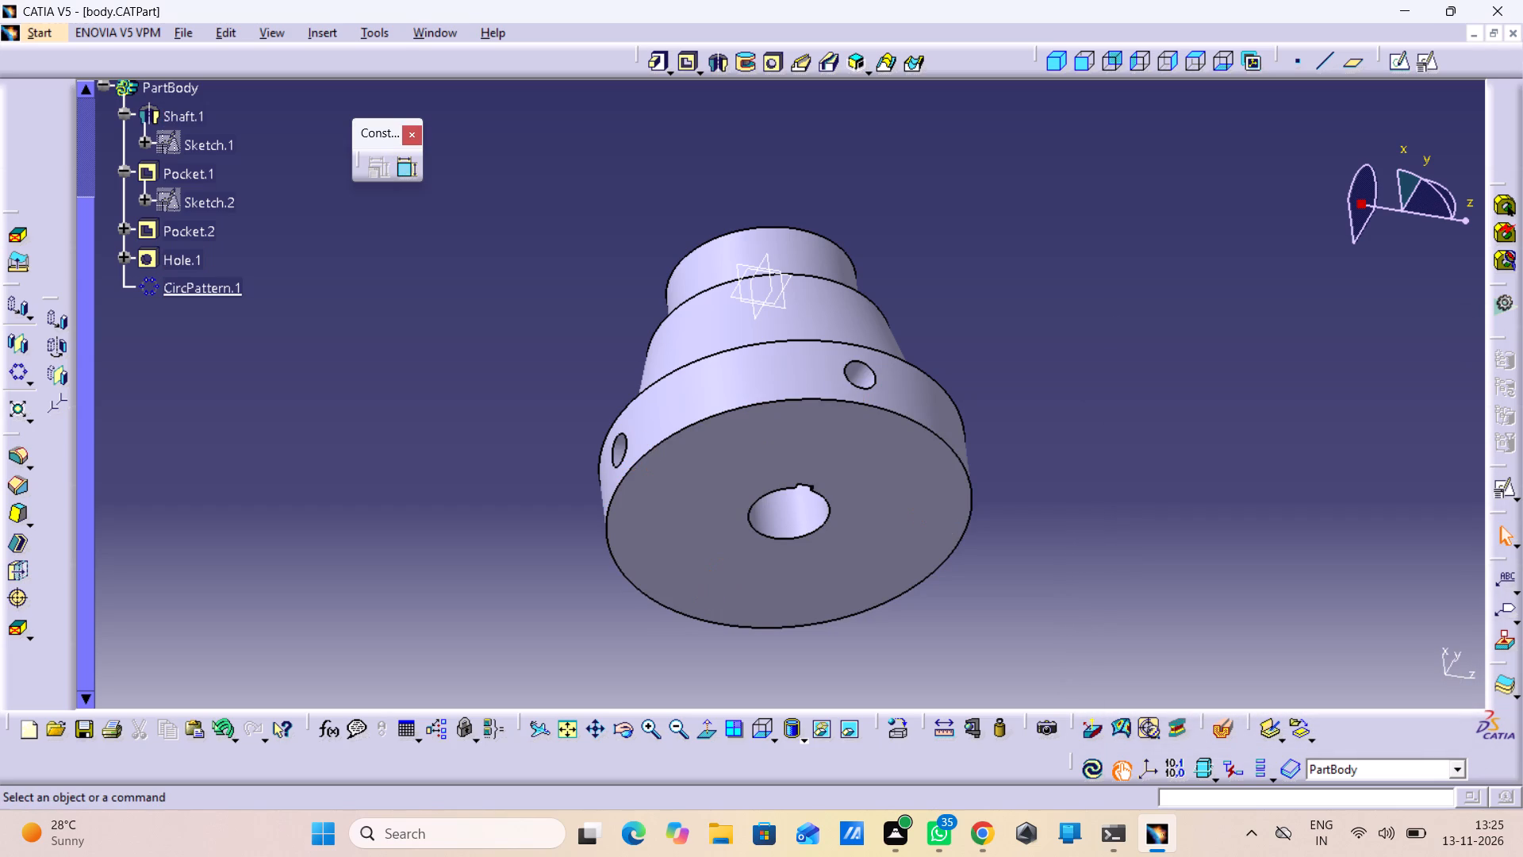
# Examine the patterned holes in the standard front view in wireframe, and switch back to shading with edges.
pyautogui.click(1087, 64)
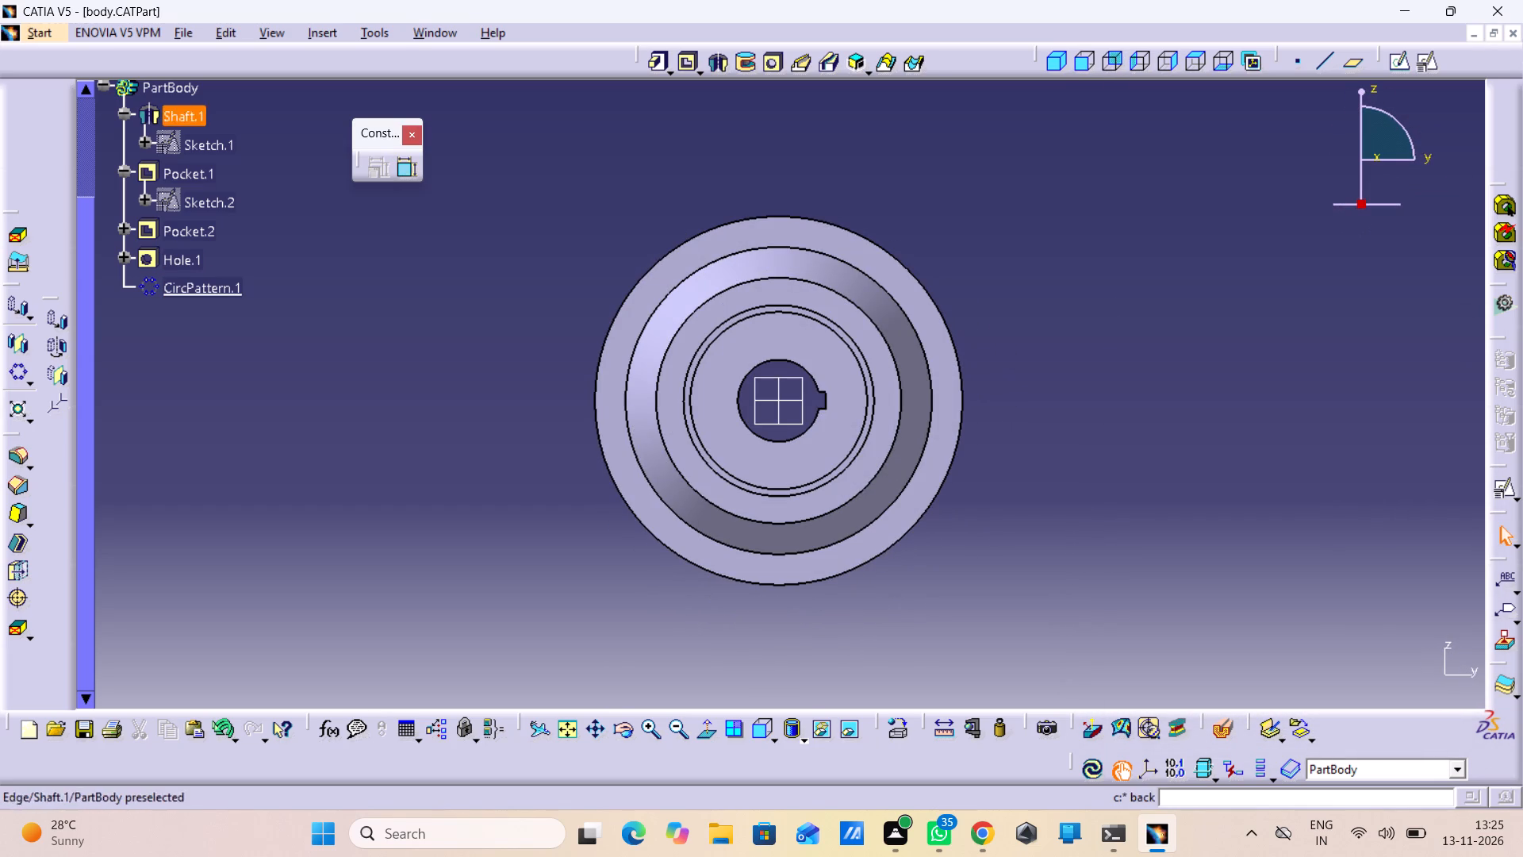
pyautogui.click(792, 728)
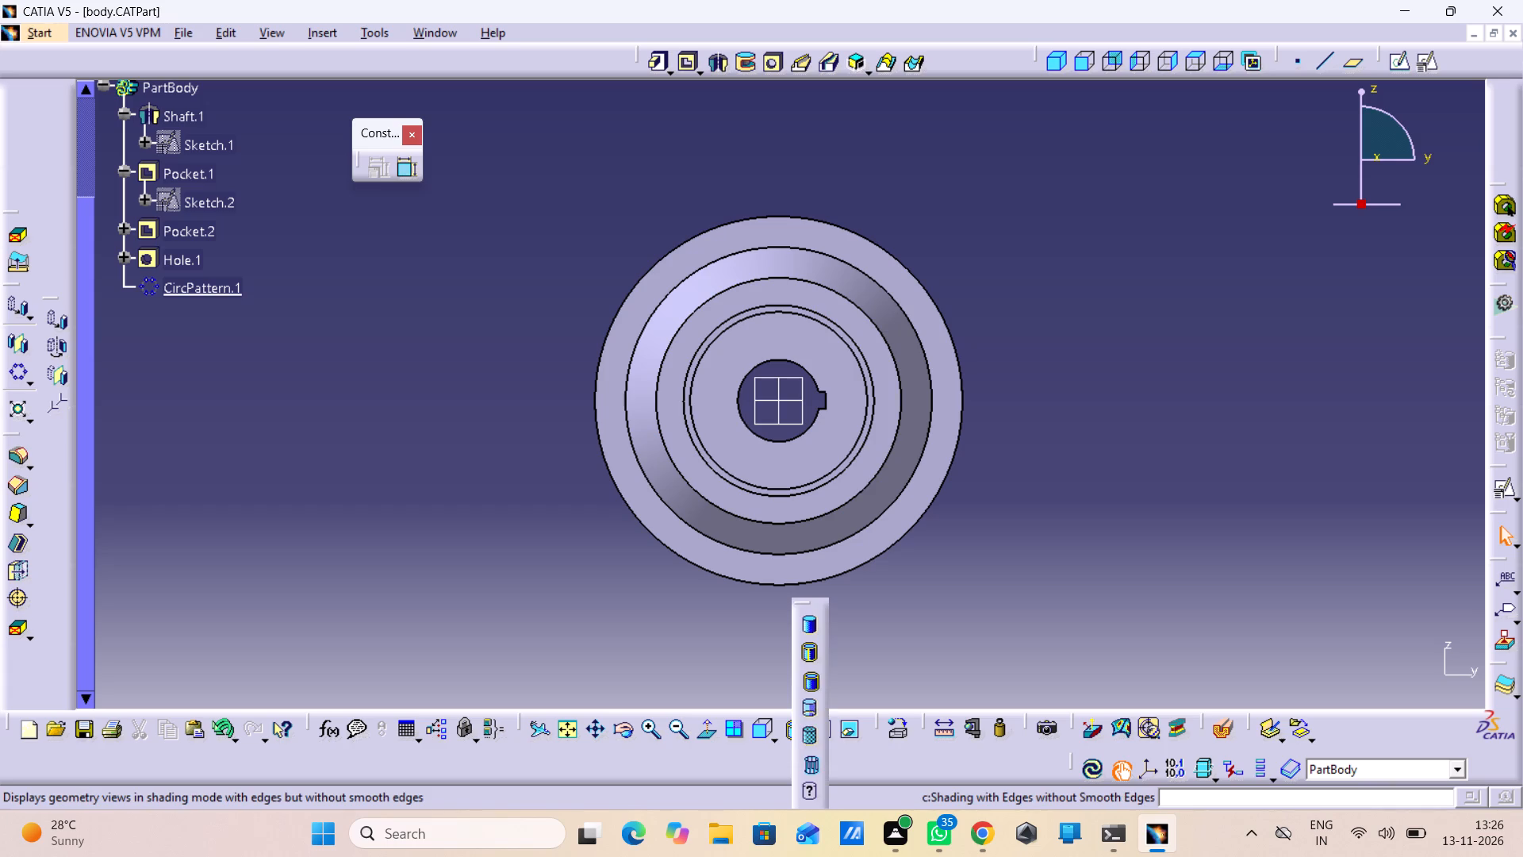
pyautogui.click(816, 762)
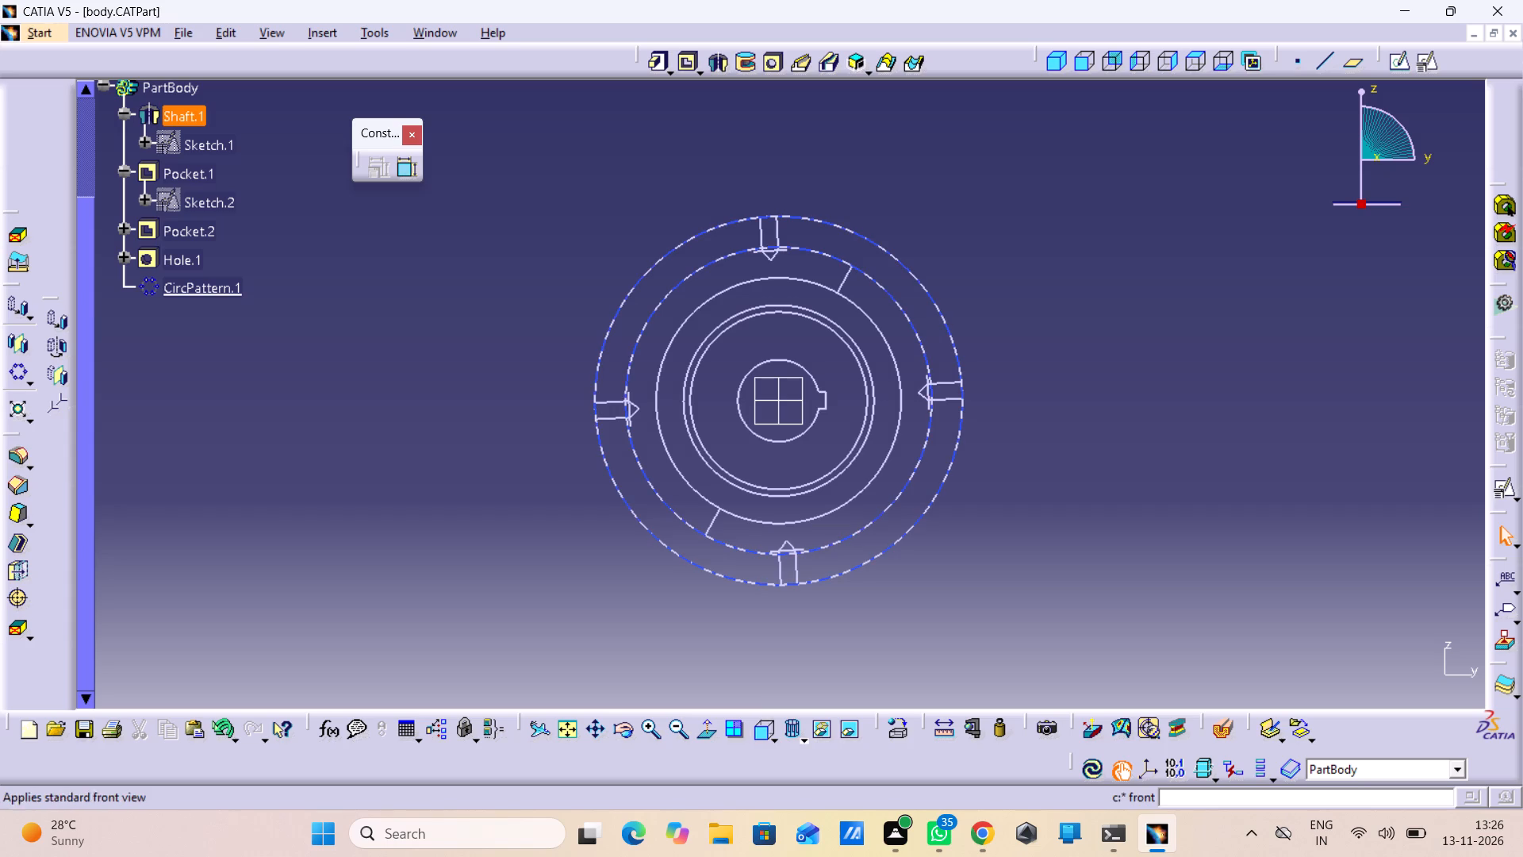
pyautogui.click(792, 729)
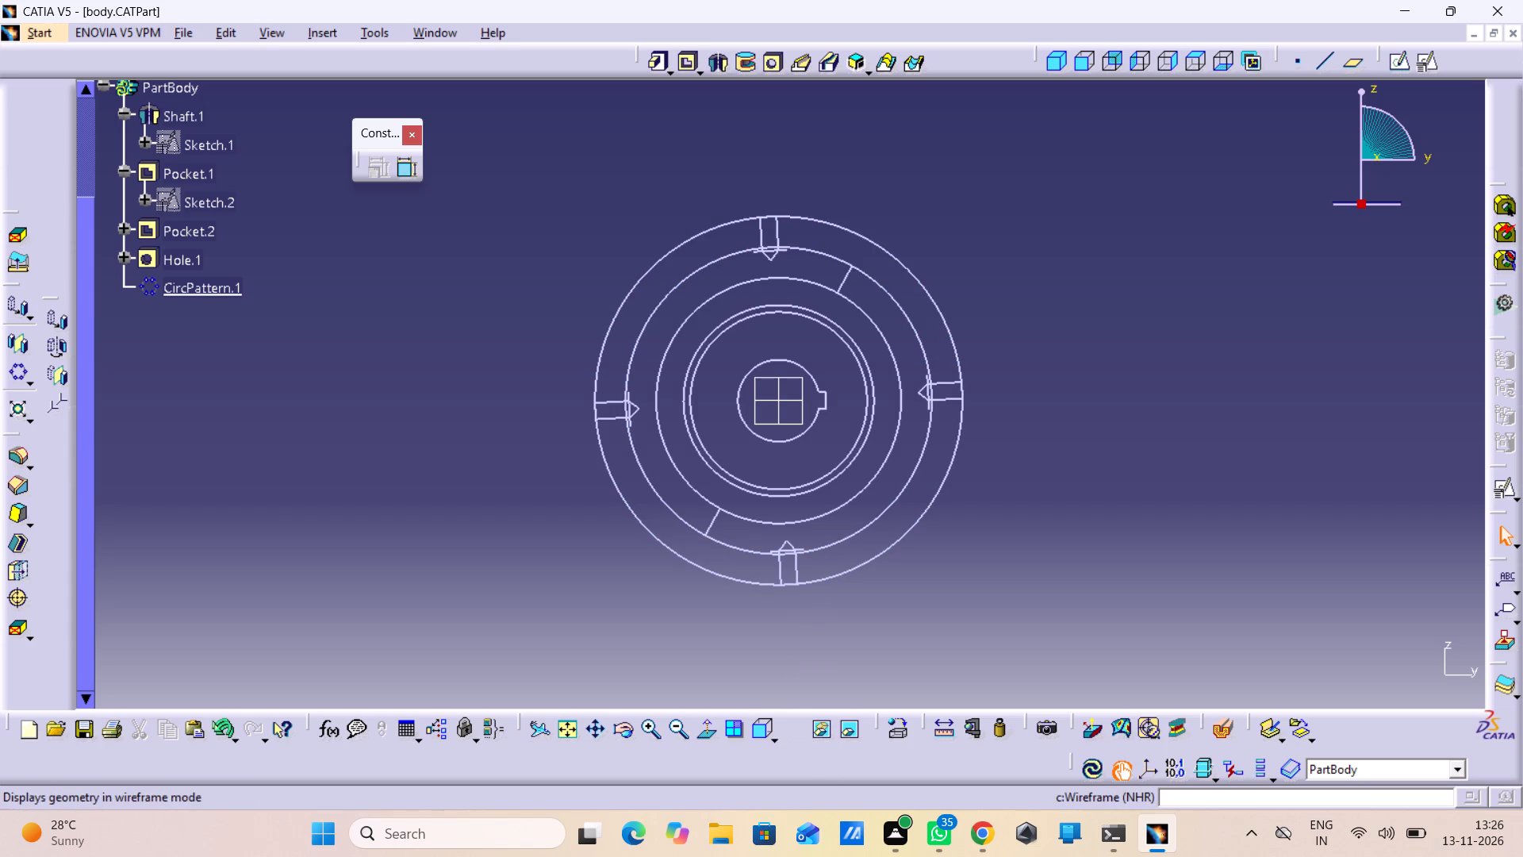
pyautogui.click(804, 739)
pyautogui.click(824, 655)
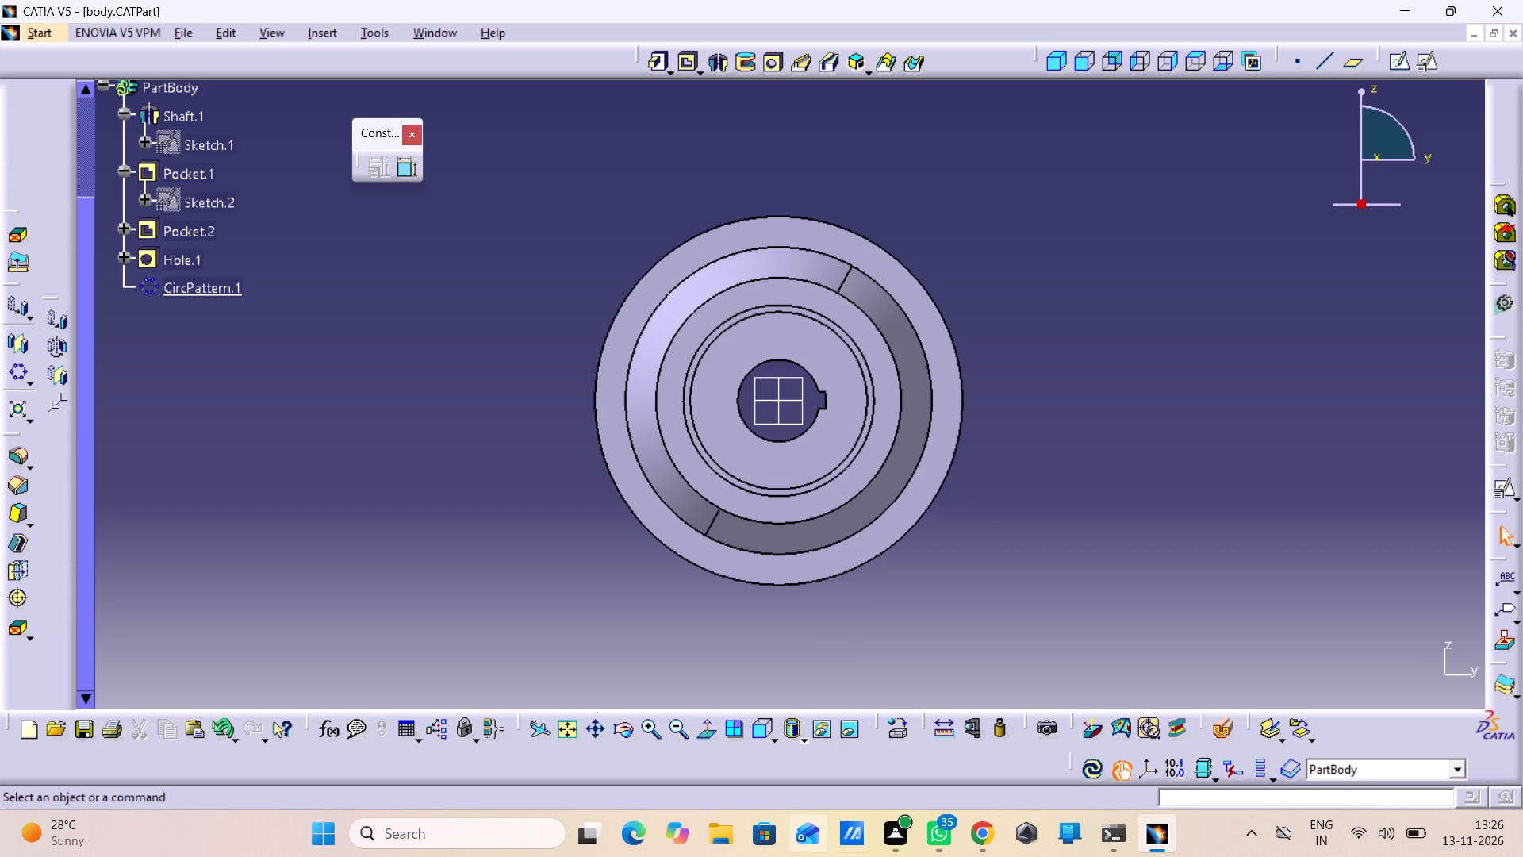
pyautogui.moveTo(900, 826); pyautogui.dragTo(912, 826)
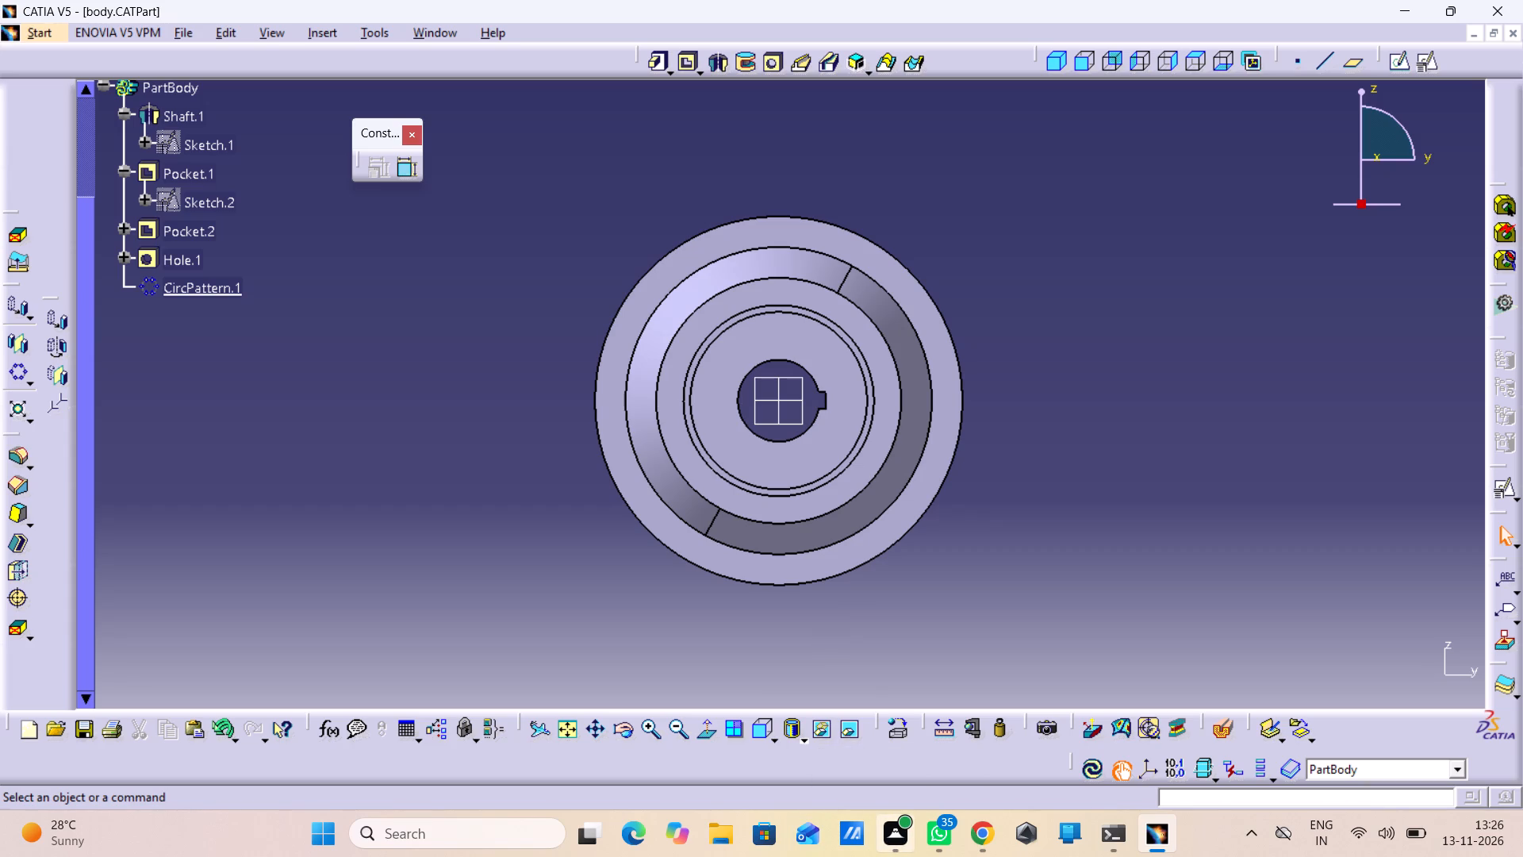
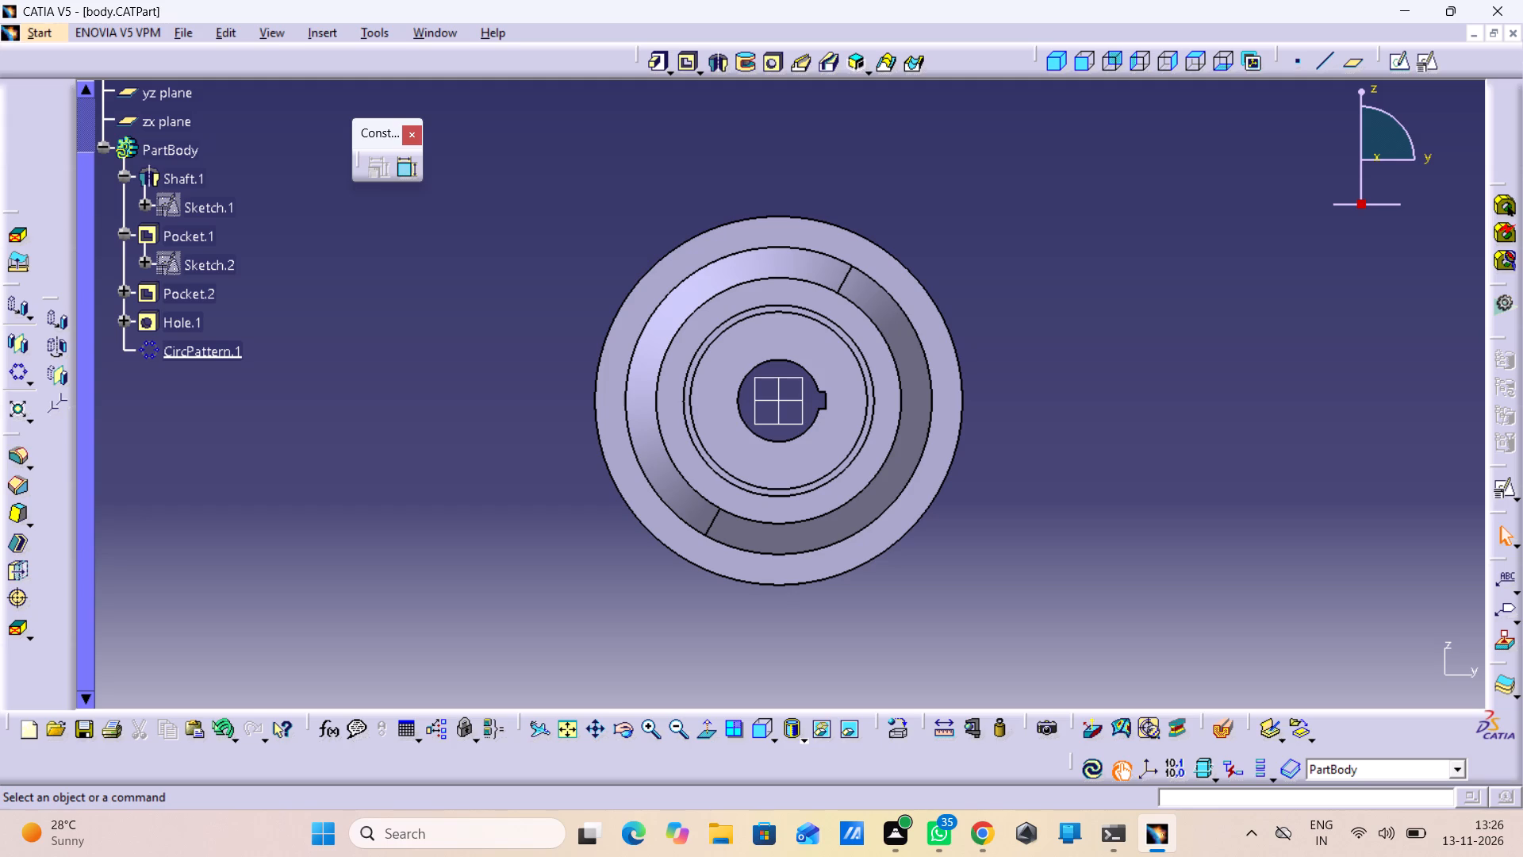
# Save the current body part file.
pyautogui.hotkey('ctrl', 's')
pyautogui.hotkey('ctrl', 's')
# Print the whole document with Microsoft Print to PDF, saving the output as "body" in the milling plate folder.
pyautogui.hotkey('ctrl', 'p')
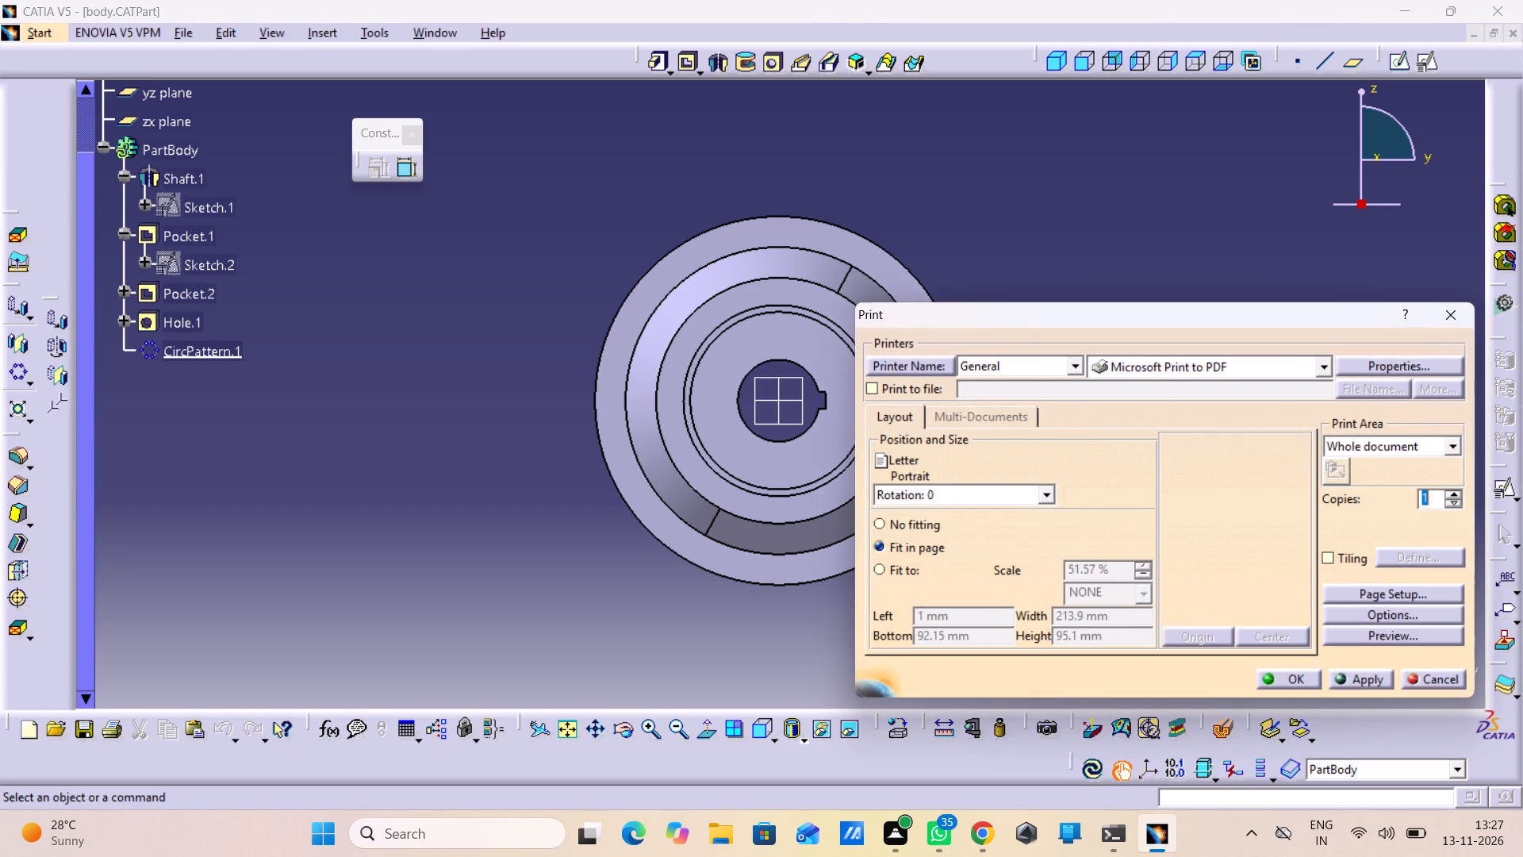
pyautogui.click(1293, 685)
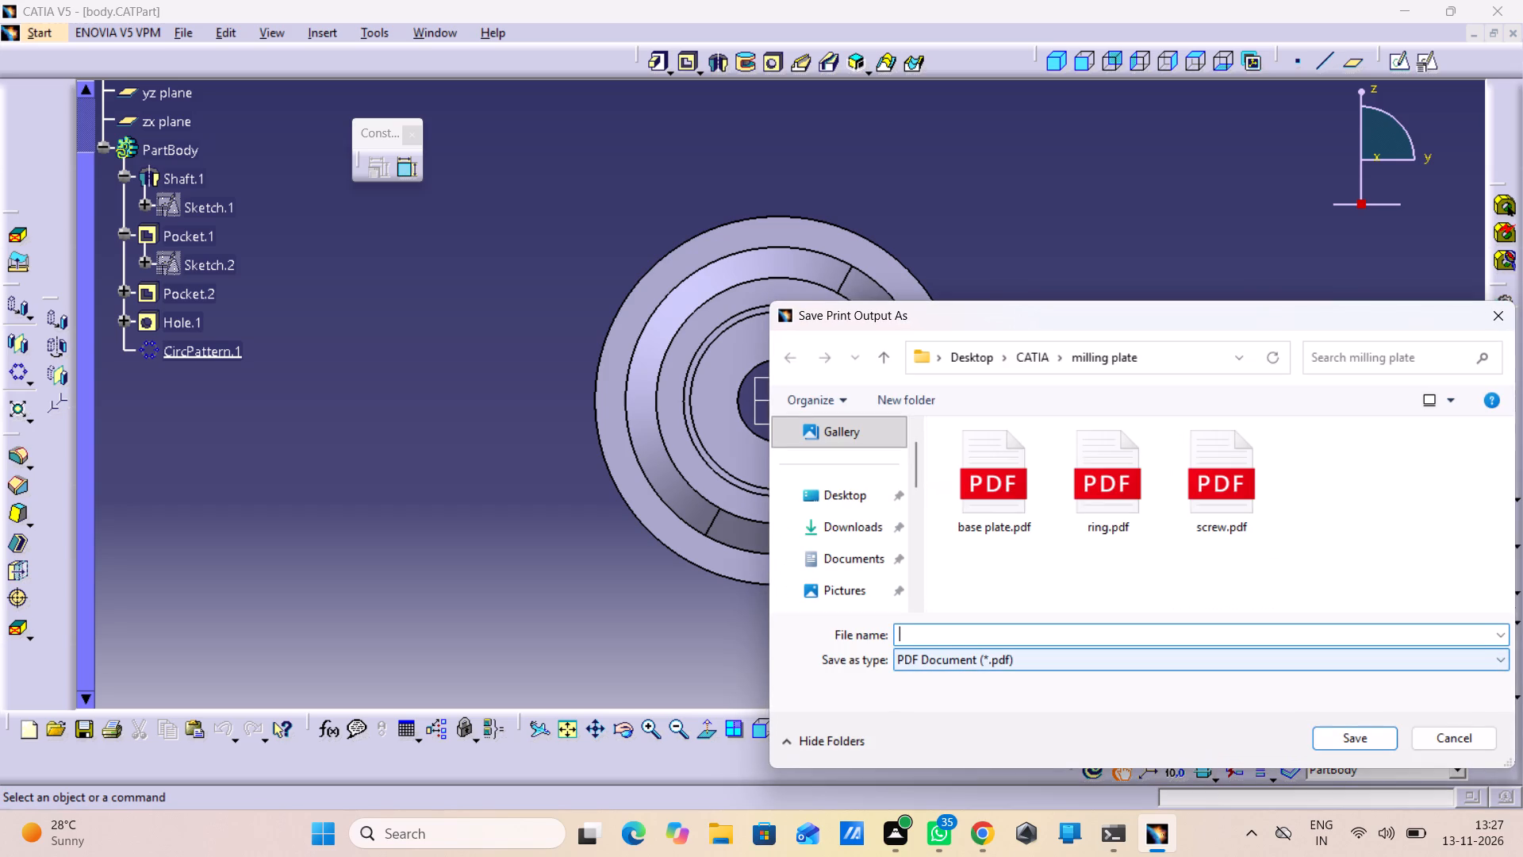
pyautogui.write('body')
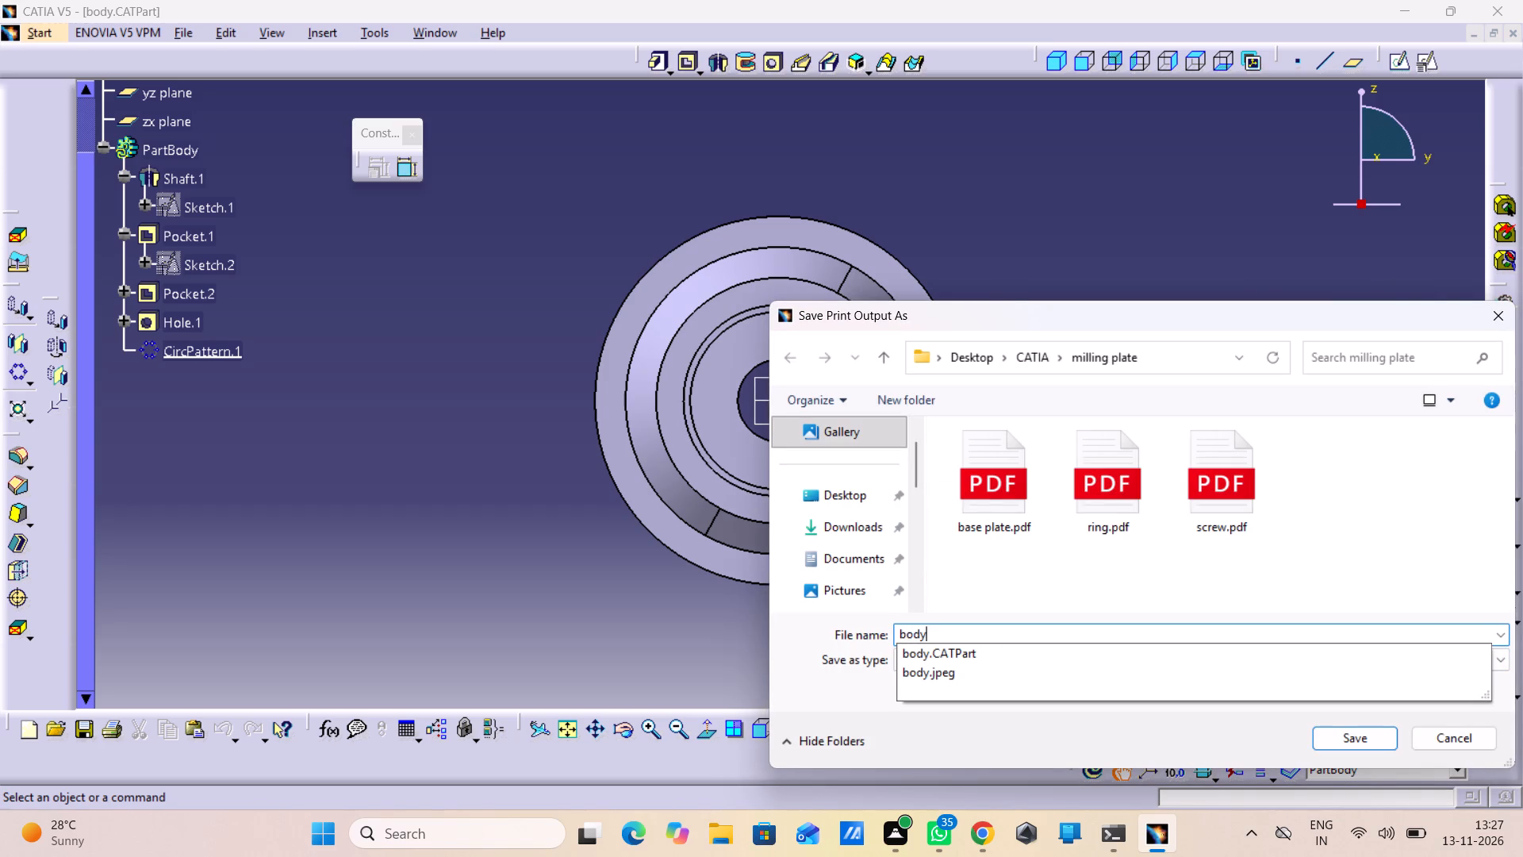
pyautogui.press('Return')
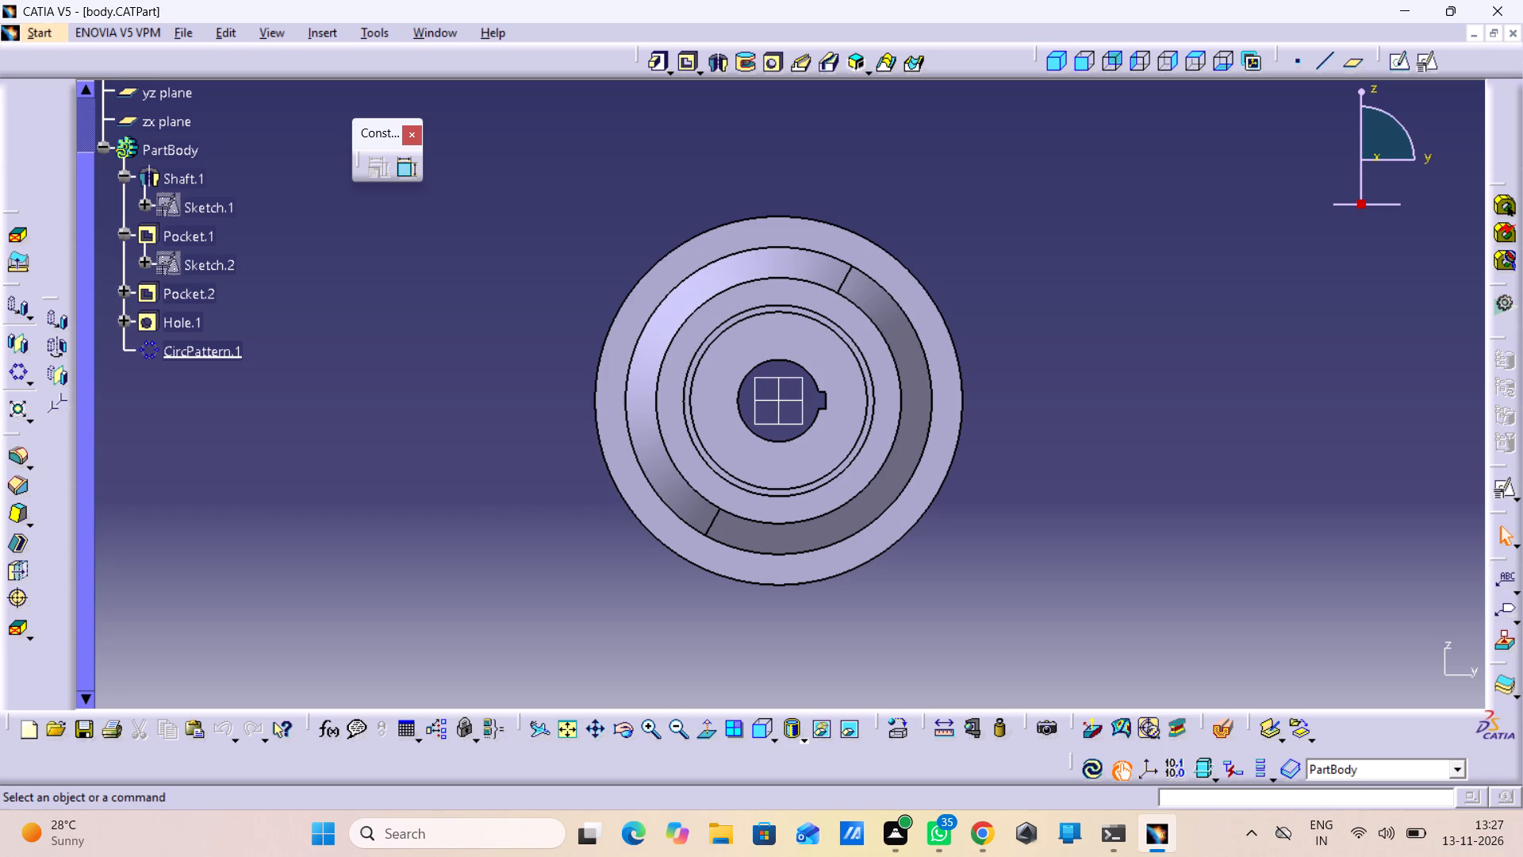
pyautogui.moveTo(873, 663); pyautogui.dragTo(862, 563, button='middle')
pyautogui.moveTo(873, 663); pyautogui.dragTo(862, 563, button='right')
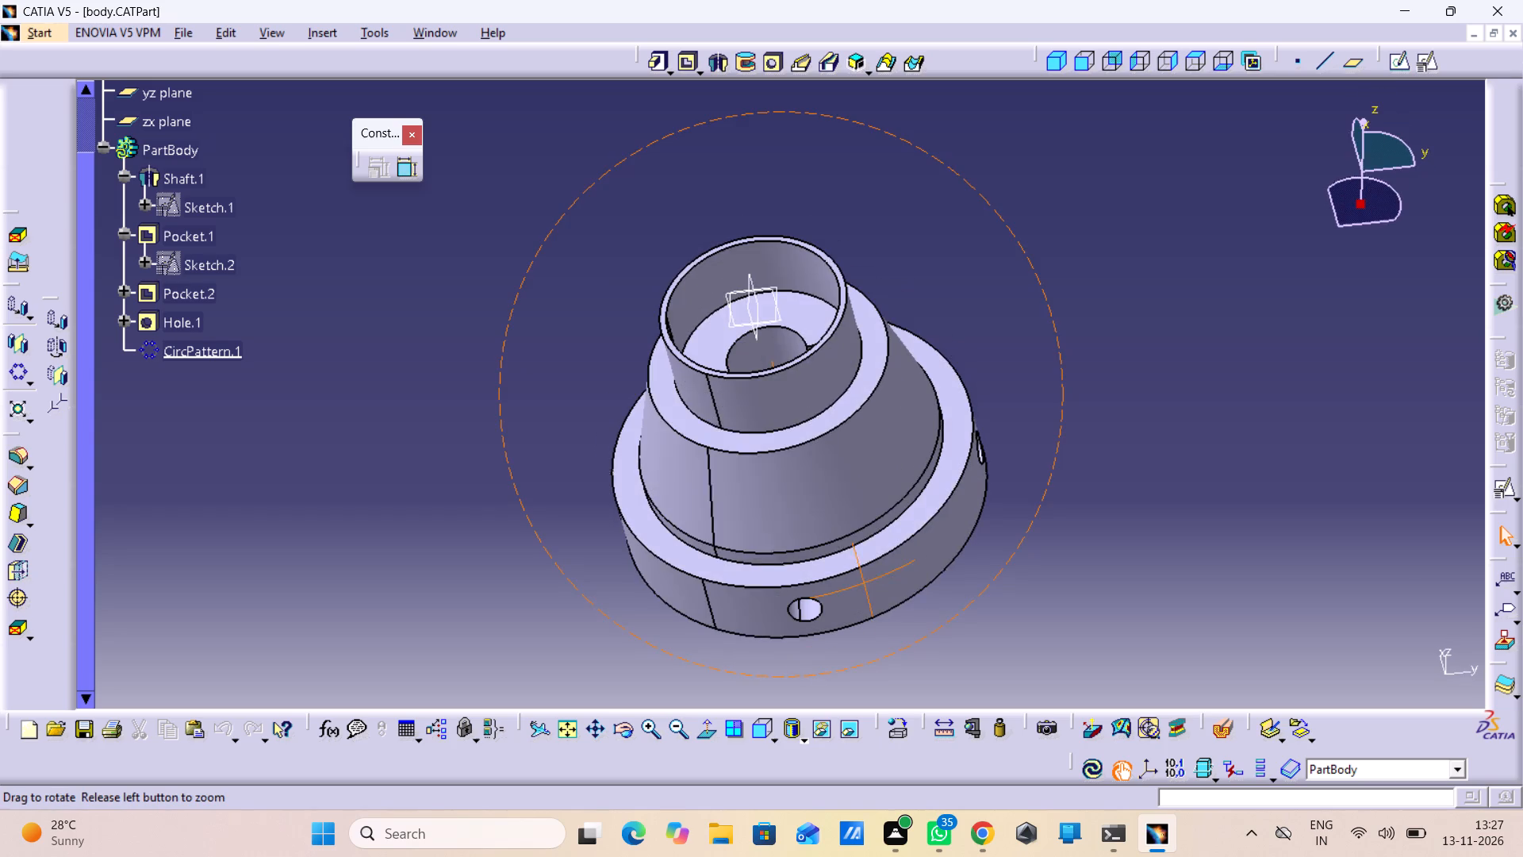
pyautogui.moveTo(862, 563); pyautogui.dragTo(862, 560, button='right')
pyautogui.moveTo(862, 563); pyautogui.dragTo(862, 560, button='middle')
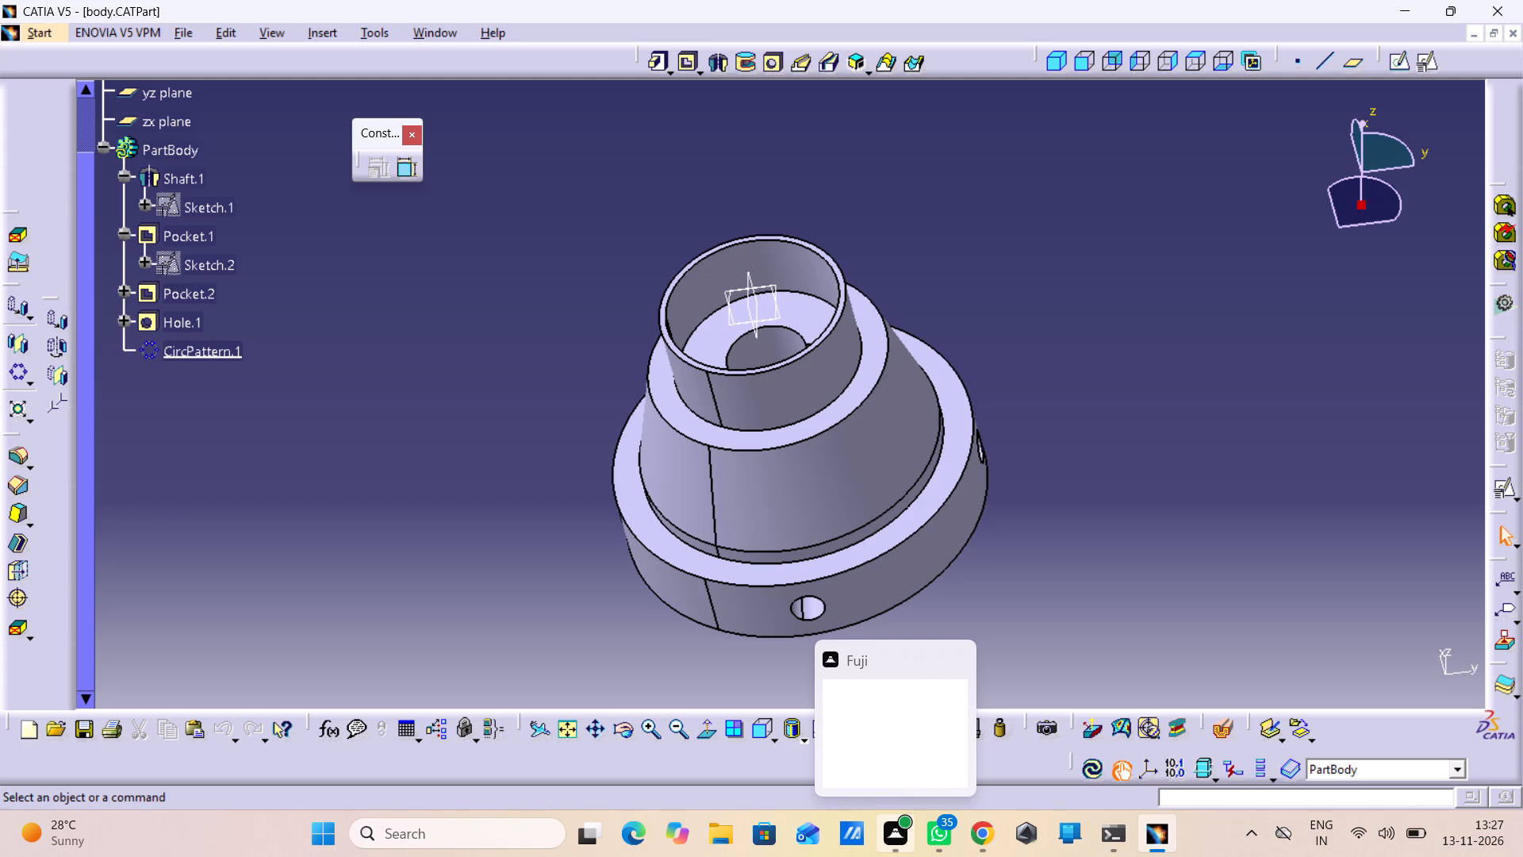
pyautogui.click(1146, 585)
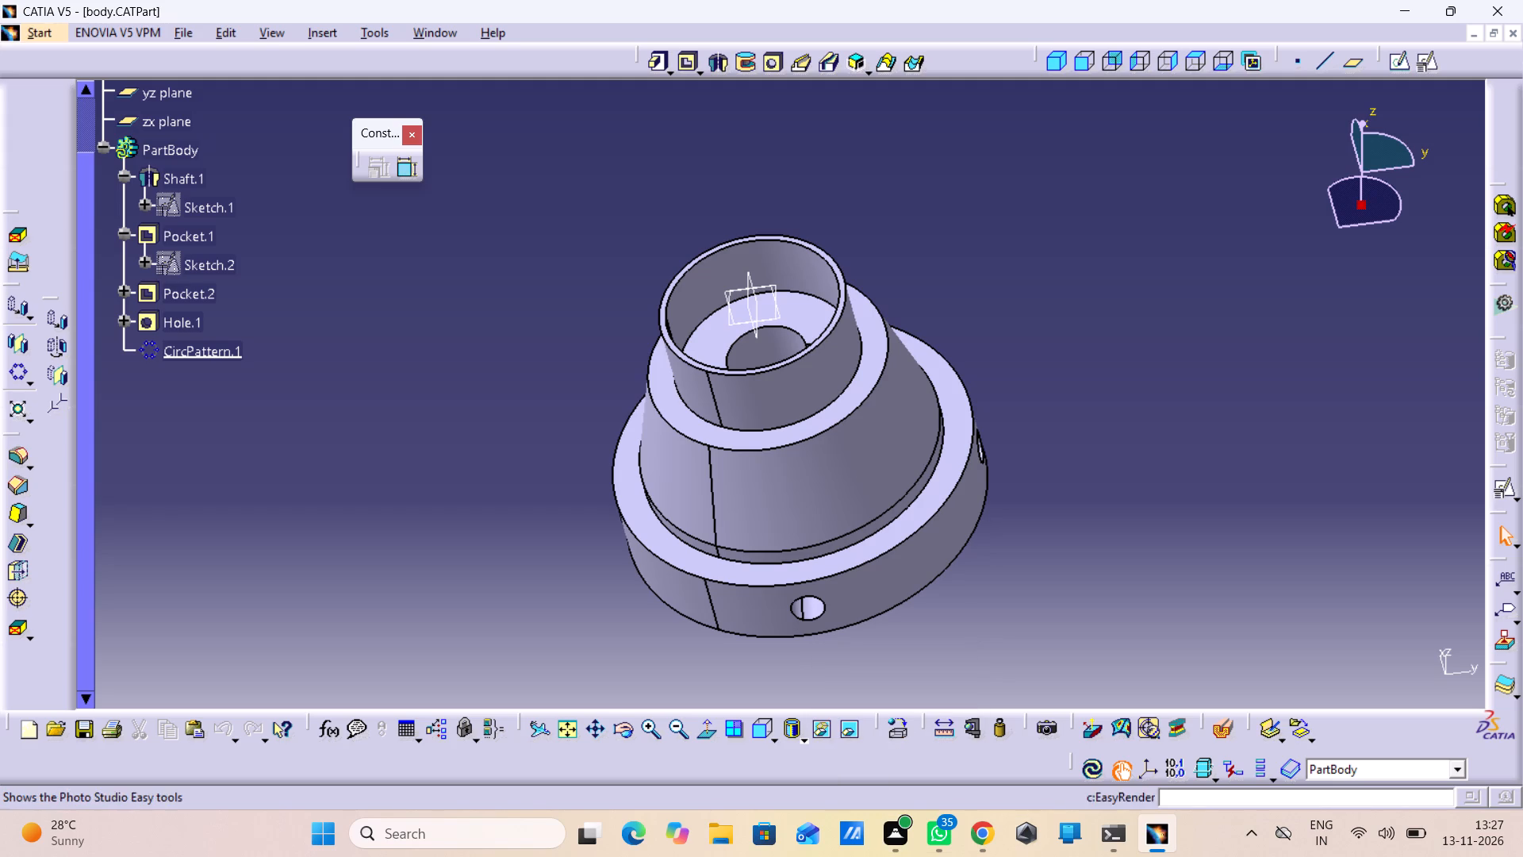